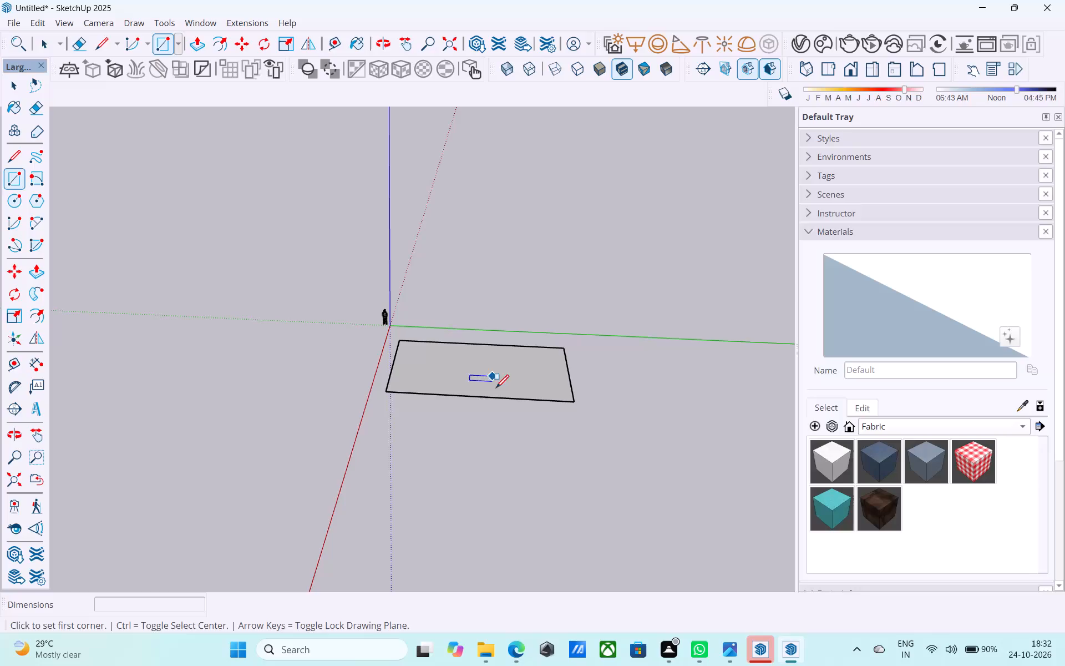
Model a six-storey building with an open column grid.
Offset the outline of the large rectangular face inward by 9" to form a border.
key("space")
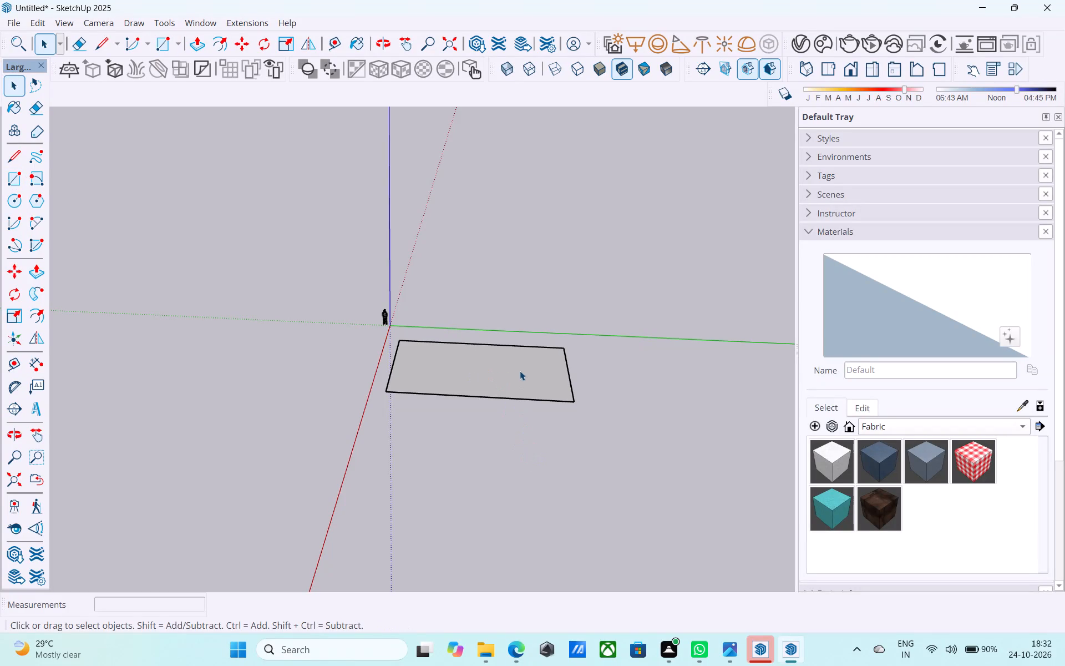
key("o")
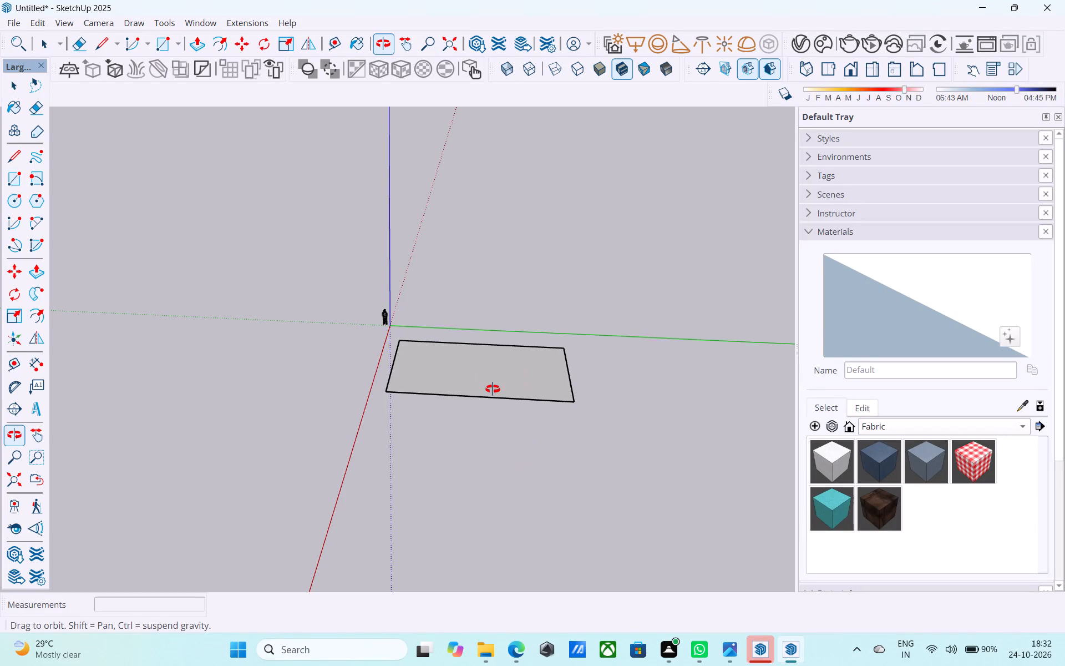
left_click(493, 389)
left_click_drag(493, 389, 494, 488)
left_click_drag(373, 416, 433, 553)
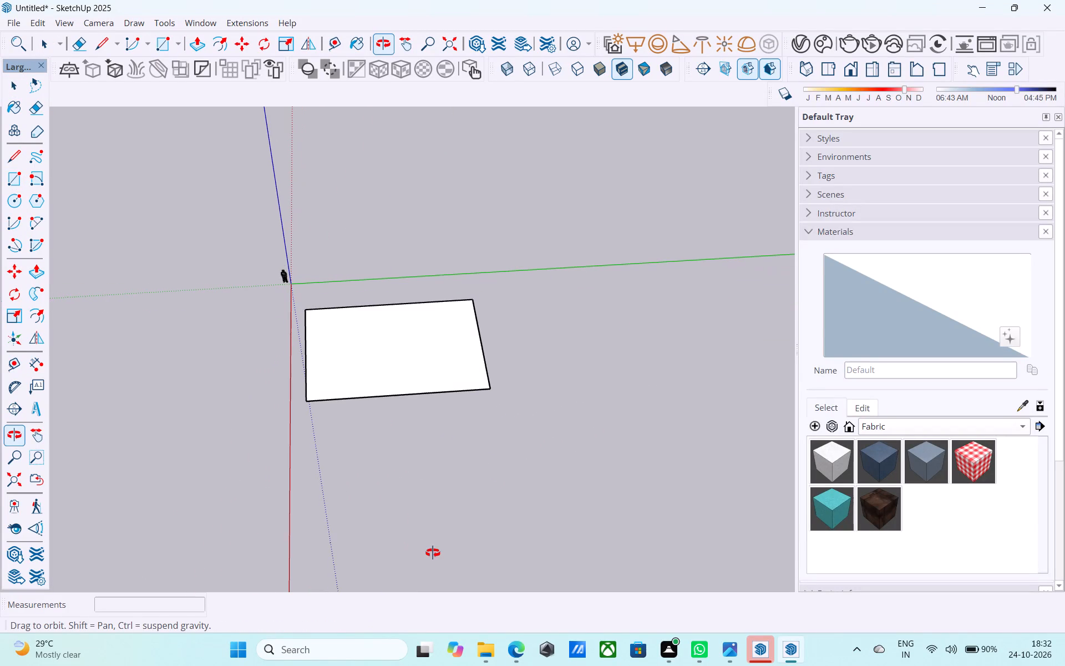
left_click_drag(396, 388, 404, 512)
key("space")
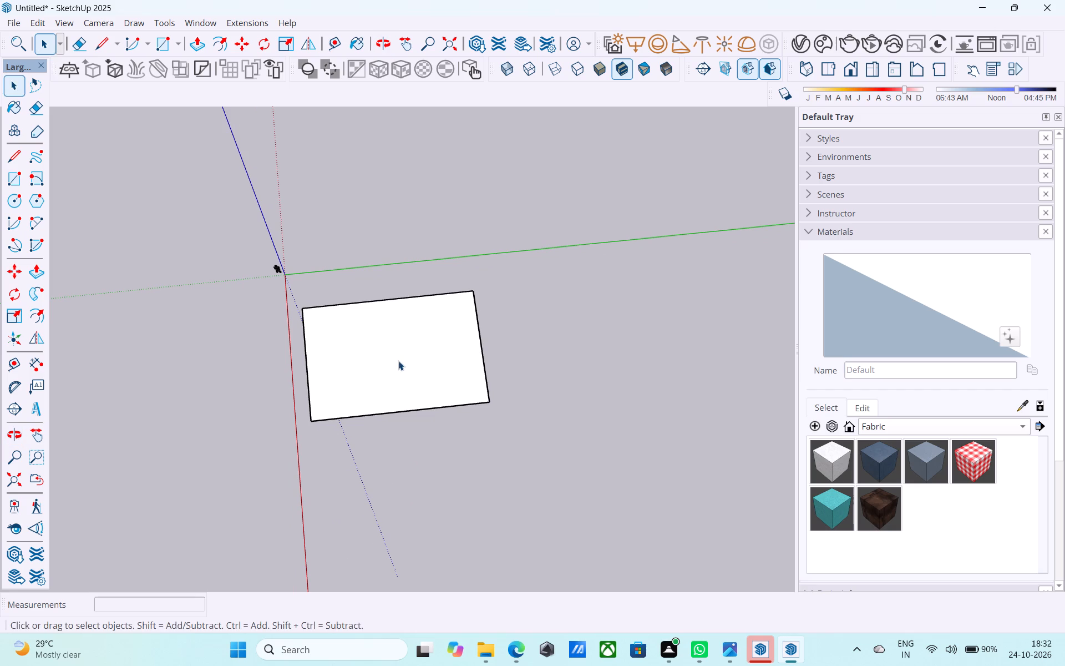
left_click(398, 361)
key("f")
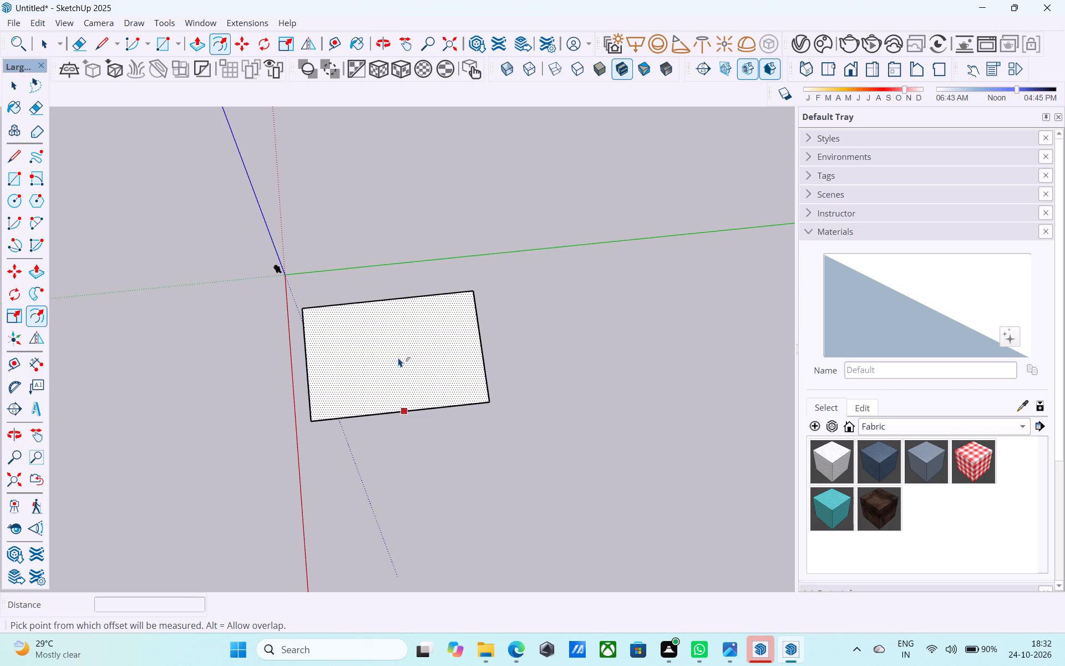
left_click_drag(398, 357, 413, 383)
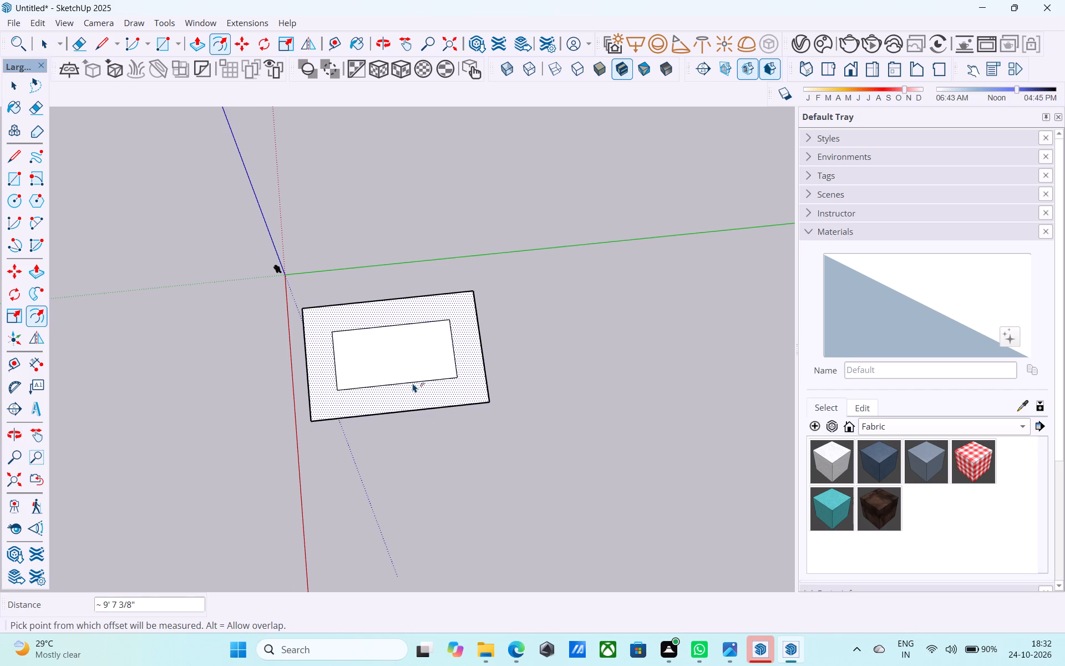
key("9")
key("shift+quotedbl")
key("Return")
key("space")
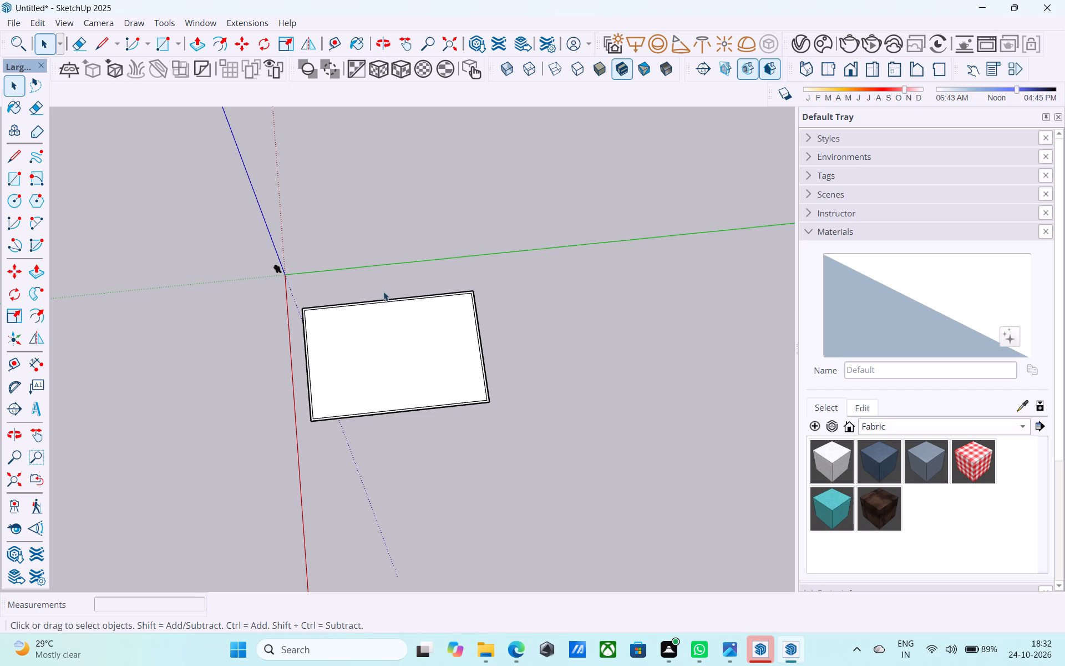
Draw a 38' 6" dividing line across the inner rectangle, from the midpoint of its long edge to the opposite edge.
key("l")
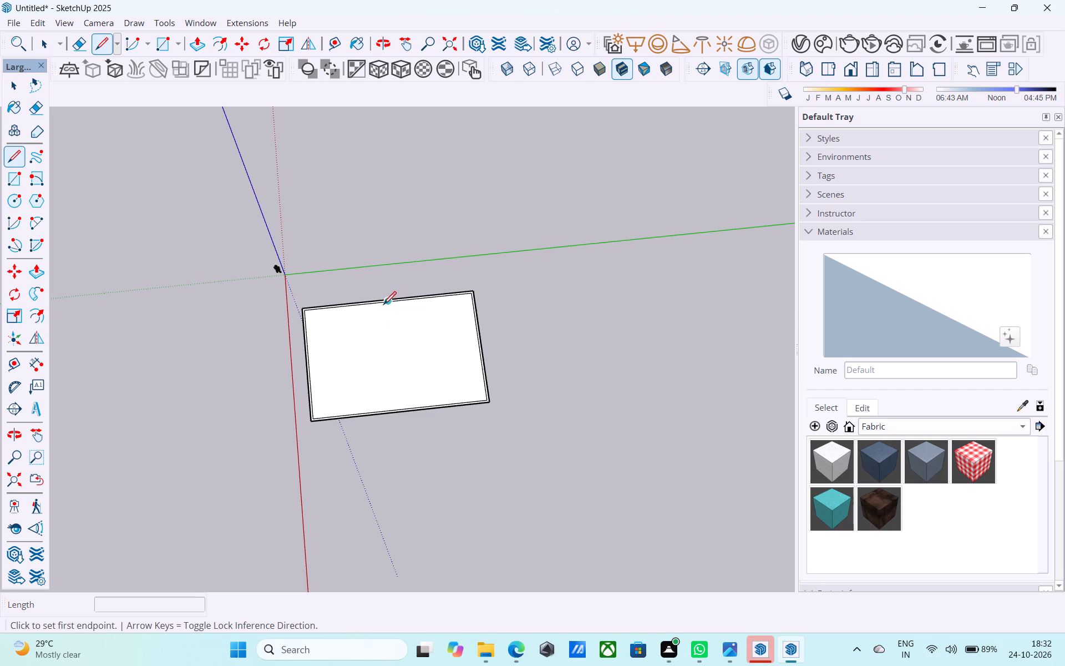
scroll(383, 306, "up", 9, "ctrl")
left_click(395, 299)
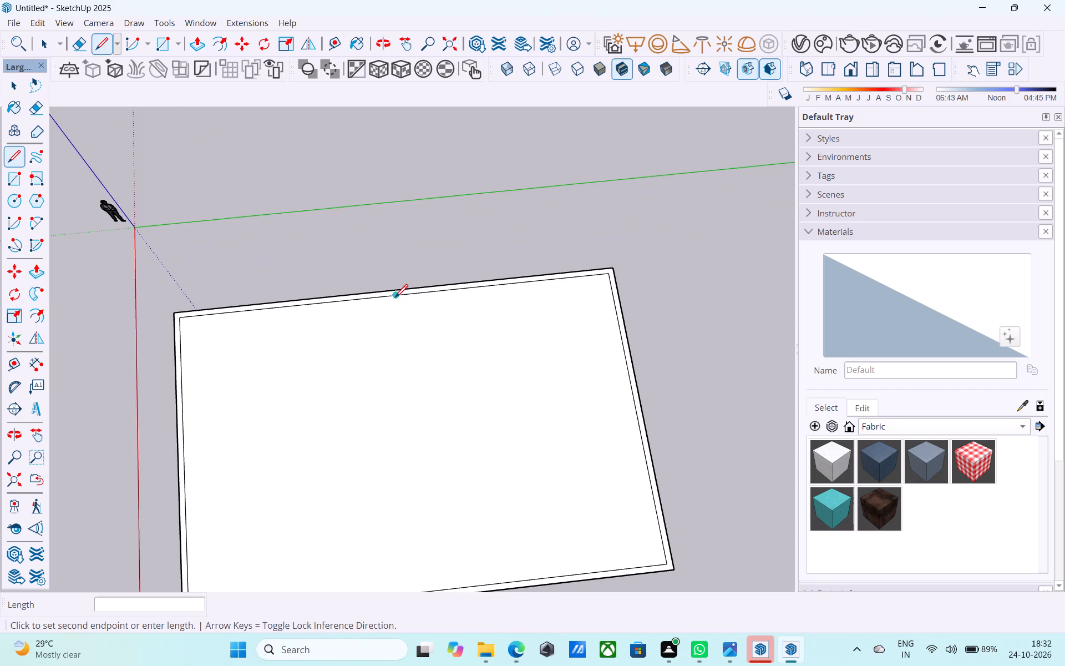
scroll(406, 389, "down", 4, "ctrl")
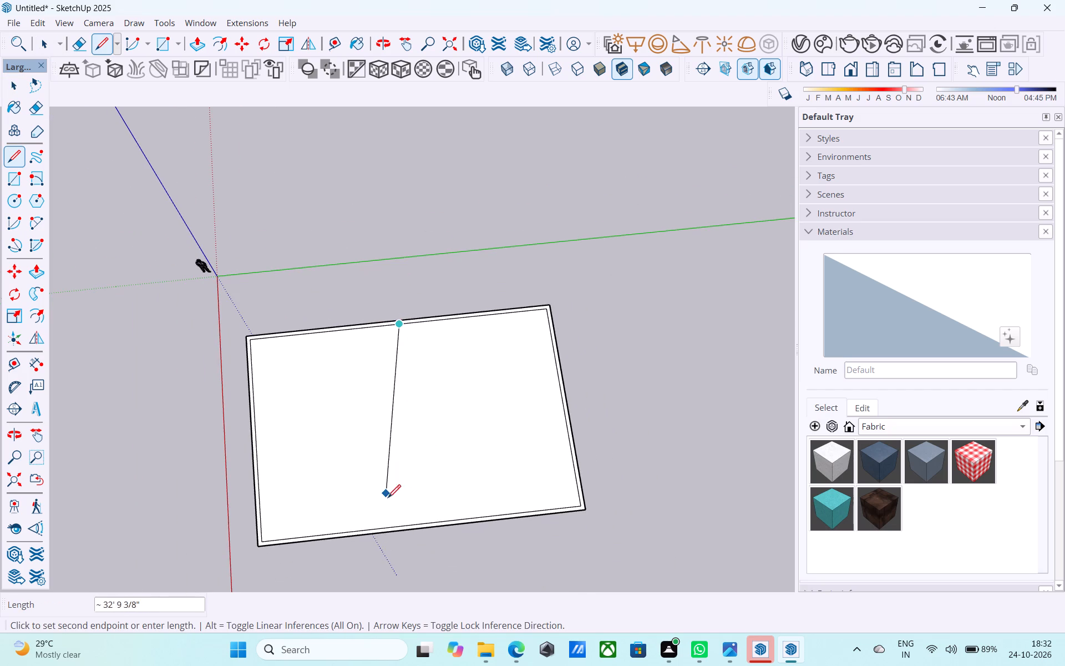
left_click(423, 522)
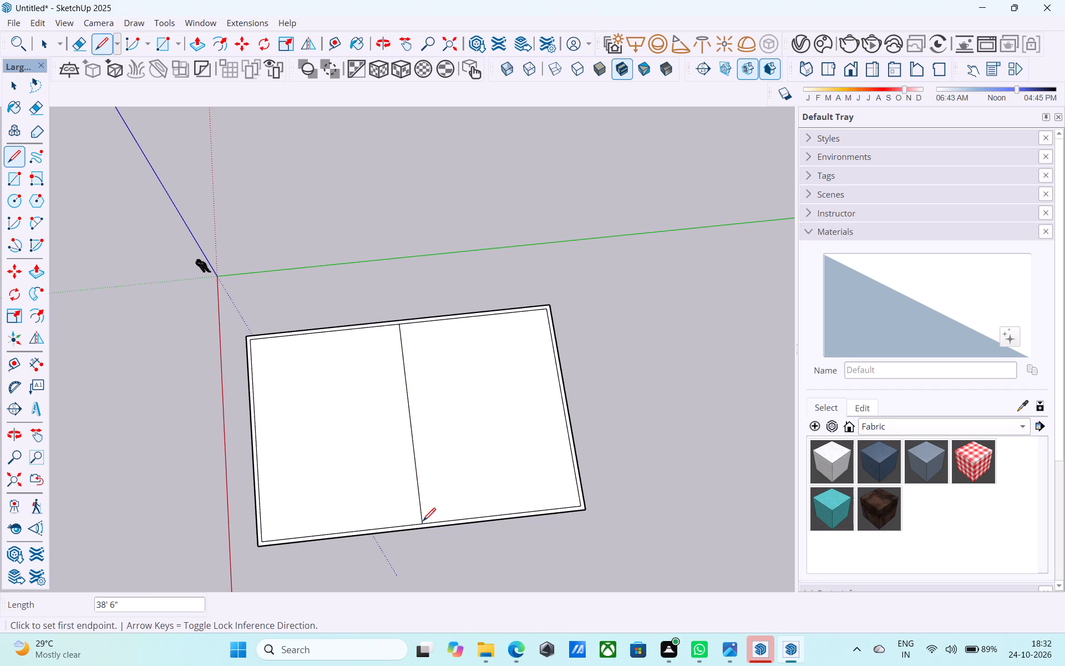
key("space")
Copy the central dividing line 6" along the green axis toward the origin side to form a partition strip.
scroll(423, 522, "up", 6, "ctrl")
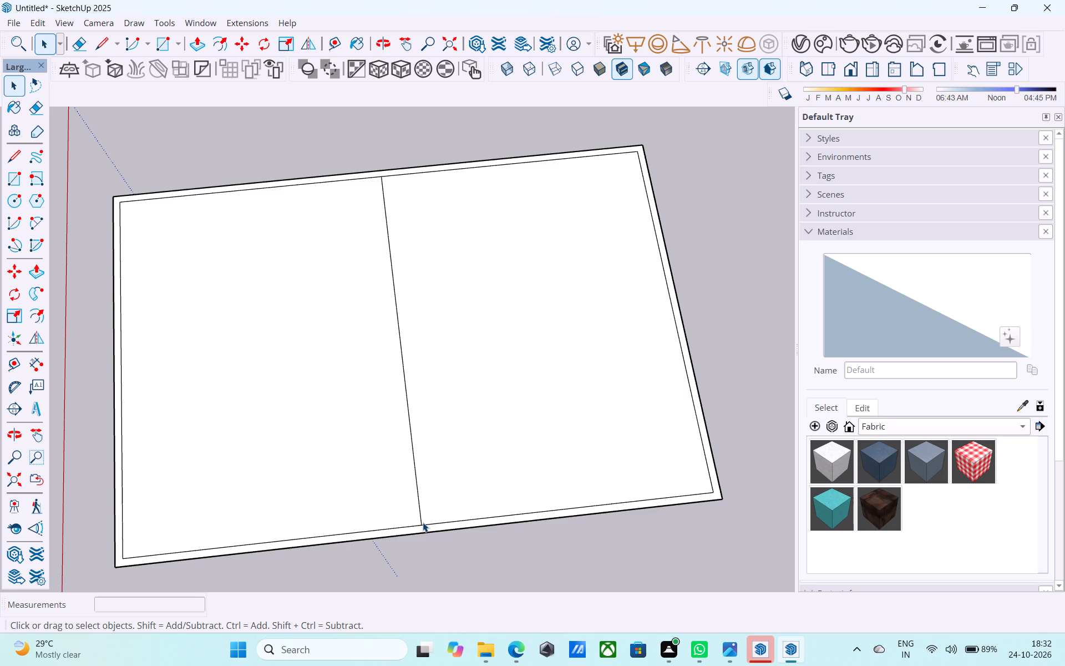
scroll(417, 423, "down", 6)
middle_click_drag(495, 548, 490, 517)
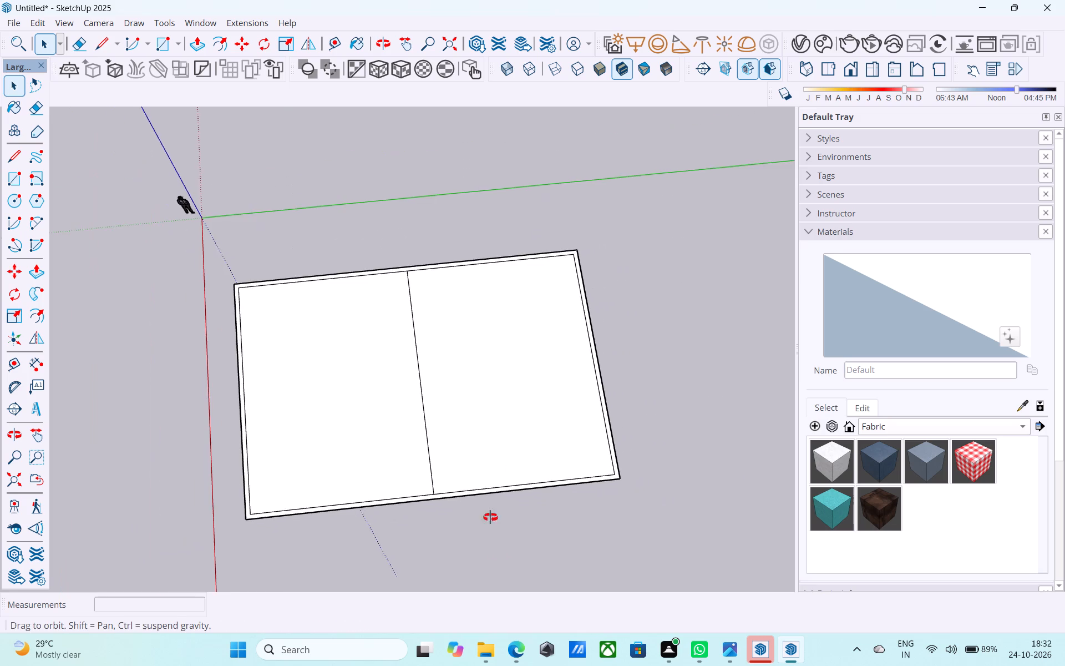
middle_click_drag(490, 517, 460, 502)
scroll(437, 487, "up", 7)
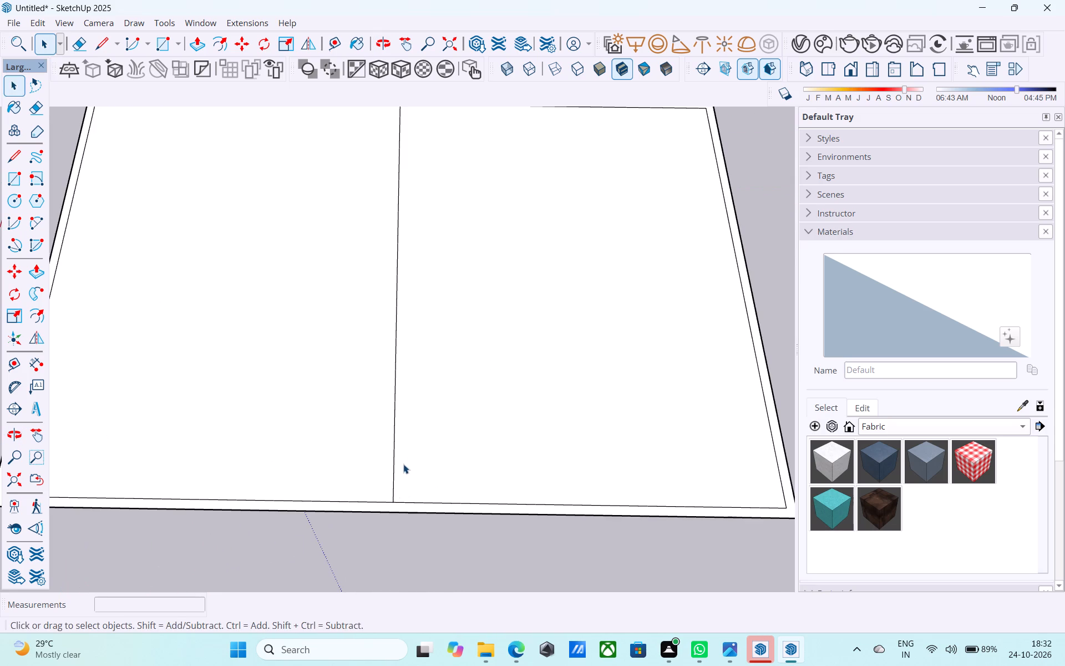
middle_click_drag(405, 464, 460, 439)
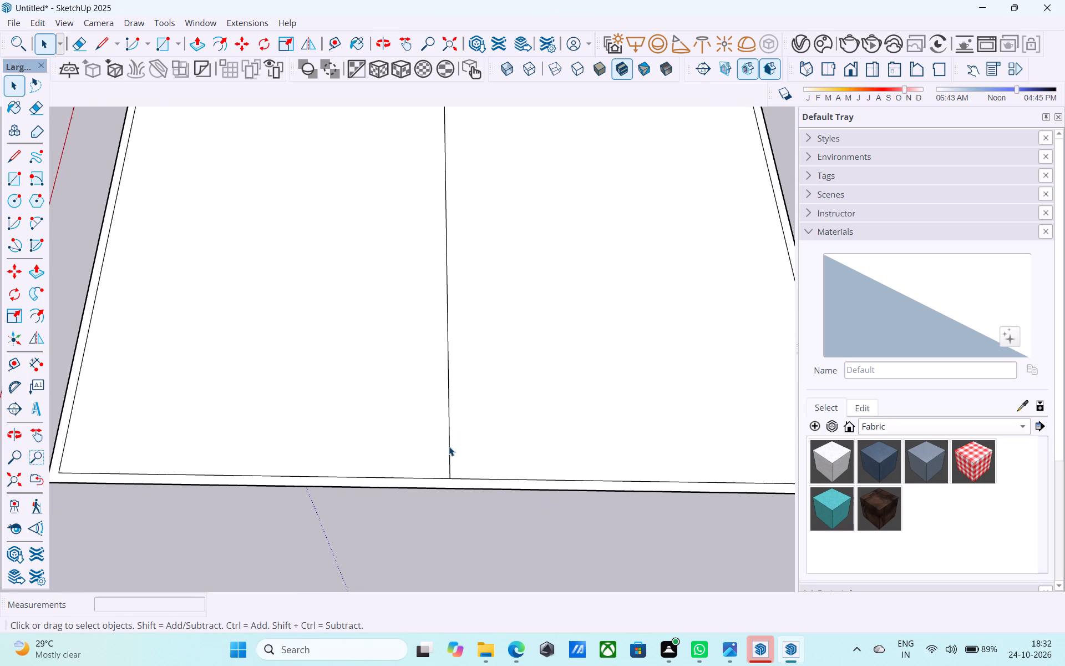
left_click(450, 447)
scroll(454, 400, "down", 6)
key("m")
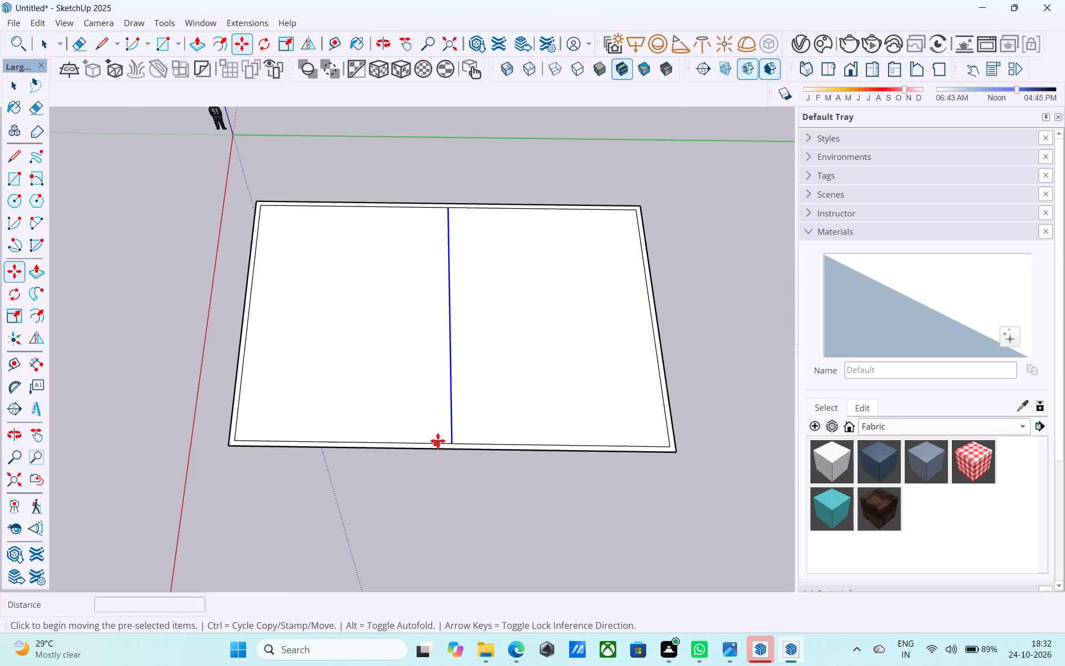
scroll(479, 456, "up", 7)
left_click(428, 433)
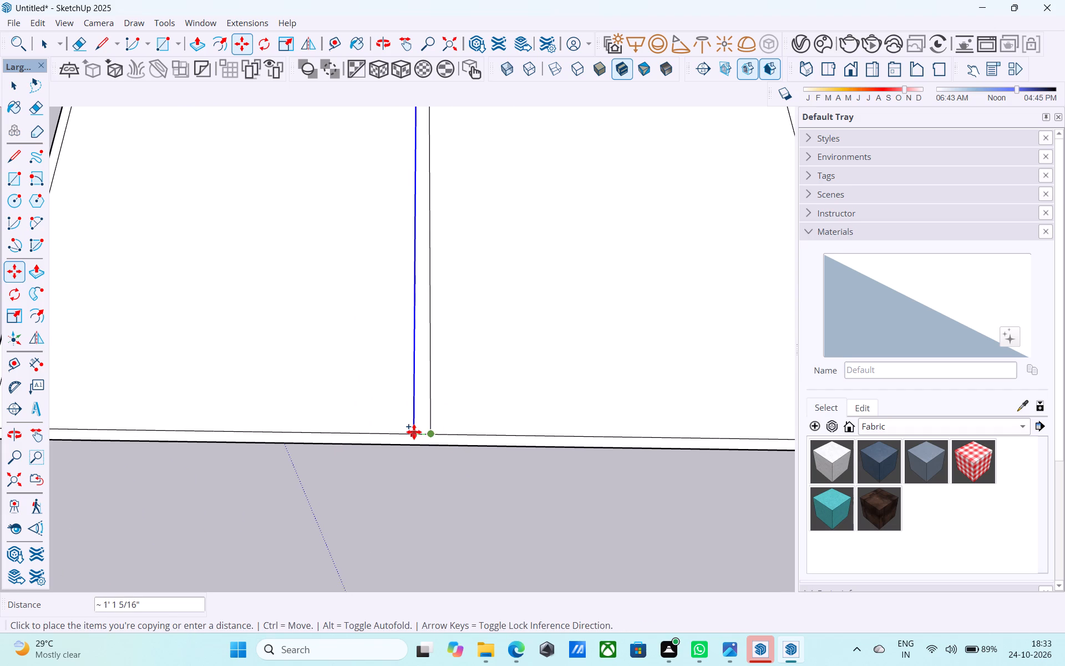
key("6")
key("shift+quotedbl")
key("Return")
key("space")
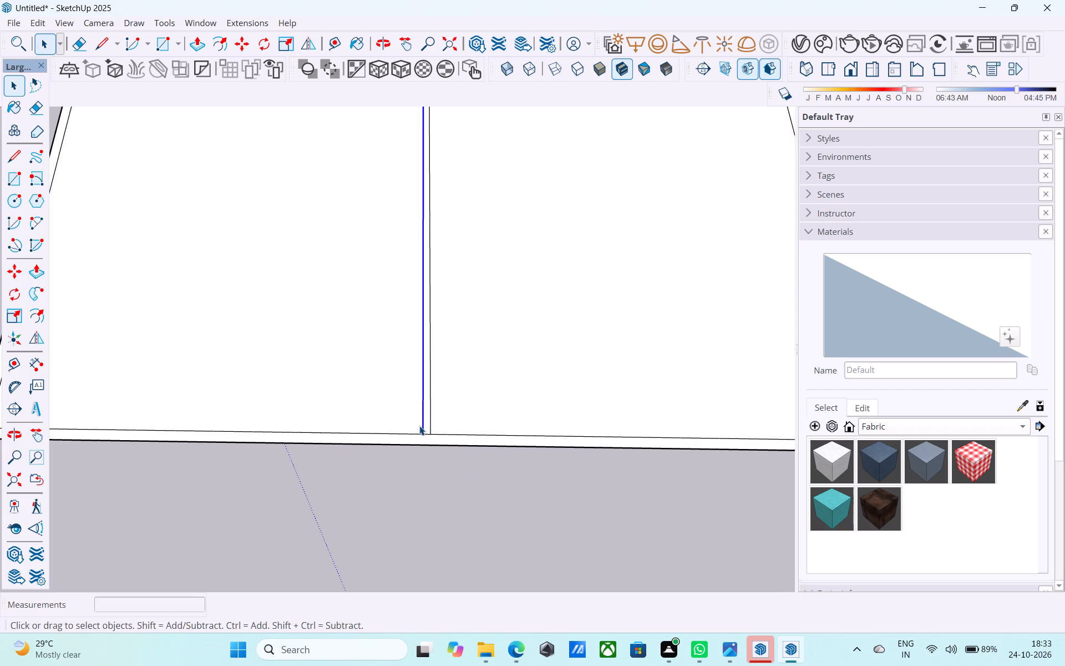
Erase the whole rectangle, including its offset border and both dividing lines.
scroll(419, 426, "down", 14)
middle_click_drag(423, 423, 398, 457)
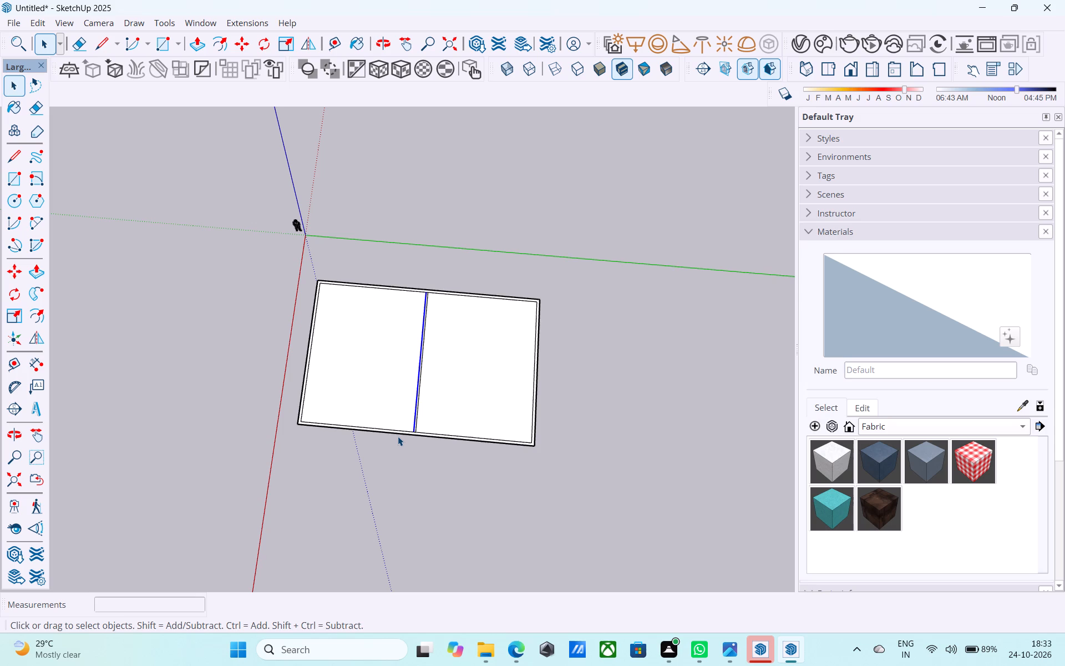
middle_click_drag(489, 423, 505, 379)
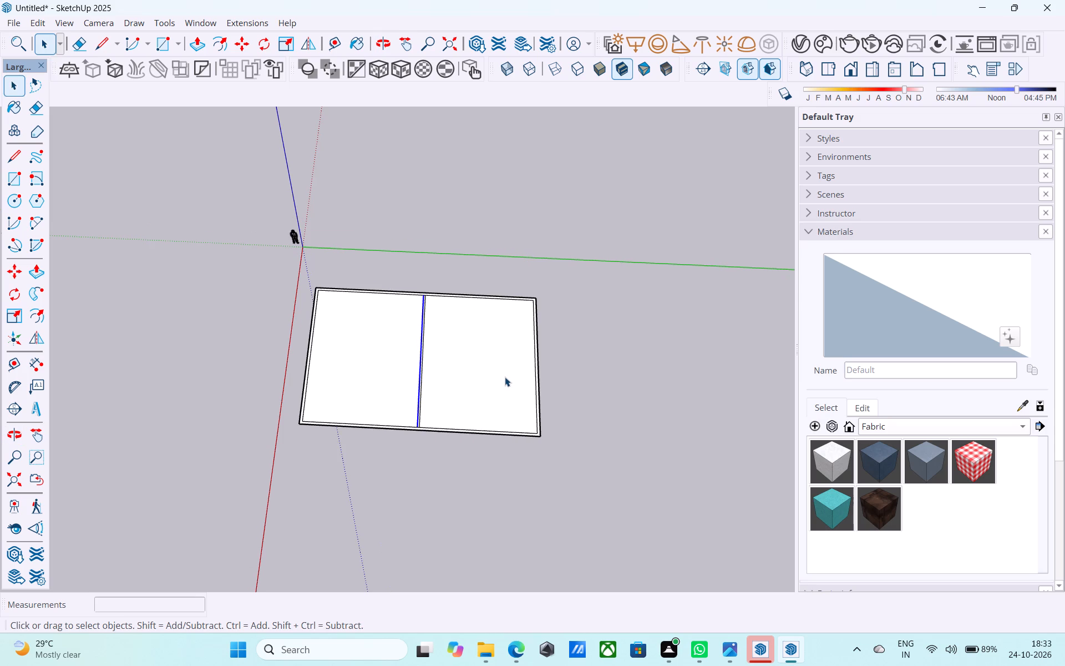
scroll(505, 376, "up", 3)
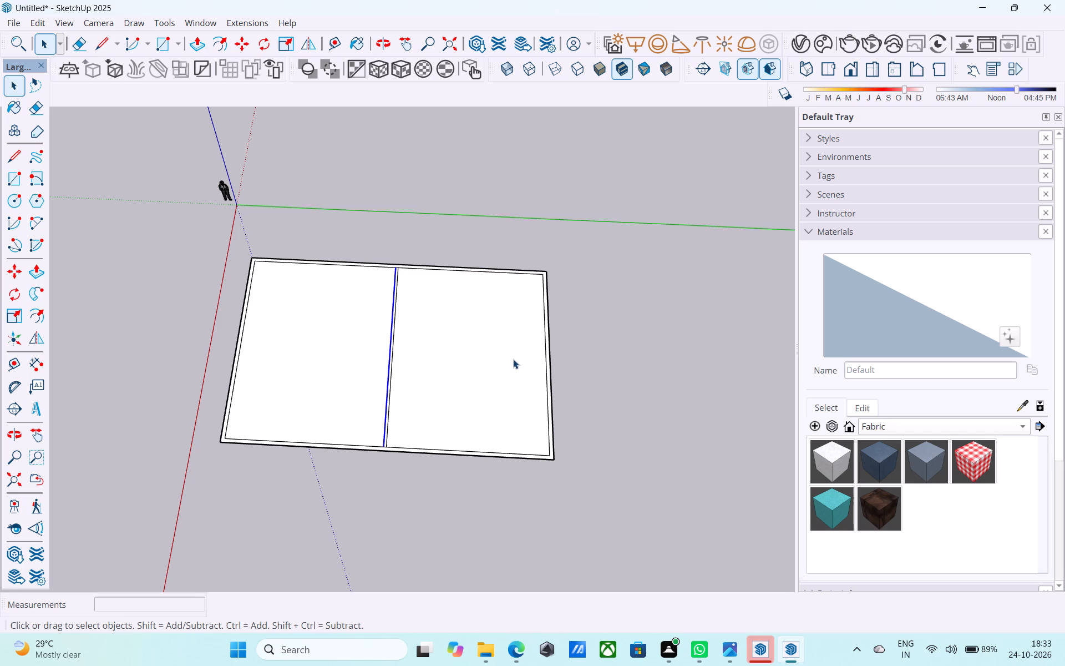
scroll(514, 357, "down", 5)
middle_click_drag(513, 357, 564, 311)
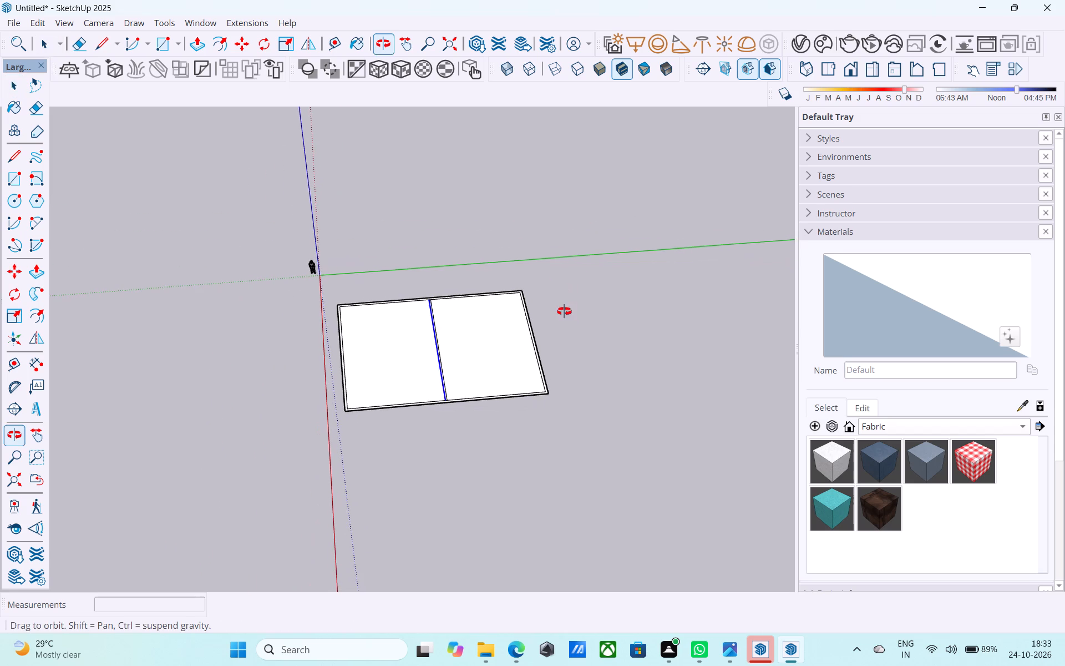
middle_click_drag(564, 311, 564, 312)
scroll(562, 326, "down", 1)
key("e")
left_click_drag(544, 411, 515, 246)
left_click_drag(540, 339, 450, 344)
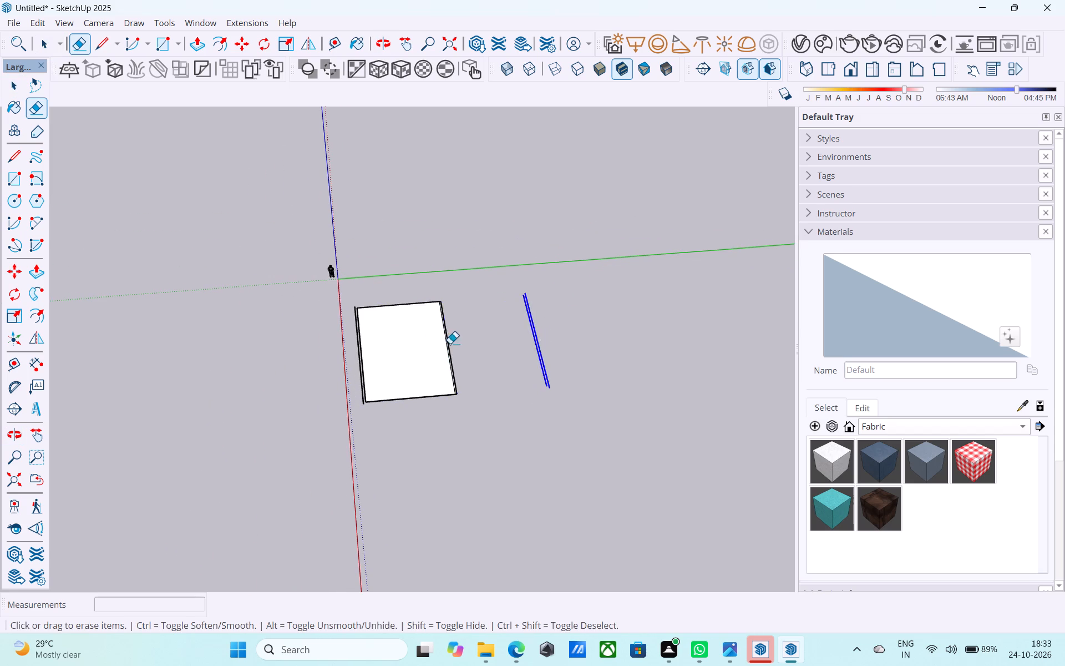
left_click_drag(450, 344, 327, 362)
left_click_drag(409, 415, 413, 229)
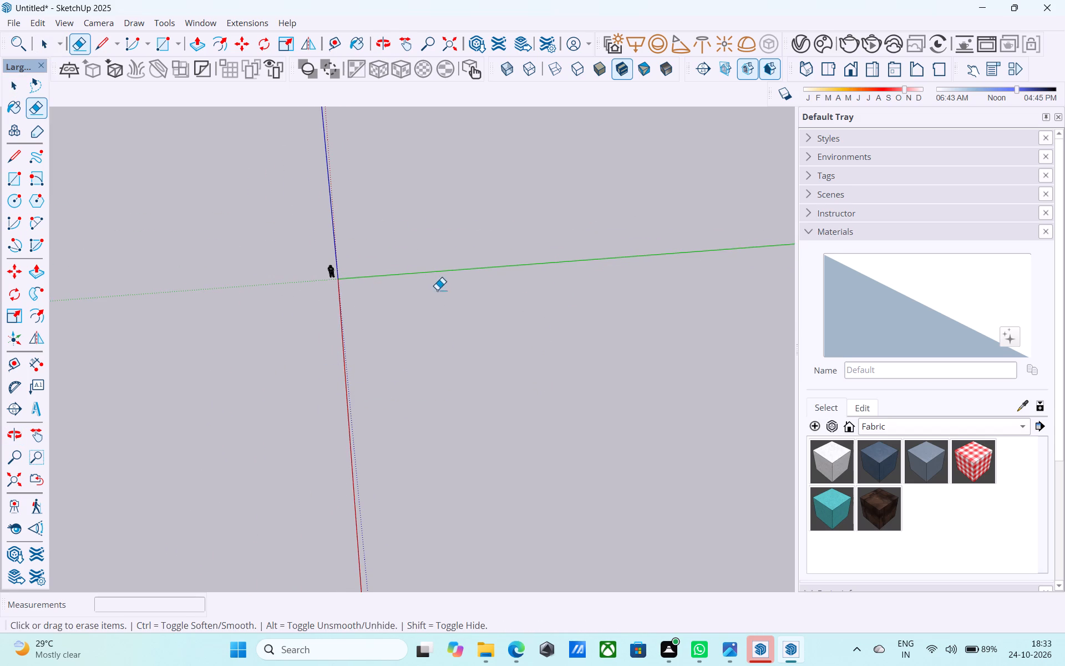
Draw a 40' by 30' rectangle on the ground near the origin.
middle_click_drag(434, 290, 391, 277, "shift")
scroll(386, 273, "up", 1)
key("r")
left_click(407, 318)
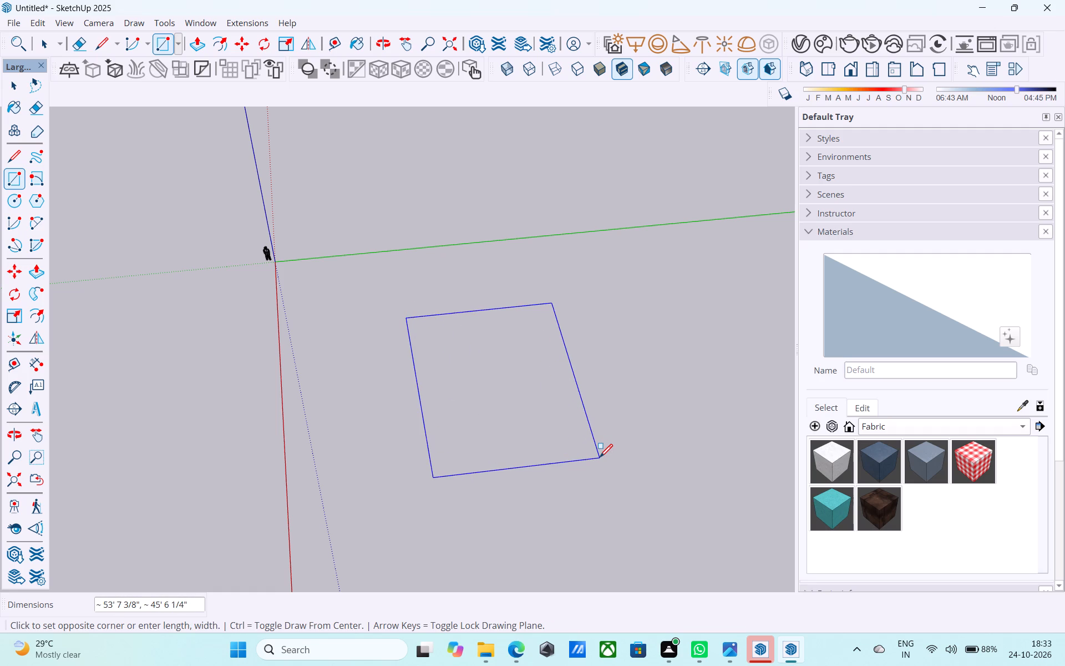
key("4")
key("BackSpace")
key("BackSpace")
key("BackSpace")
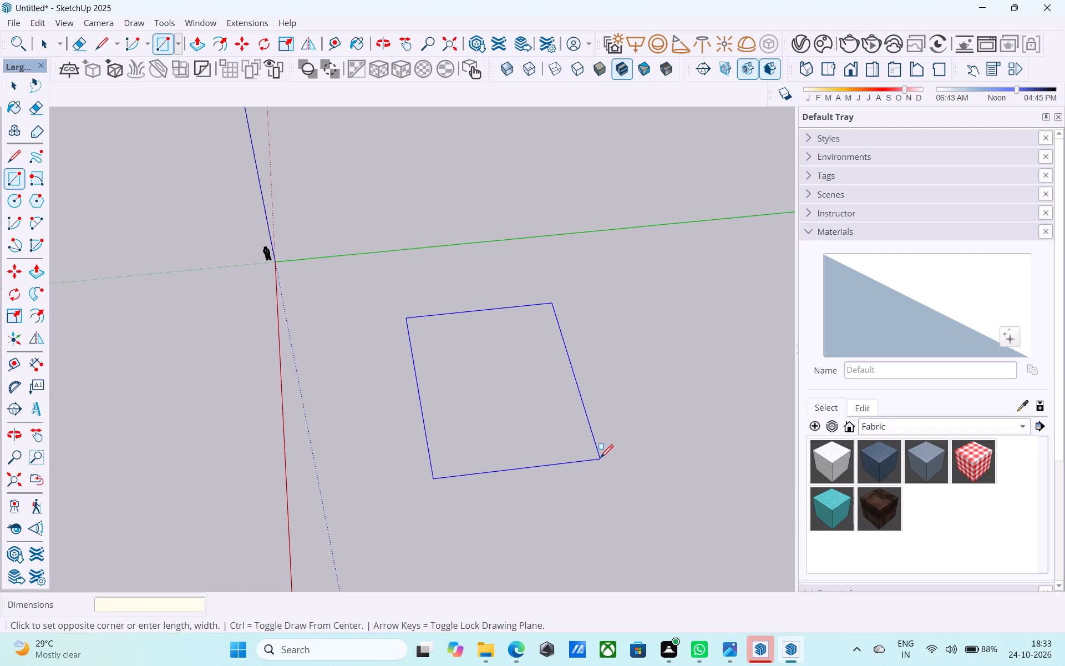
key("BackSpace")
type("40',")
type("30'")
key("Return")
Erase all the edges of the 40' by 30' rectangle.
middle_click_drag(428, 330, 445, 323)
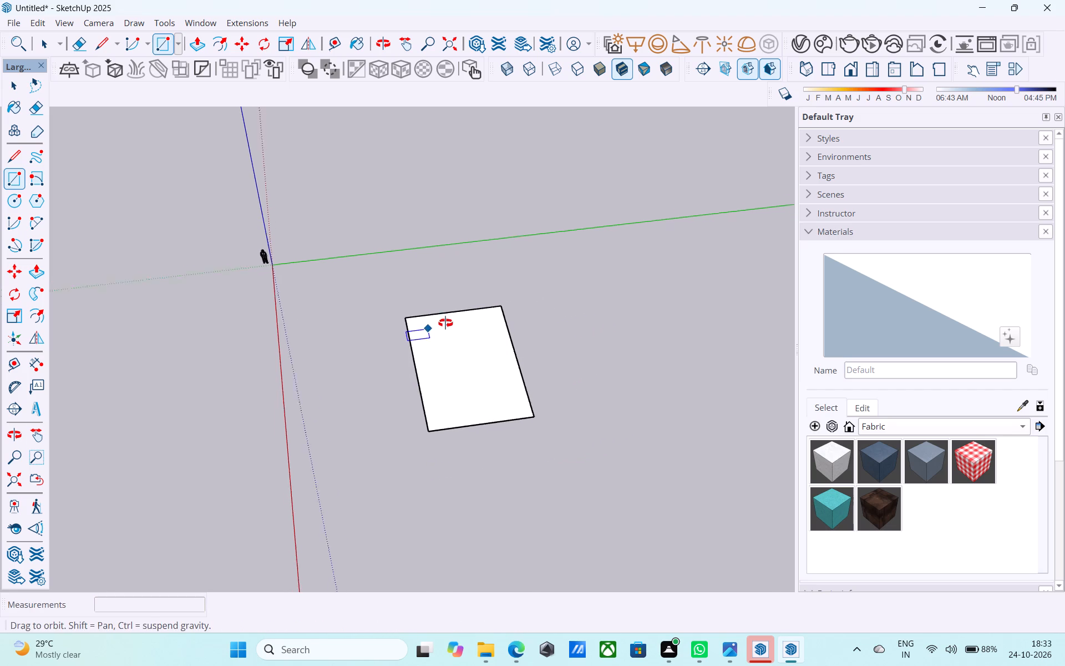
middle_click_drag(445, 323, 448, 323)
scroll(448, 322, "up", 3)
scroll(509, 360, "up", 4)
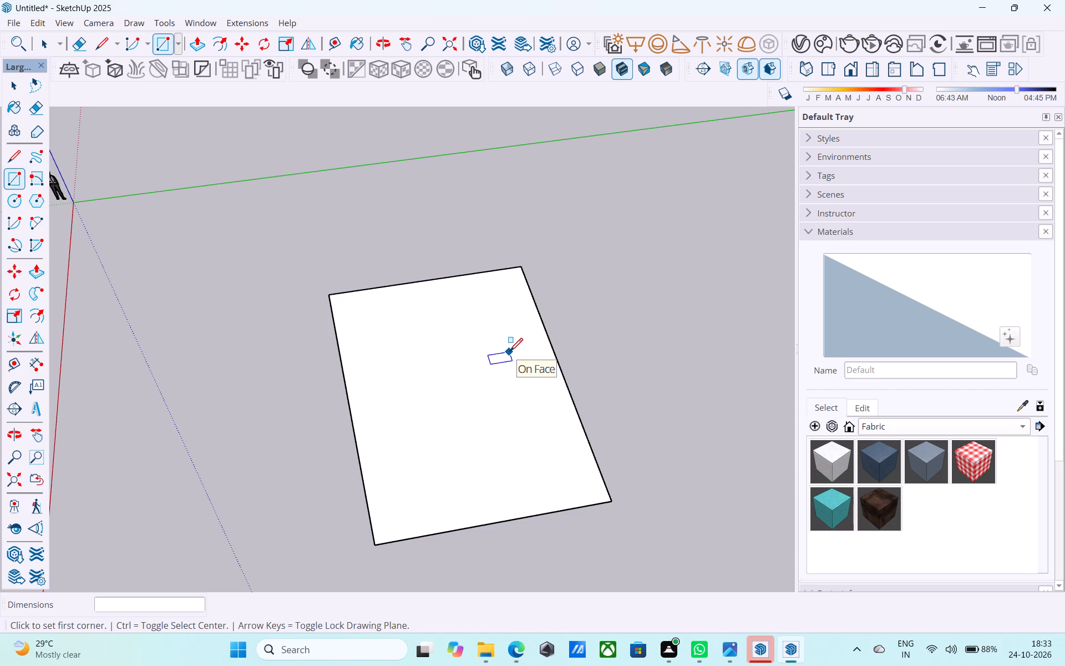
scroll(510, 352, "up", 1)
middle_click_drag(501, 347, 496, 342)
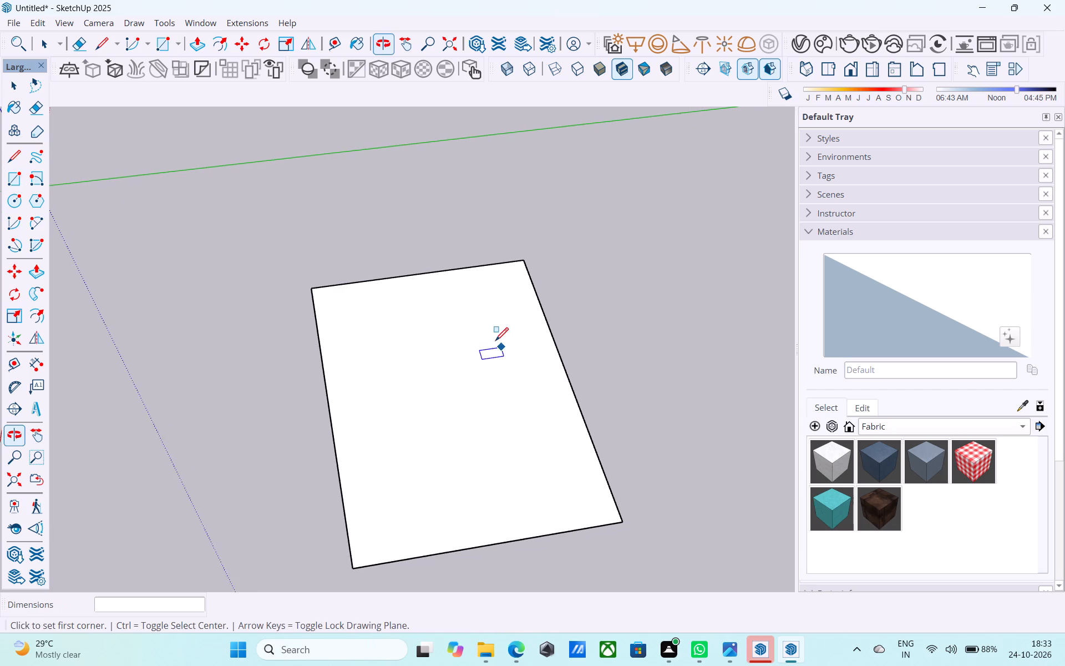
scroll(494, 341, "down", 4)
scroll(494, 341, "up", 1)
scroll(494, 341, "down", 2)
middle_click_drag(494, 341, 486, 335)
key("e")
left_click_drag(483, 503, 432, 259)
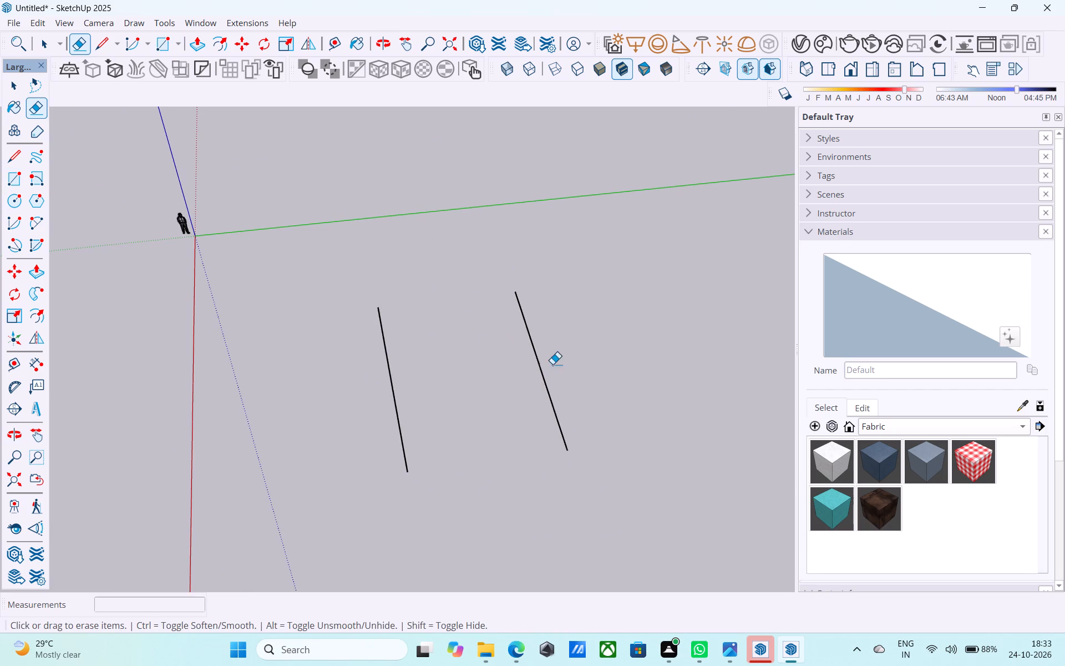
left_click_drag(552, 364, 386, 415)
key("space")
Draw a 40' by 40' square on the ground near the origin.
key("r")
left_click(371, 368)
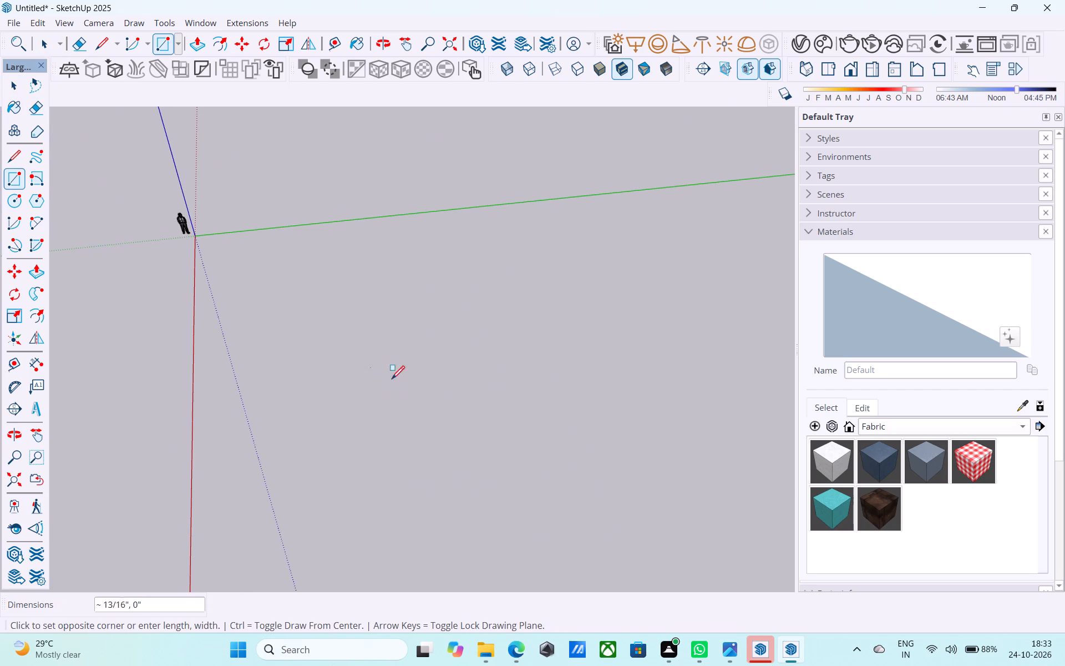
scroll(557, 456, "down", 6)
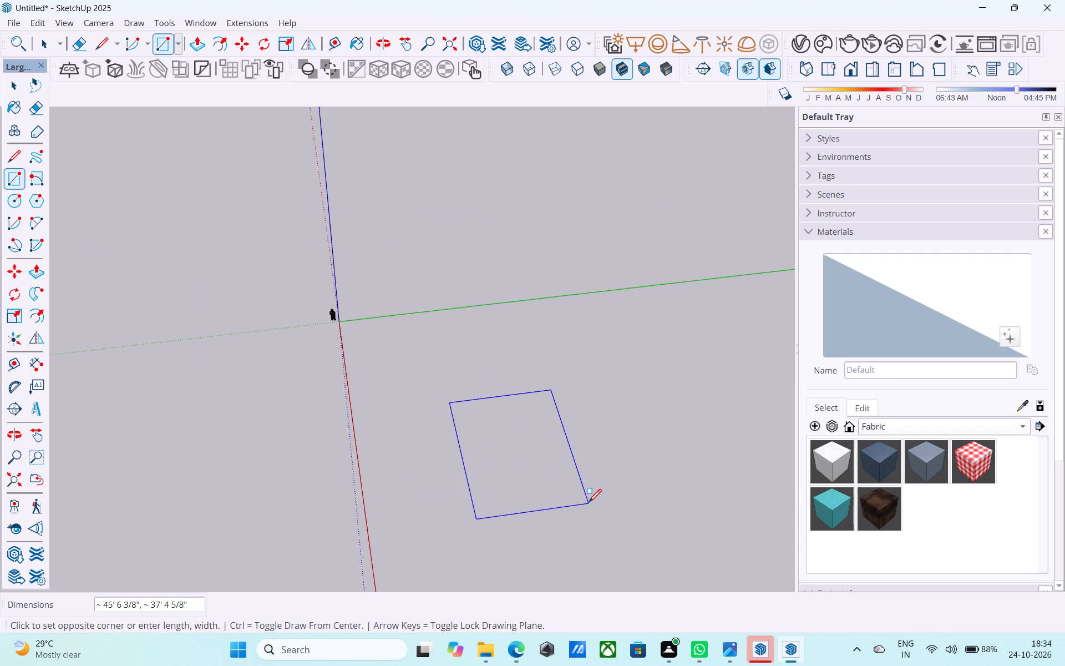
type("40',40'")
key("Return")
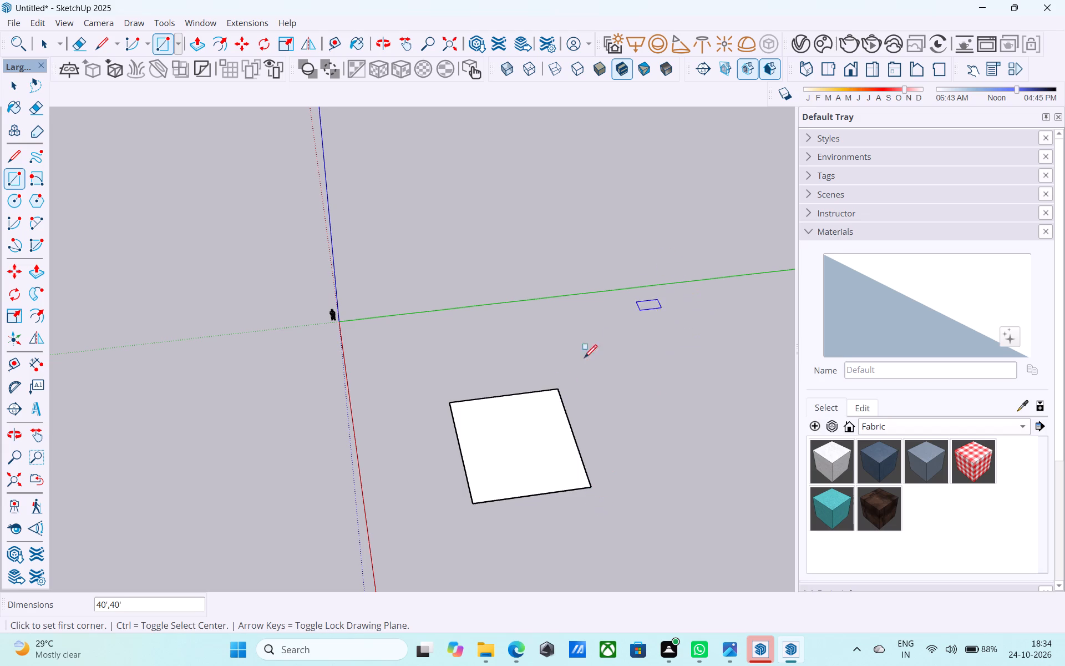
Offset the outline of the 40' by 40' square inward by 9".
middle_click_drag(549, 397, 531, 433)
scroll(524, 451, "up", 4)
key("space")
left_click(517, 449)
scroll(513, 449, "up", 2)
key("f")
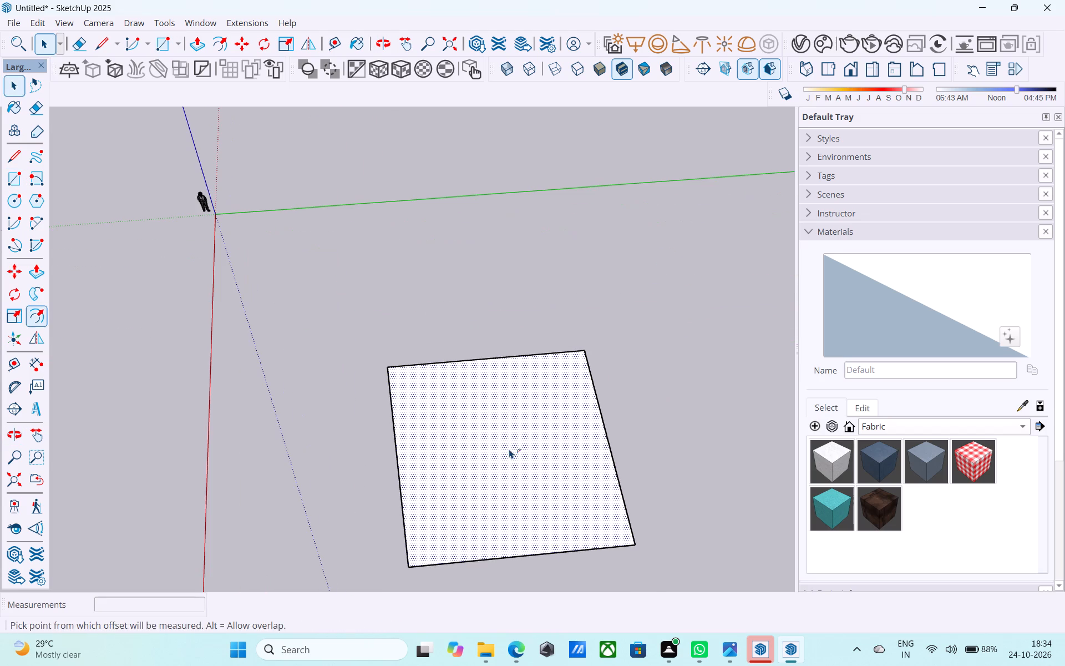
left_click(509, 449)
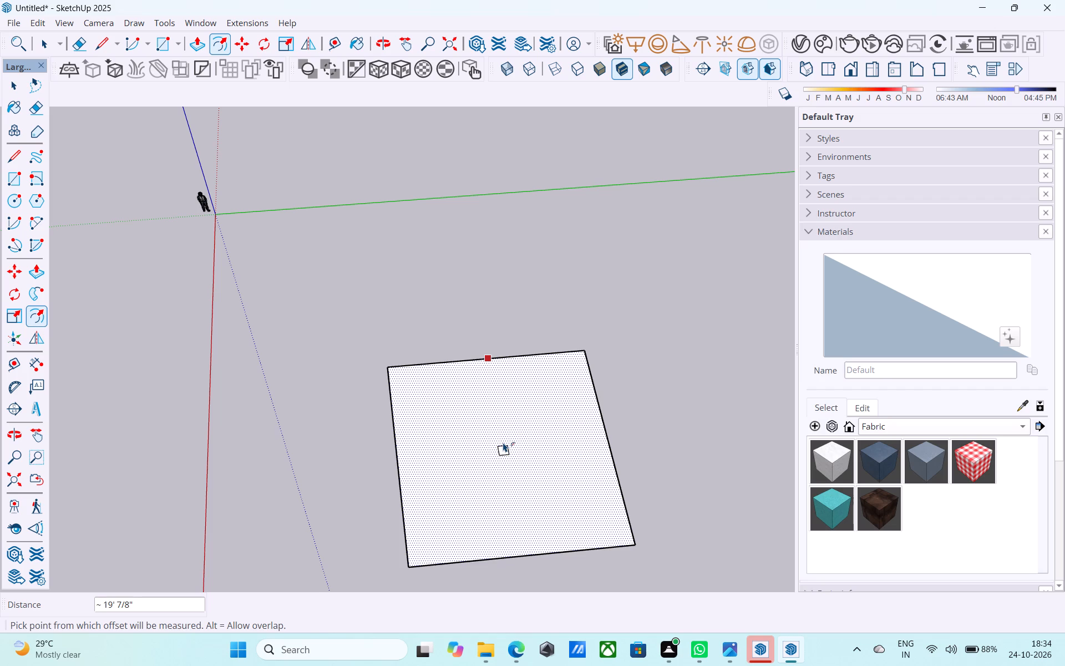
key("9")
key("shift+quotedbl")
key("Return")
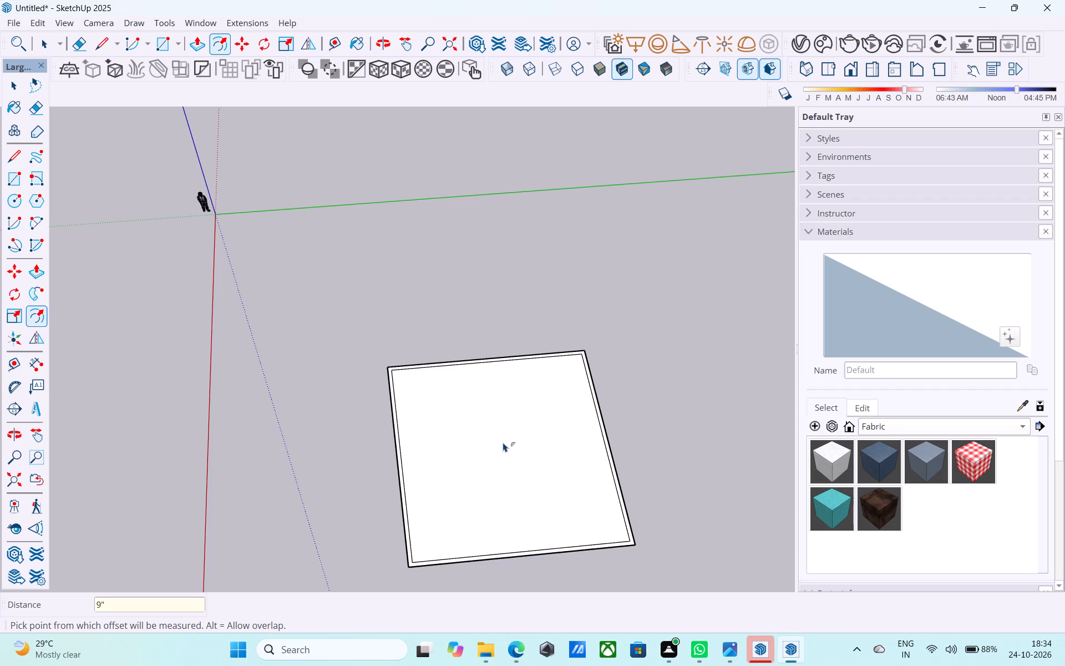
key("space")
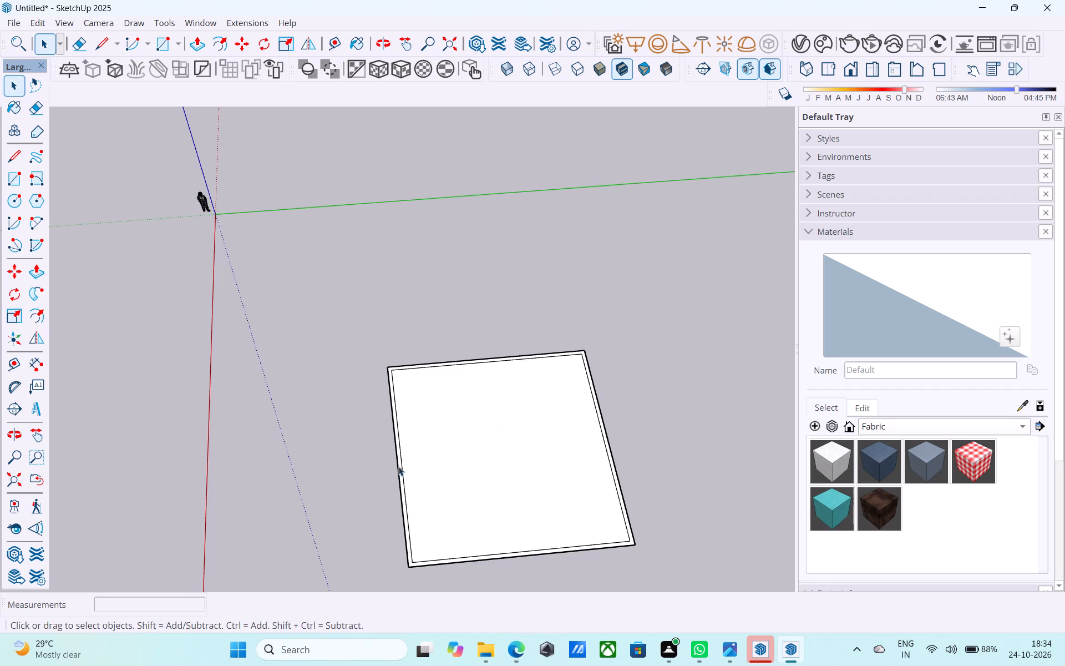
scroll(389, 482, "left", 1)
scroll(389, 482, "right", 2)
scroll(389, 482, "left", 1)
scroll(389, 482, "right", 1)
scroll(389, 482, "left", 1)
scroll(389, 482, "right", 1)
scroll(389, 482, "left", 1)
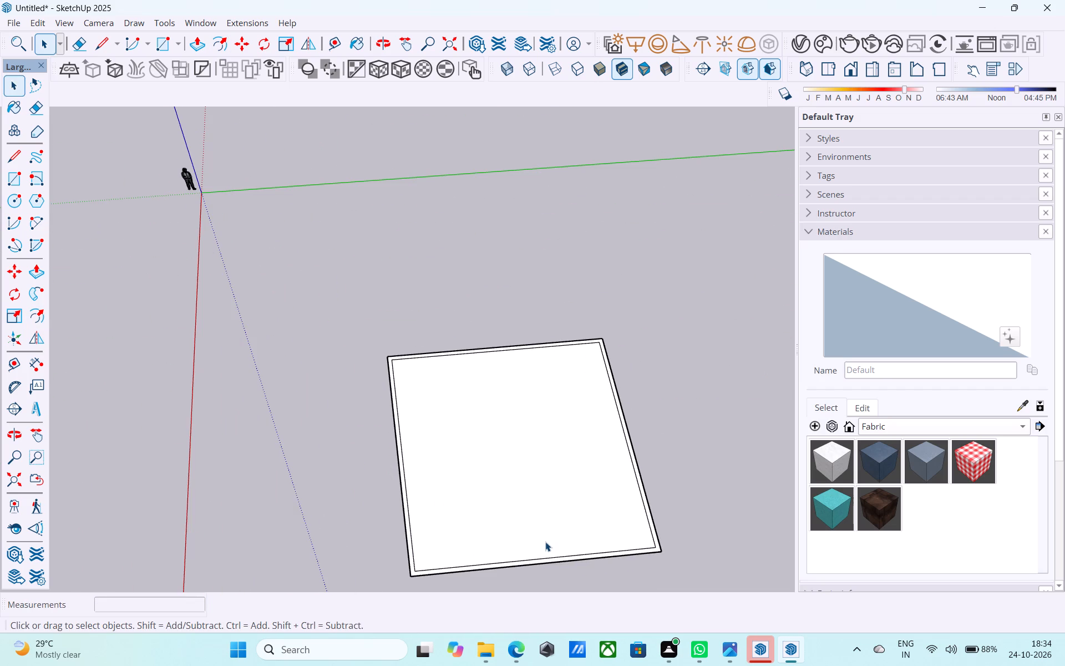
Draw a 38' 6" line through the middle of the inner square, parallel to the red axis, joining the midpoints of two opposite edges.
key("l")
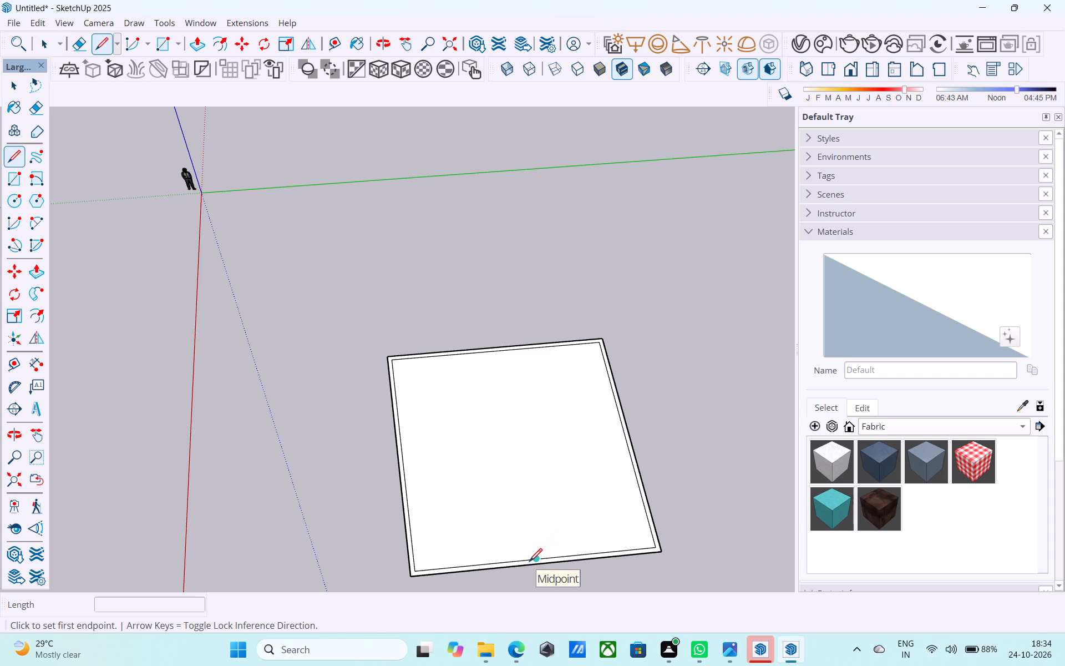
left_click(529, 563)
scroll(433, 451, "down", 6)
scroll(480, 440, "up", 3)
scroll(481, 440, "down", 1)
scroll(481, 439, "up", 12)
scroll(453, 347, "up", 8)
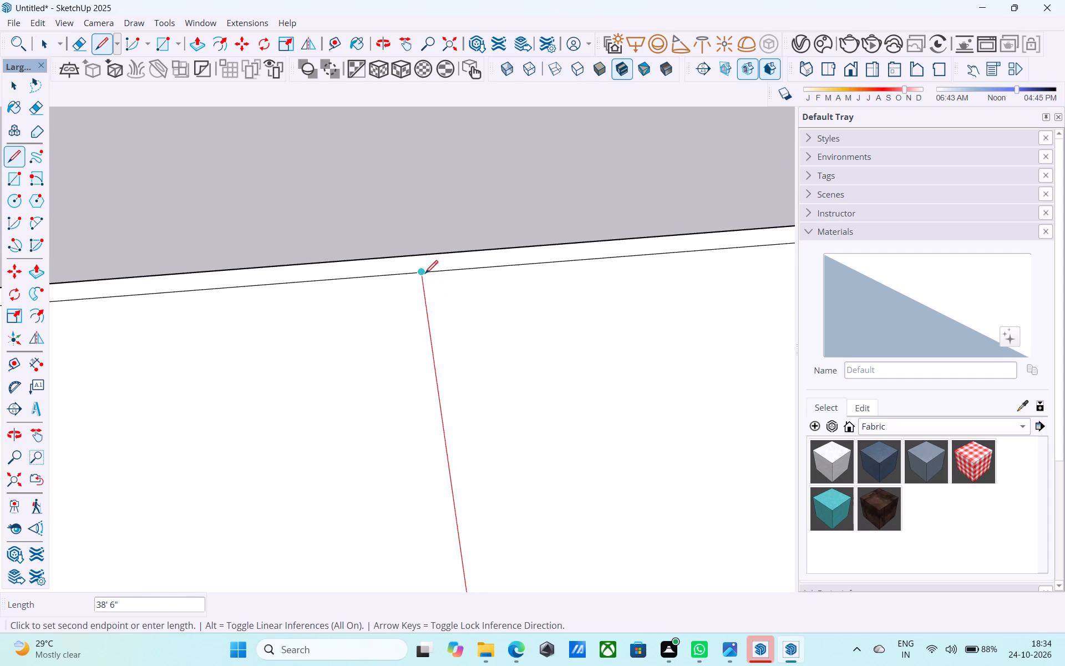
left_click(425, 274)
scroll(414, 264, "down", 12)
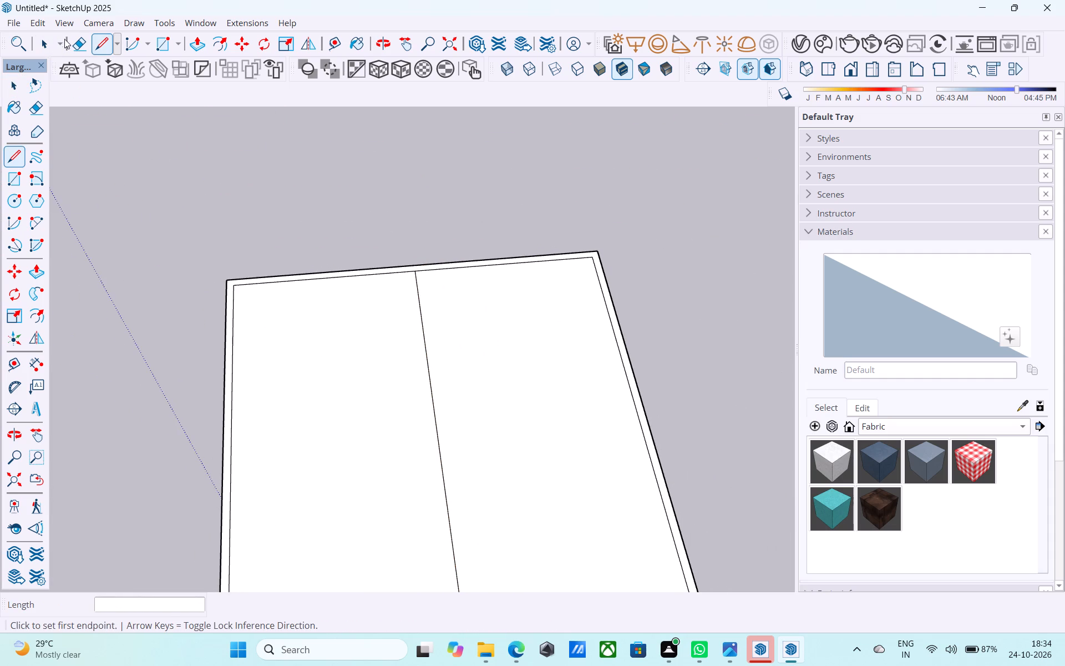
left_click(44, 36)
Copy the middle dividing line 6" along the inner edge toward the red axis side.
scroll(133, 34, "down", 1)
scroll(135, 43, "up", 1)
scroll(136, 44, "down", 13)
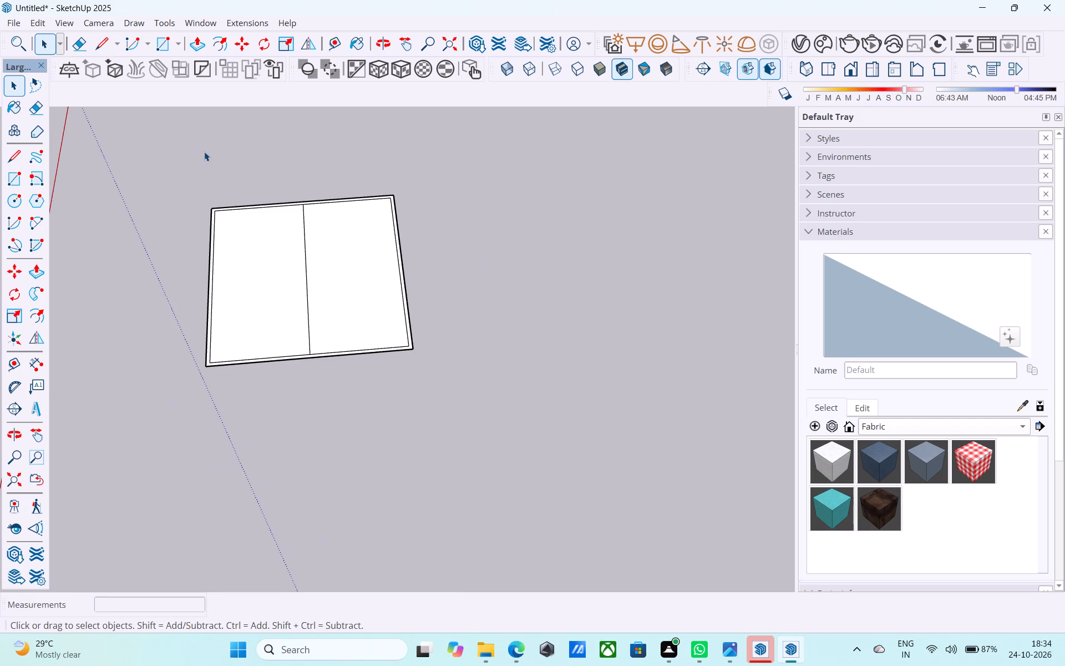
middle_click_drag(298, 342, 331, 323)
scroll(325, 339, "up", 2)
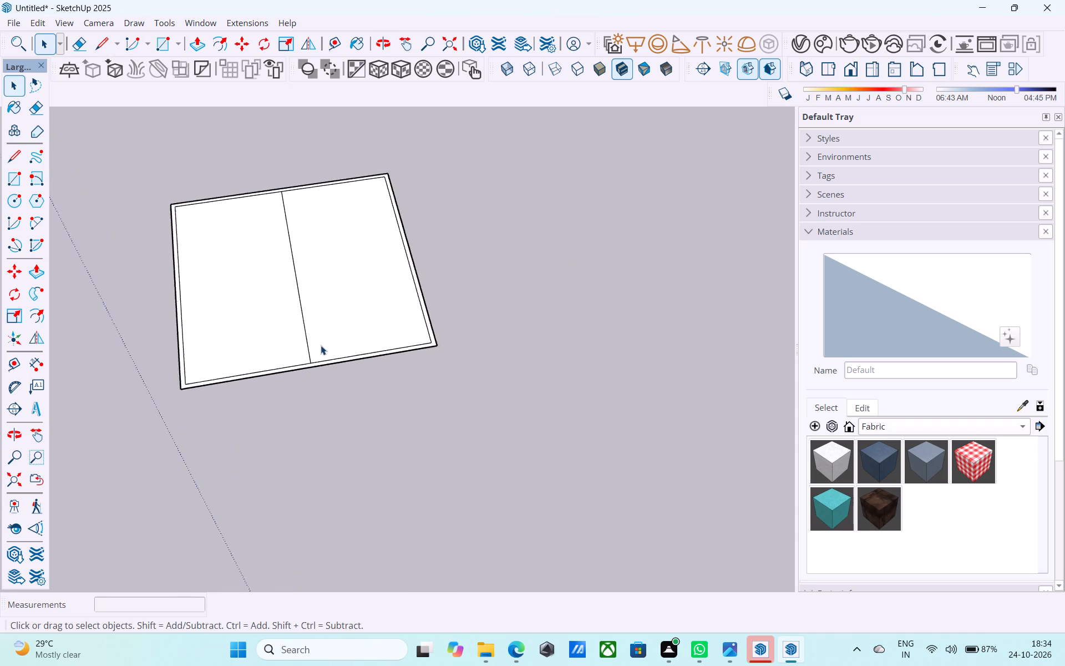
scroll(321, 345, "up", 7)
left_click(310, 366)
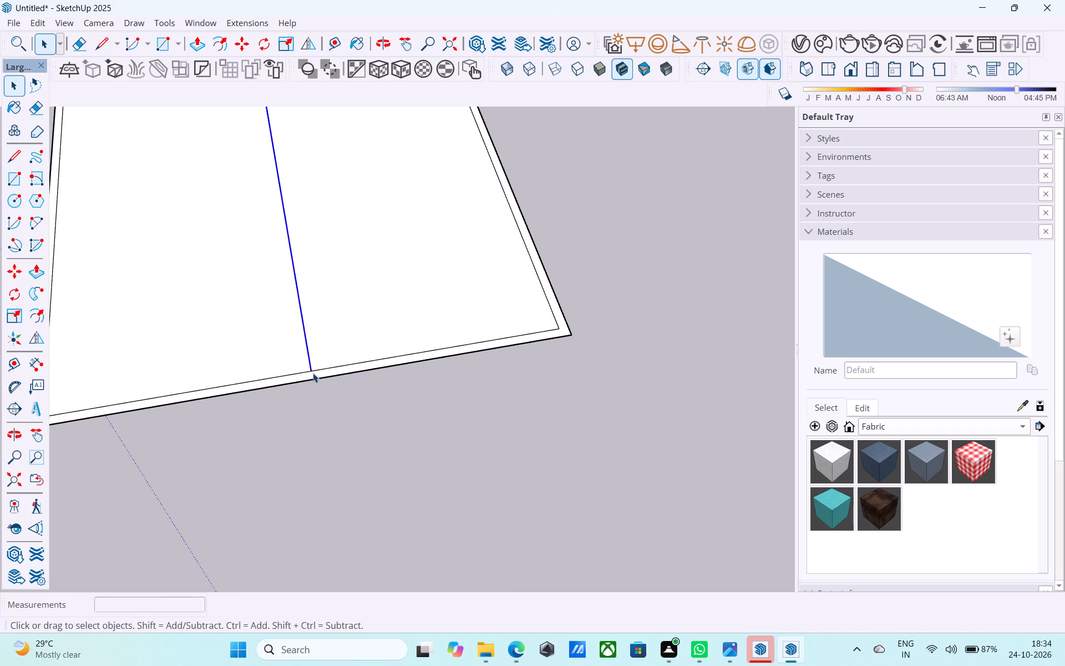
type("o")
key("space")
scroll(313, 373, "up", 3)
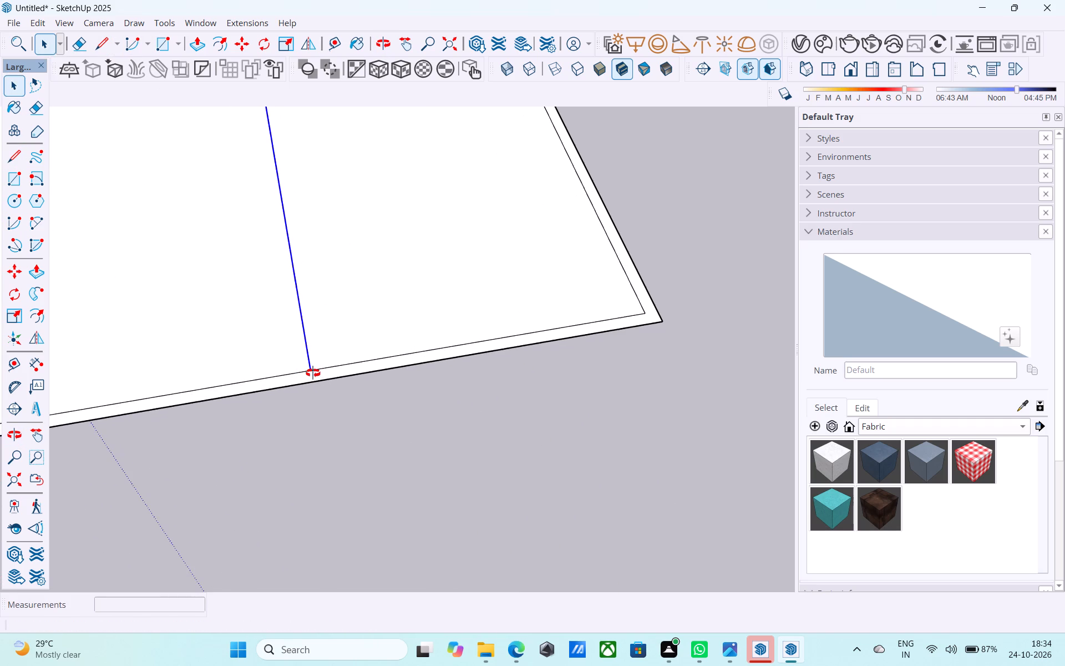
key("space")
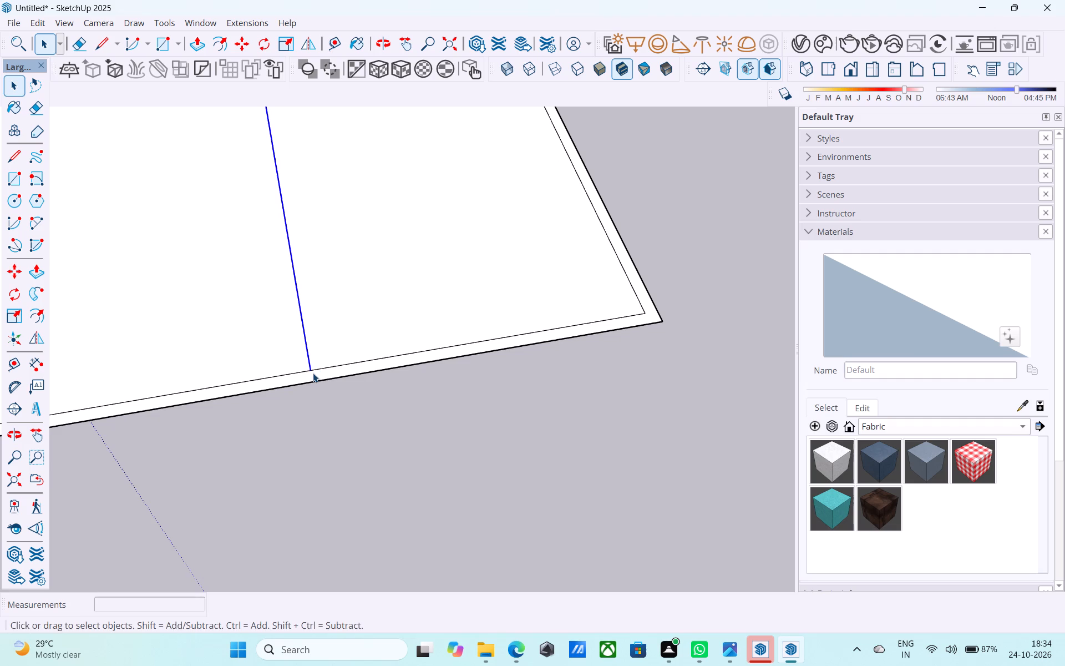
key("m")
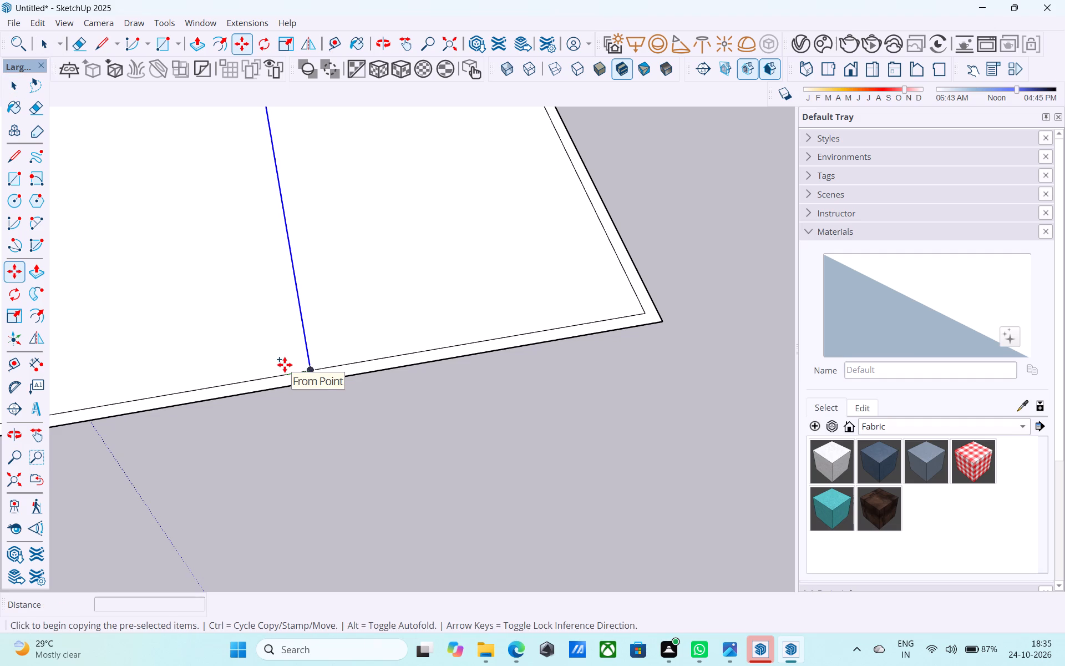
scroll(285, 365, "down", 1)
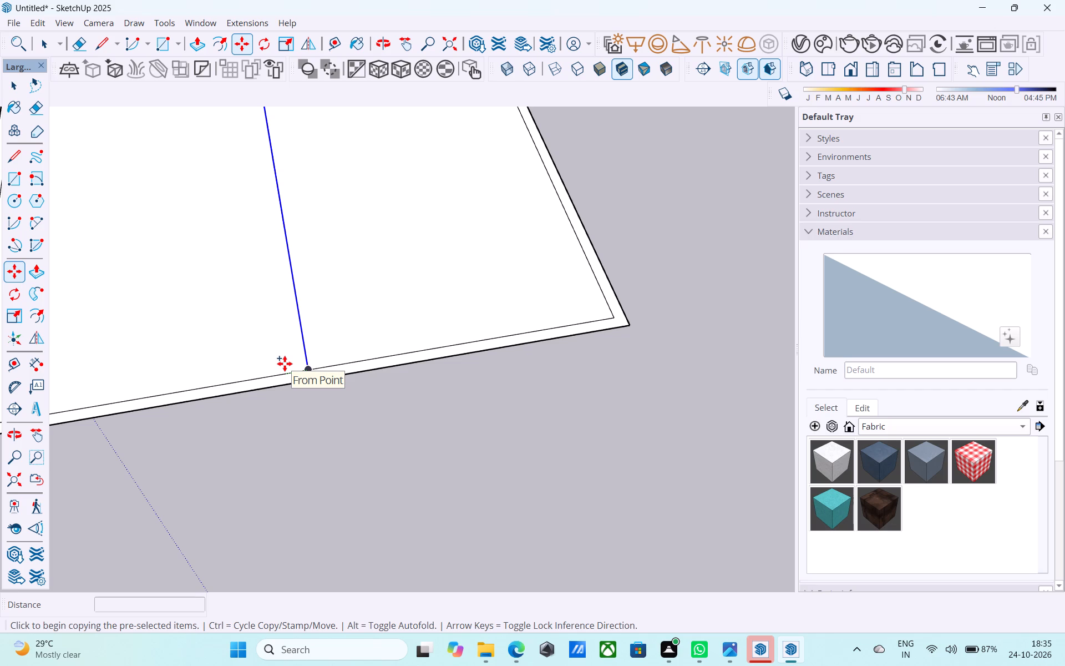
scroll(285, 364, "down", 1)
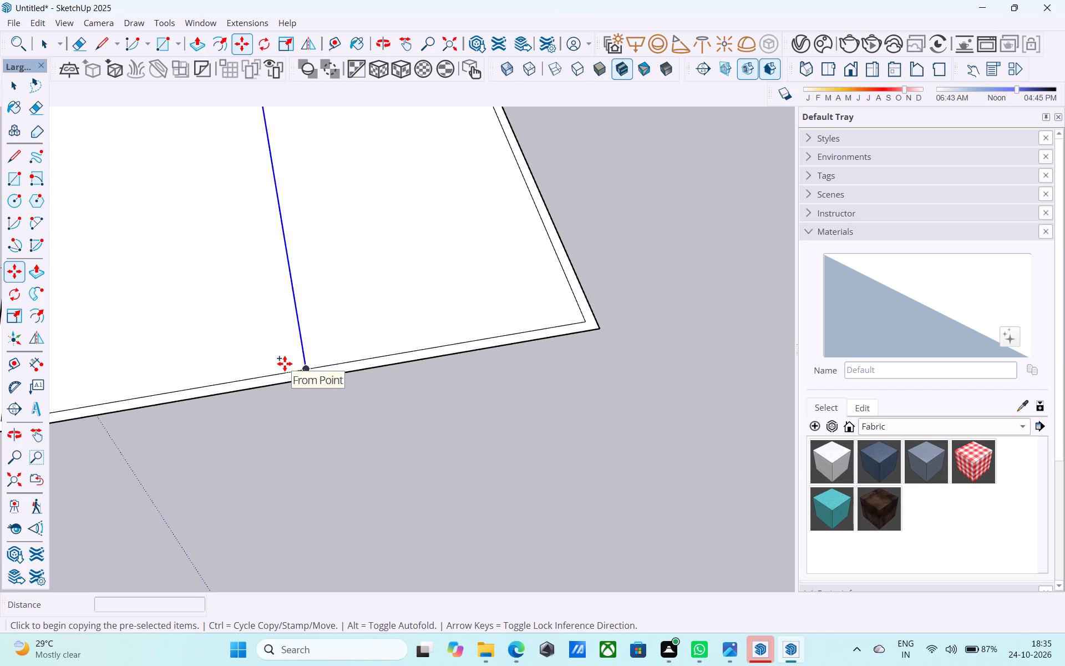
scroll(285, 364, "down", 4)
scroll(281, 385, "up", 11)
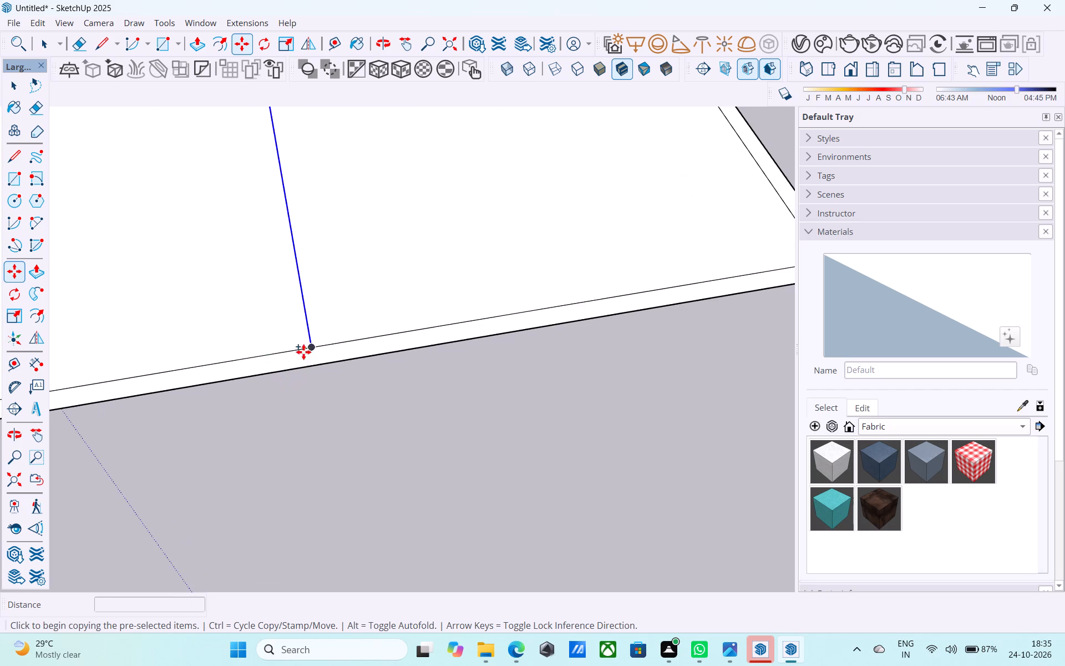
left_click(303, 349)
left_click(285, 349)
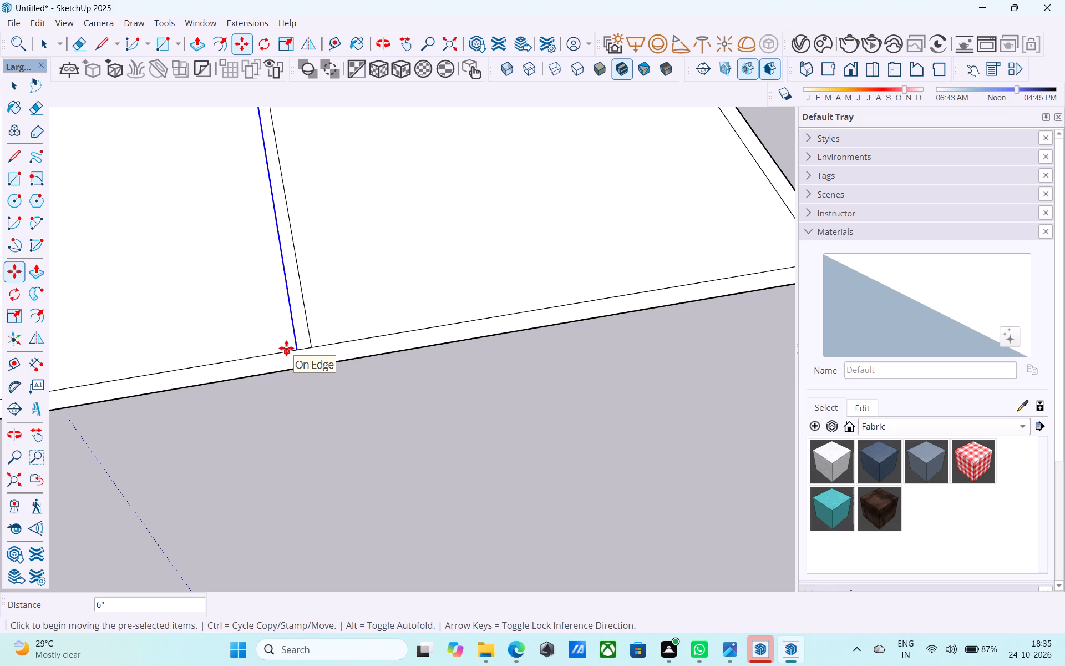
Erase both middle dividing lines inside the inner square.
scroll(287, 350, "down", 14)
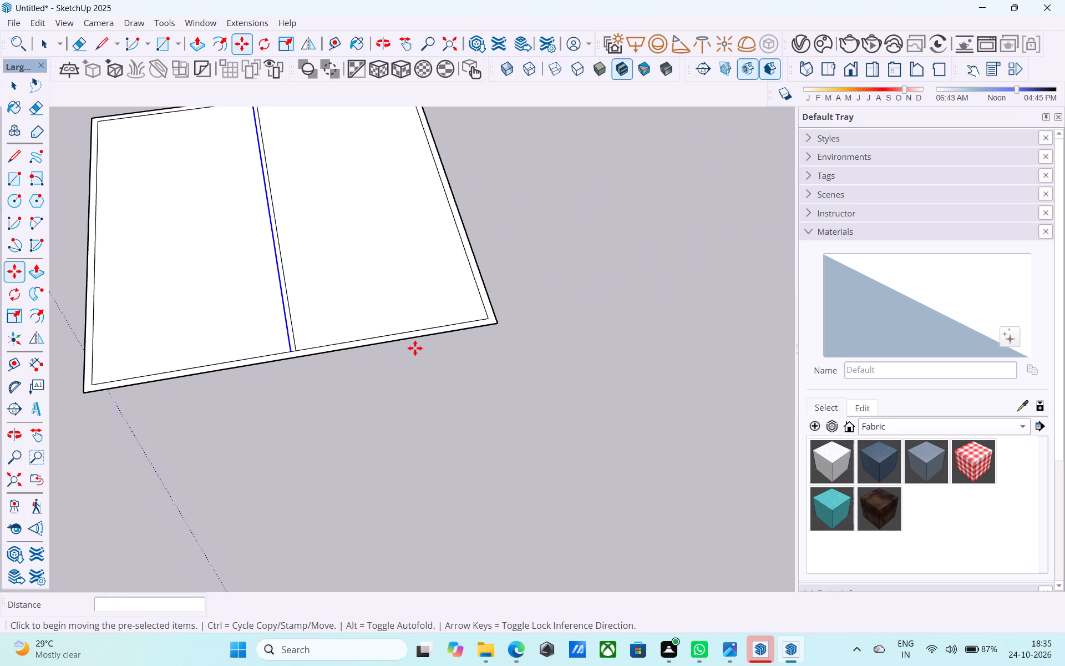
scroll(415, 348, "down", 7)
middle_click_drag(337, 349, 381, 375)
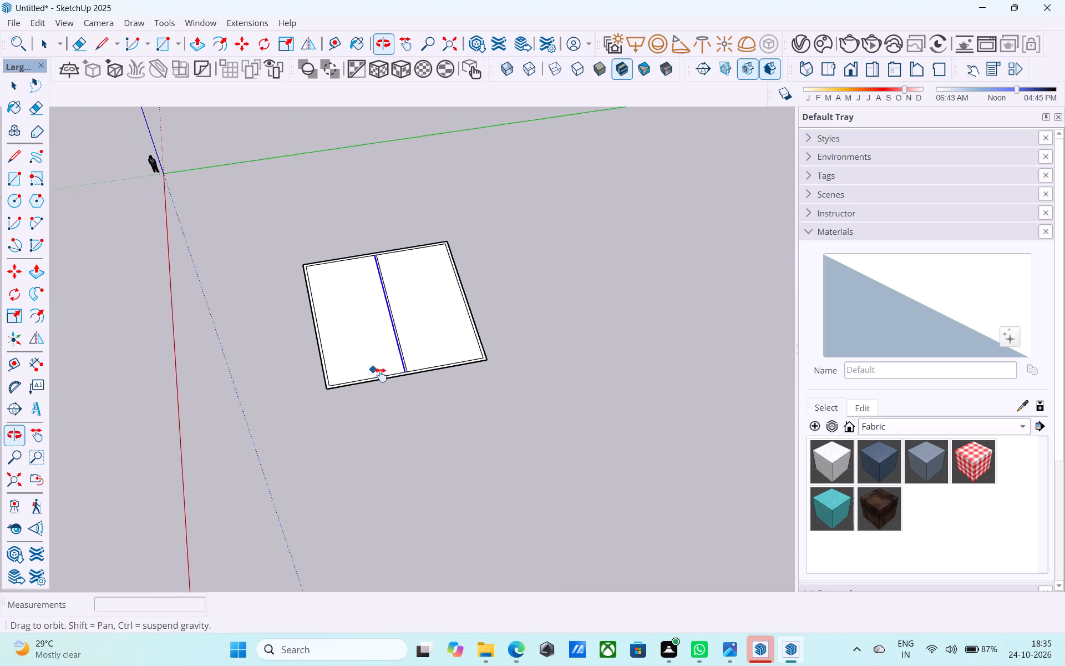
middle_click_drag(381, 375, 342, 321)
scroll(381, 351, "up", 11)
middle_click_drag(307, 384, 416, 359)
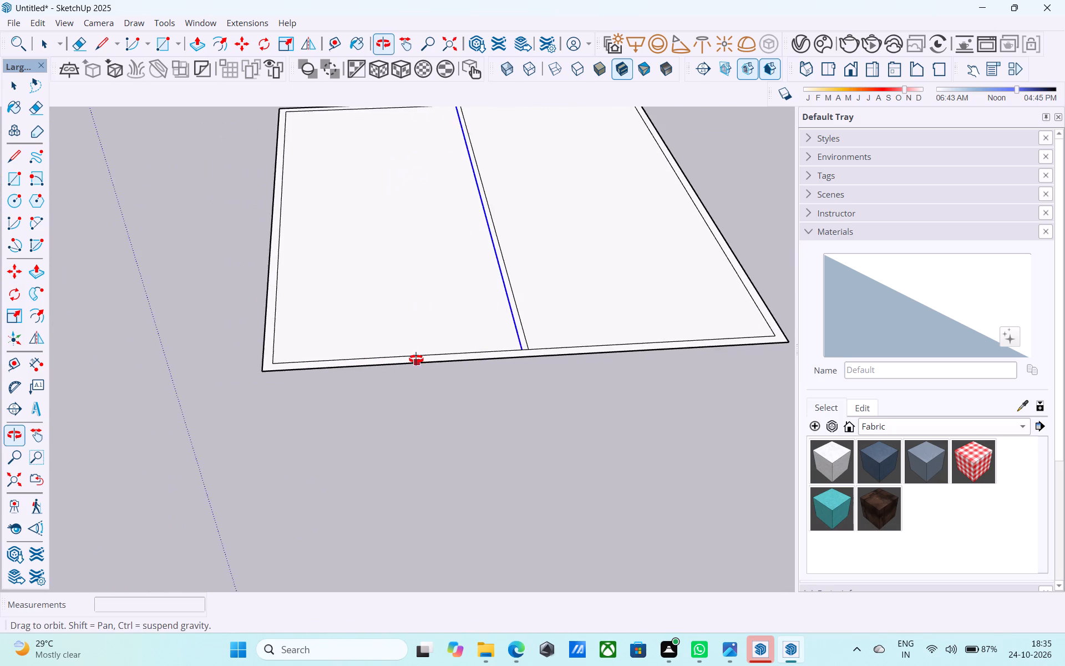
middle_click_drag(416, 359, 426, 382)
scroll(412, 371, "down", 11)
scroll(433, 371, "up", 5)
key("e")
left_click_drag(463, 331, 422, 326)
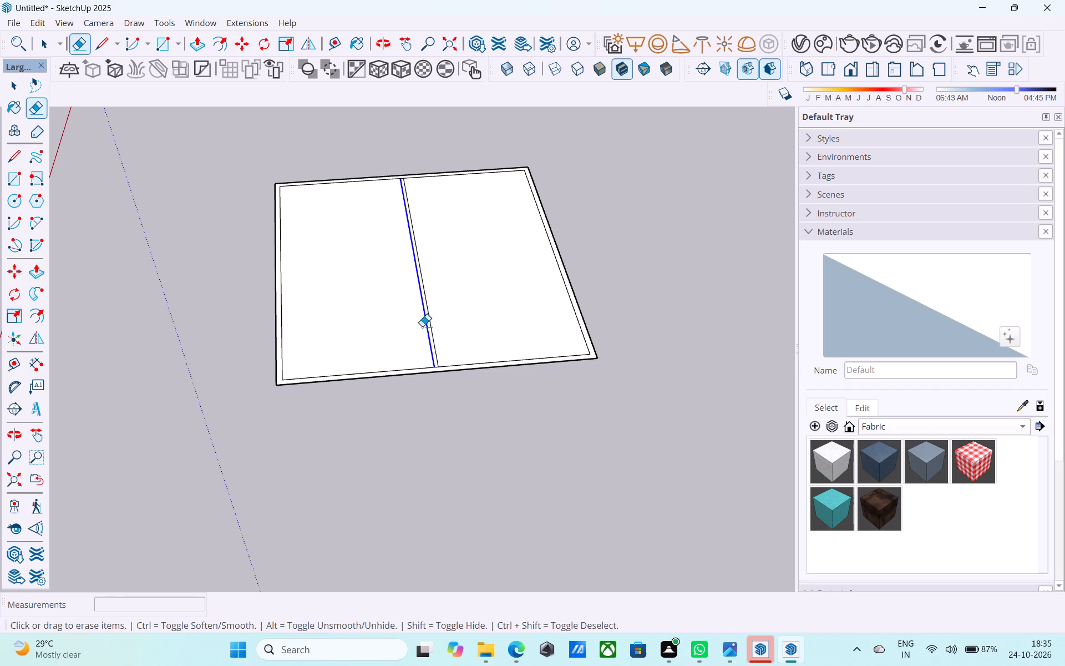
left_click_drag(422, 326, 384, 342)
Copy the inner edge nearest the red axis 38' 6" onto the opposite inner edge, dividing the distance into 3 equal parts.
key("space")
scroll(280, 372, "up", 3)
left_click(281, 373)
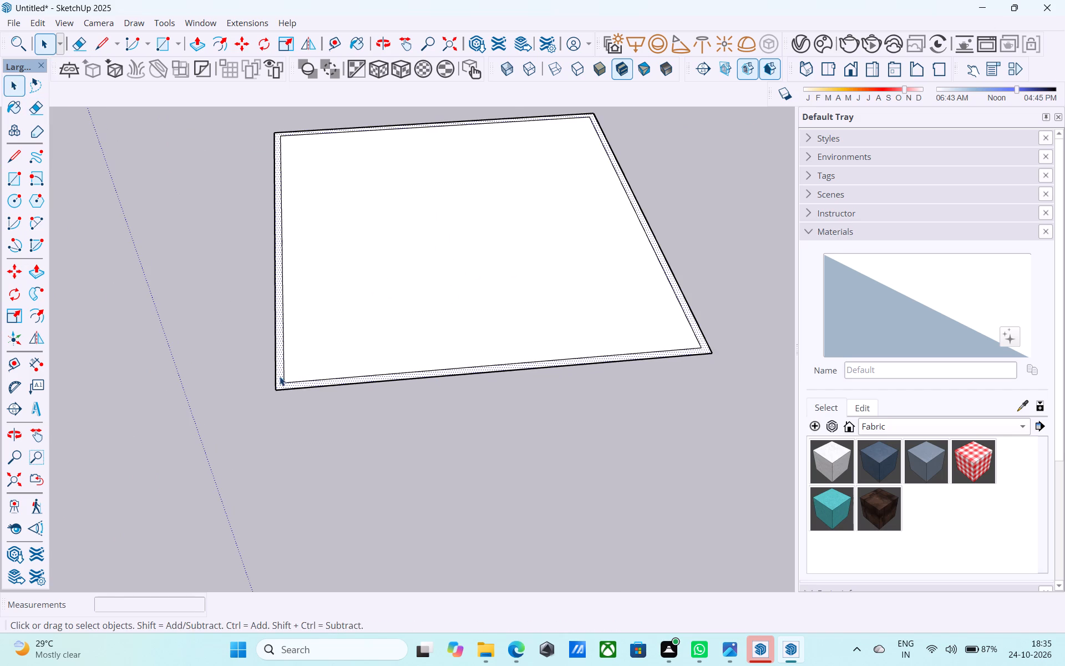
left_click(284, 364)
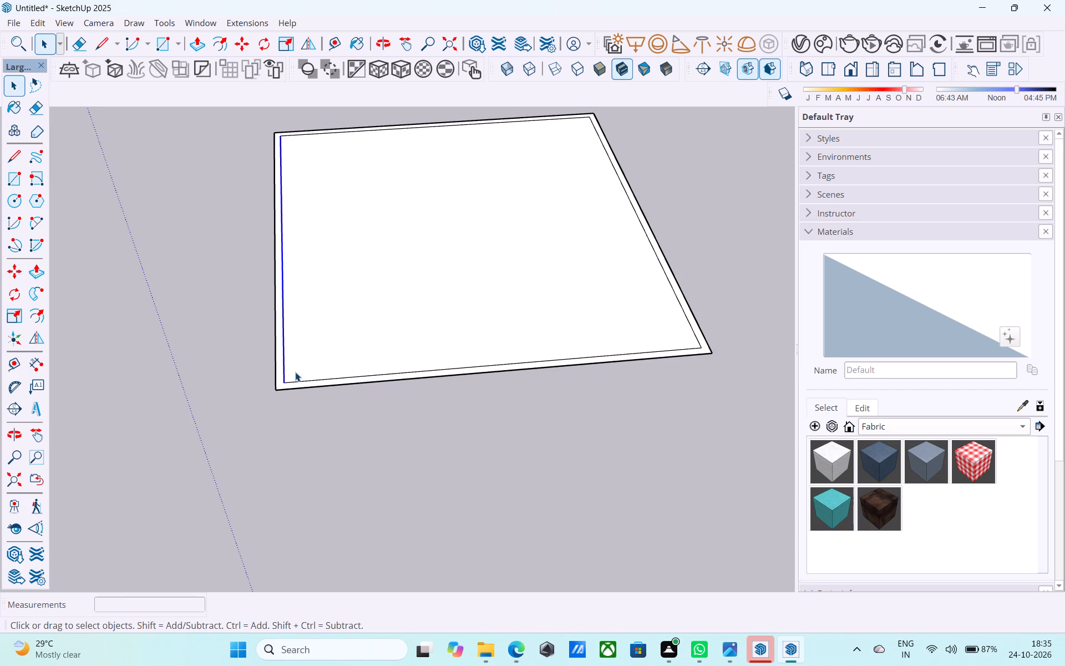
key("m")
scroll(292, 367, "up", 3)
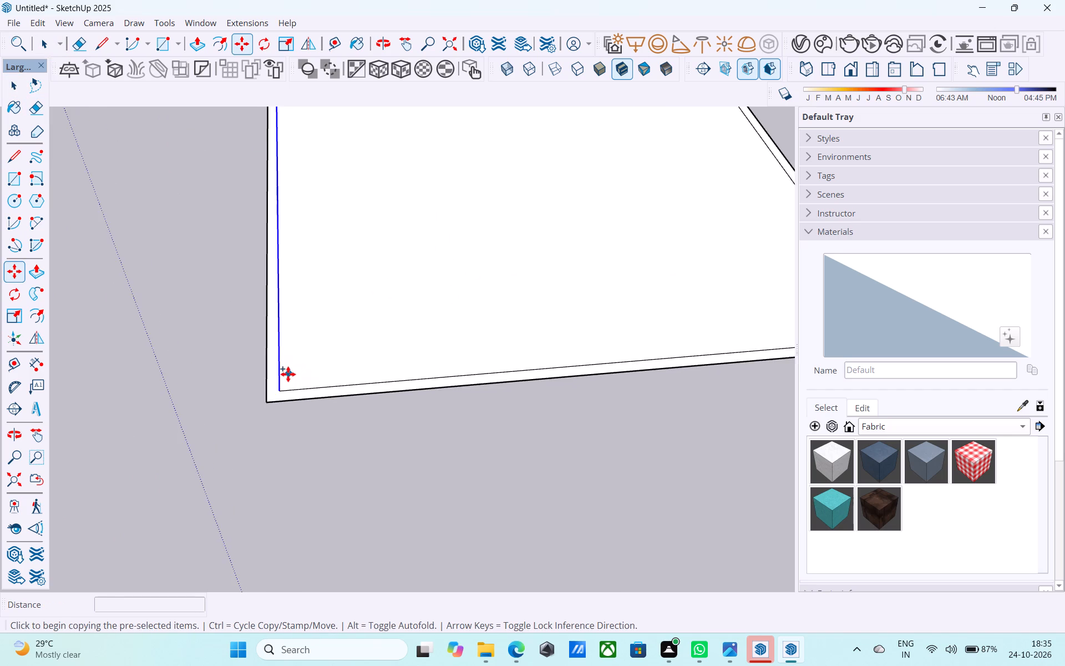
scroll(288, 374, "up", 3)
left_click(281, 392)
scroll(286, 390, "down", 10)
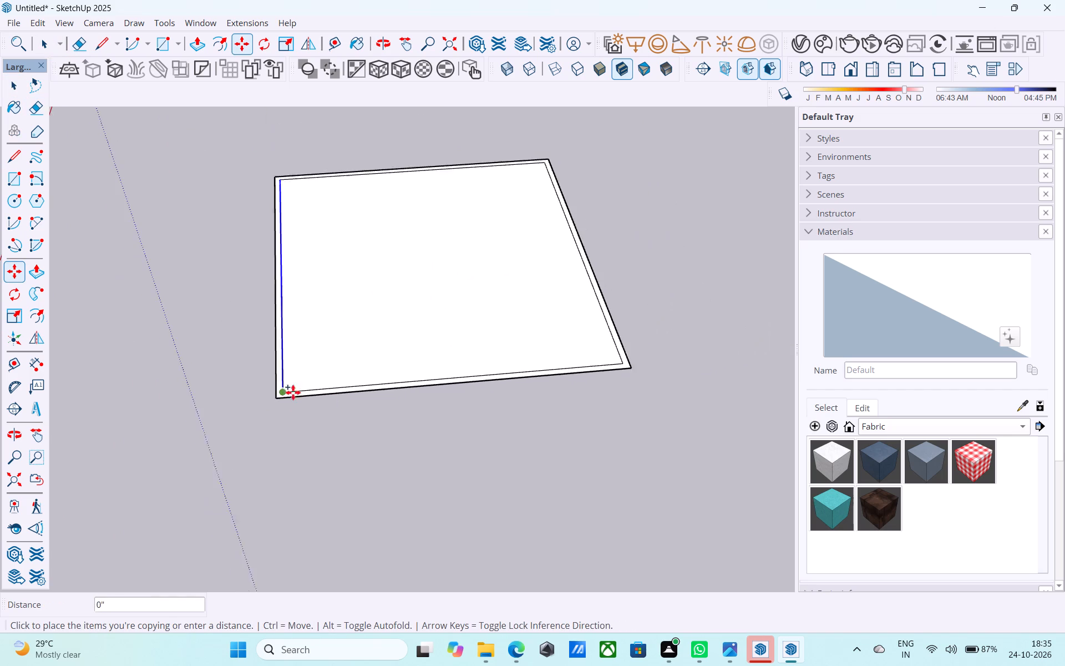
scroll(293, 392, "down", 1)
scroll(574, 371, "up", 4)
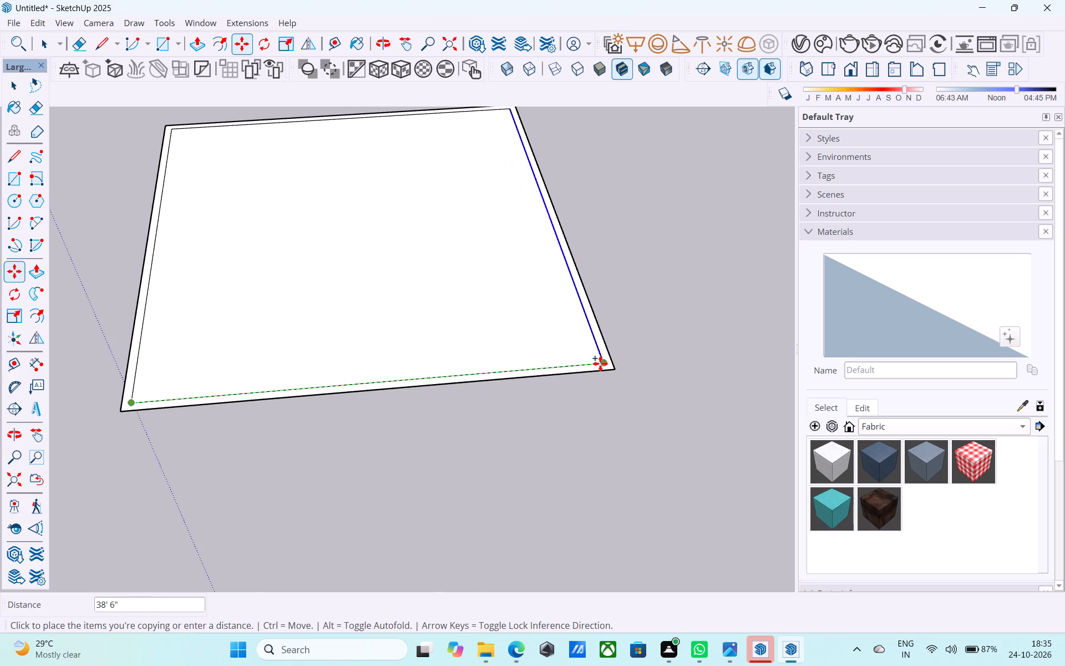
left_click(600, 364)
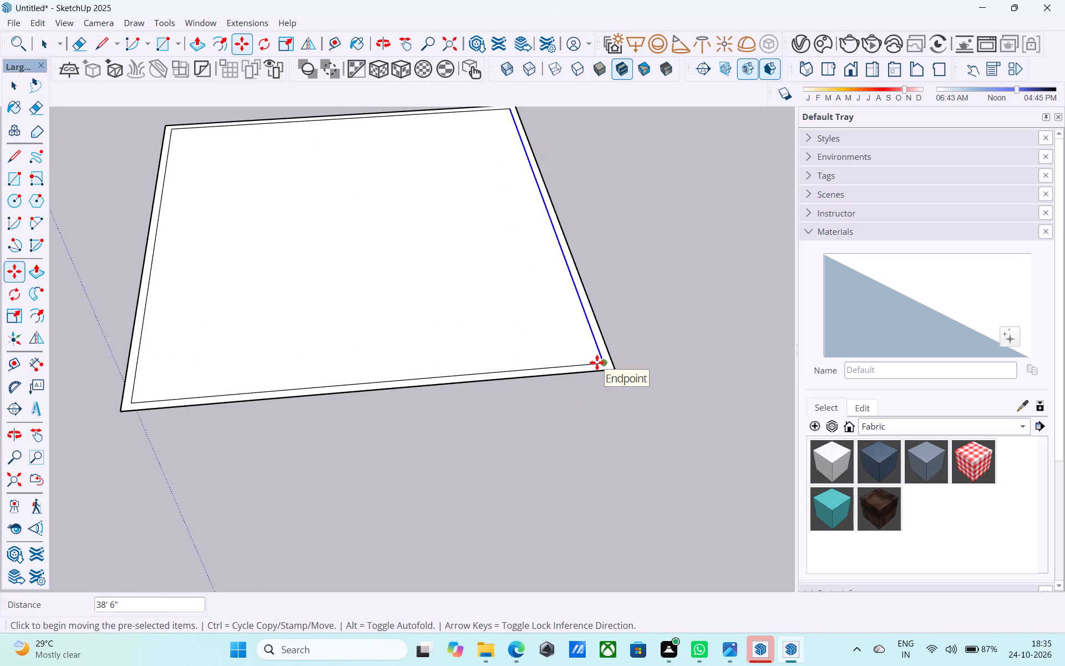
type("/3")
key("Return")
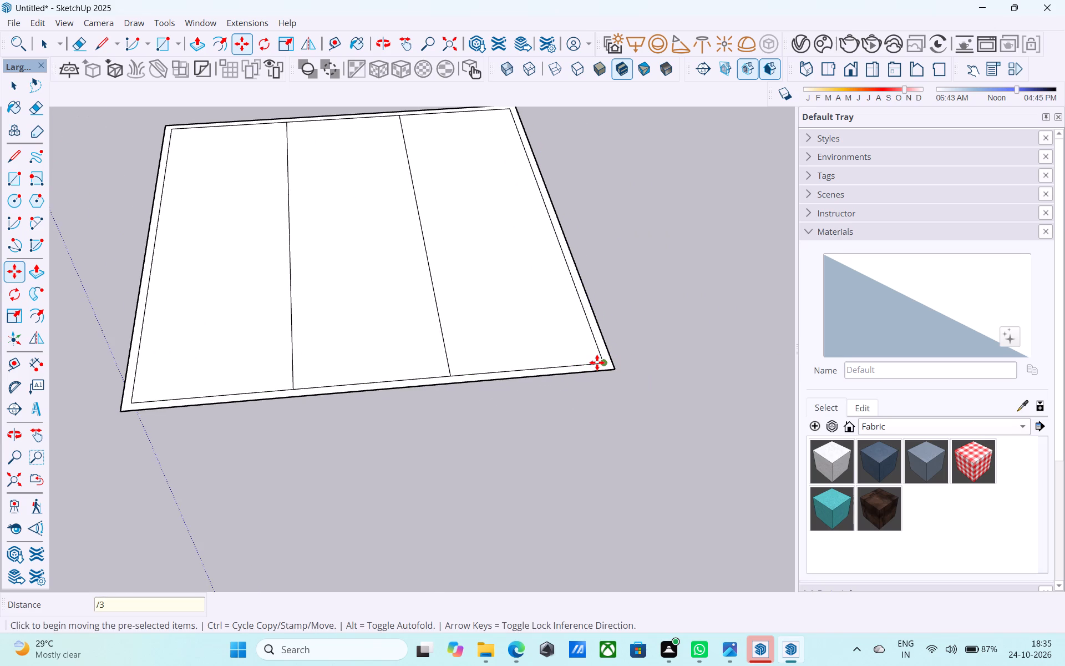
Examine the two dividing lines and where they meet the inner wall outline.
scroll(497, 383, "down", 7)
middle_click_drag(459, 365, 484, 382)
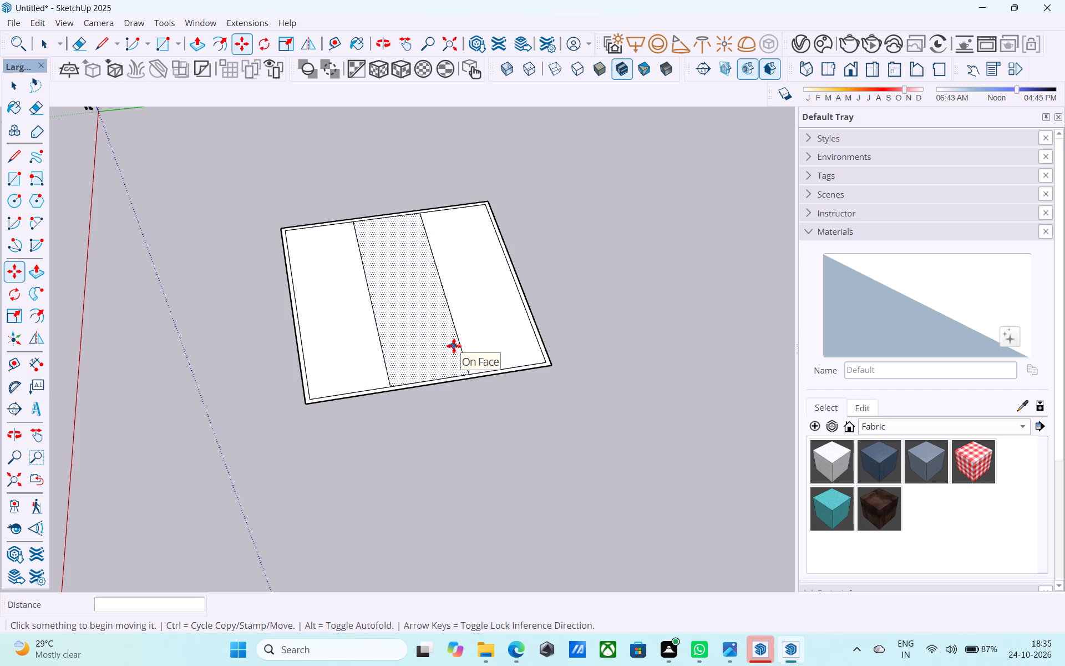
scroll(421, 345, "up", 6)
scroll(420, 344, "down", 6)
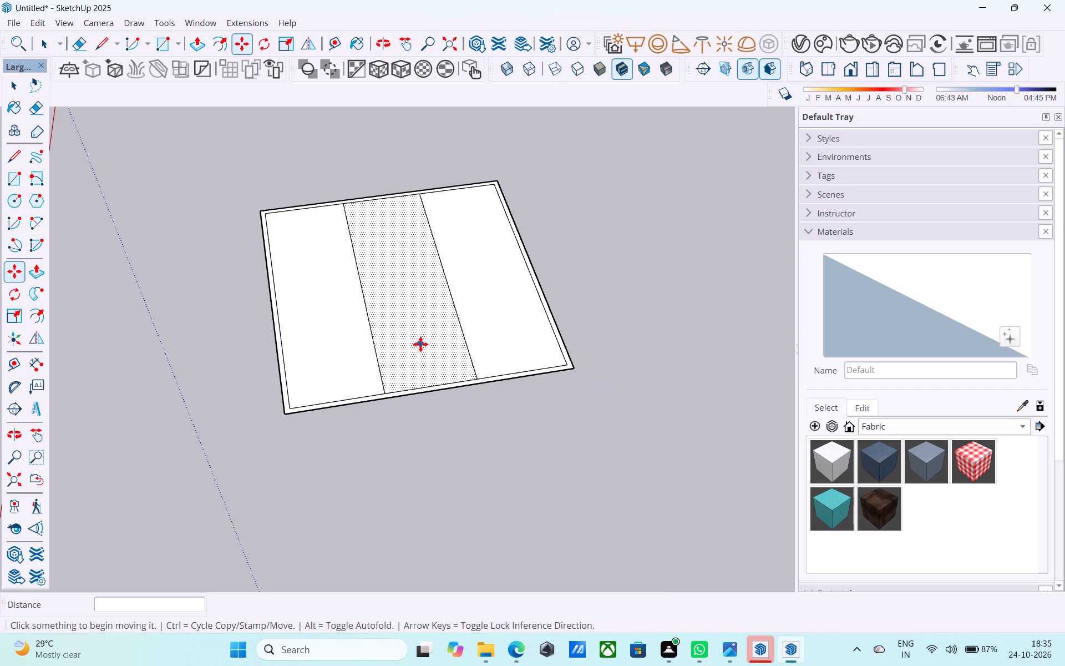
middle_click_drag(419, 344, 408, 336)
middle_click_drag(414, 340, 406, 330)
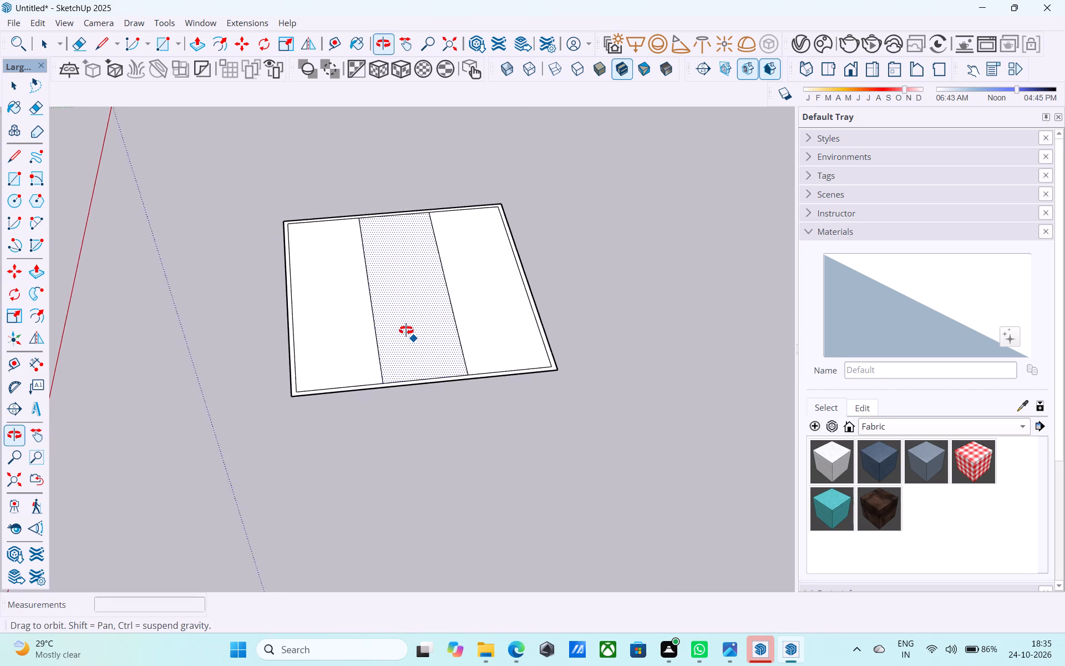
middle_click_drag(406, 330, 411, 335)
scroll(406, 330, "up", 5)
scroll(412, 344, "down", 6)
middle_click_drag(397, 374, 430, 374)
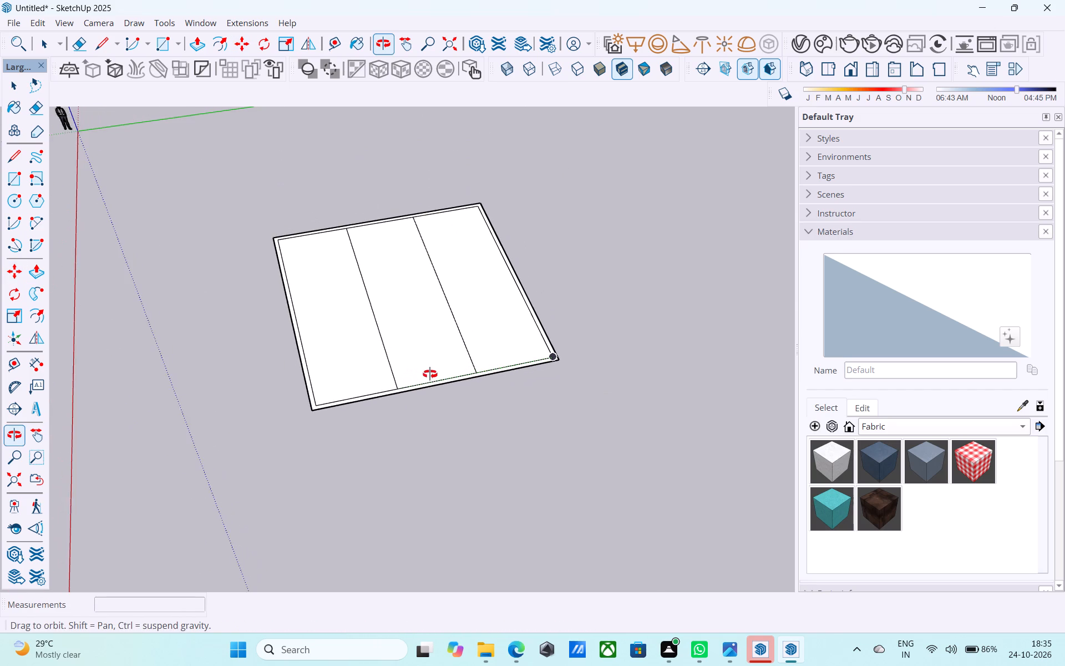
middle_click_drag(430, 374, 429, 374)
scroll(409, 365, "up", 6)
scroll(395, 380, "down", 5)
middle_click_drag(391, 377, 490, 307, "shift")
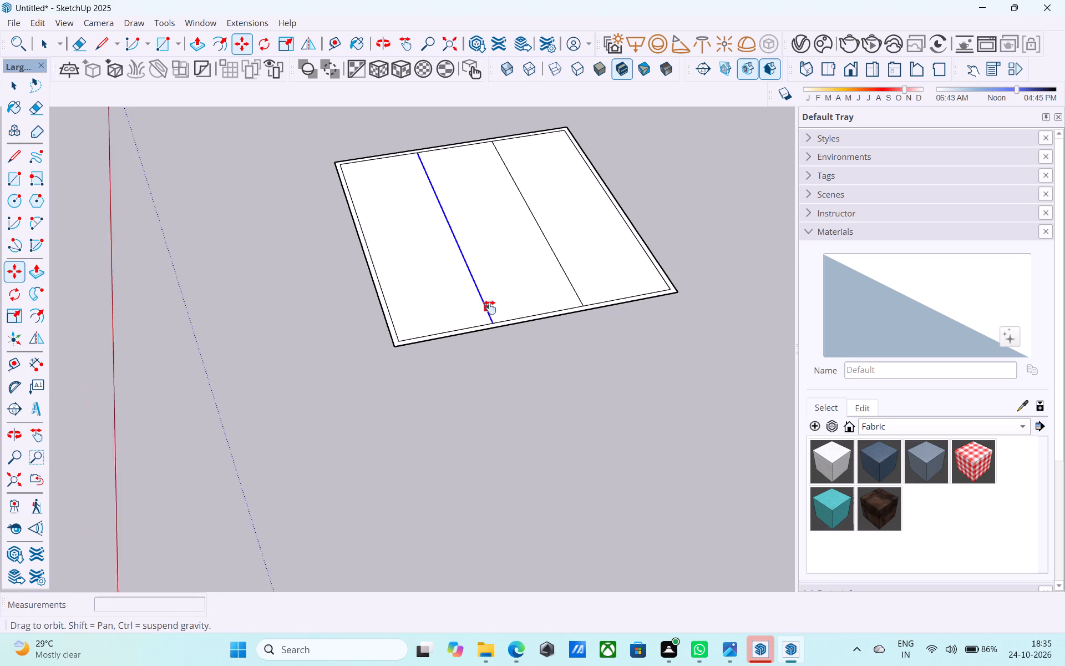
middle_click_drag(490, 307, 479, 305, "shift")
scroll(481, 306, "up", 5)
middle_click_drag(482, 307, 464, 324, "shift")
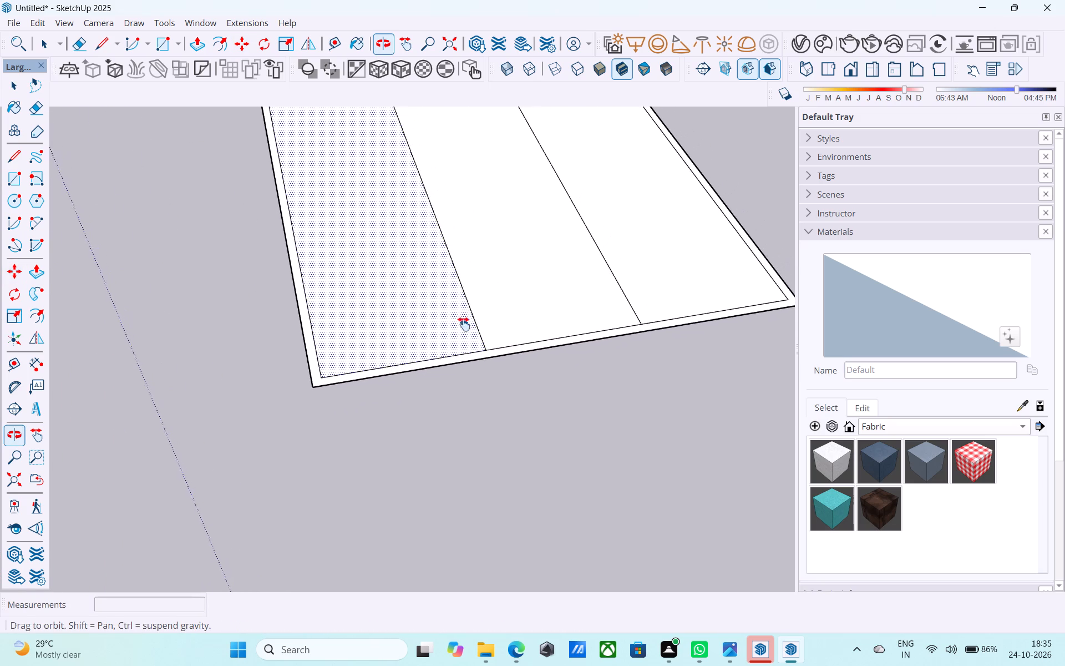
Copy the dividing line nearest the red axis 6" along the inner wall edge toward the red axis side.
middle_click_drag(464, 324, 422, 339, "shift")
scroll(403, 334, "down", 6)
scroll(423, 345, "up", 7)
key("space")
left_click(422, 342)
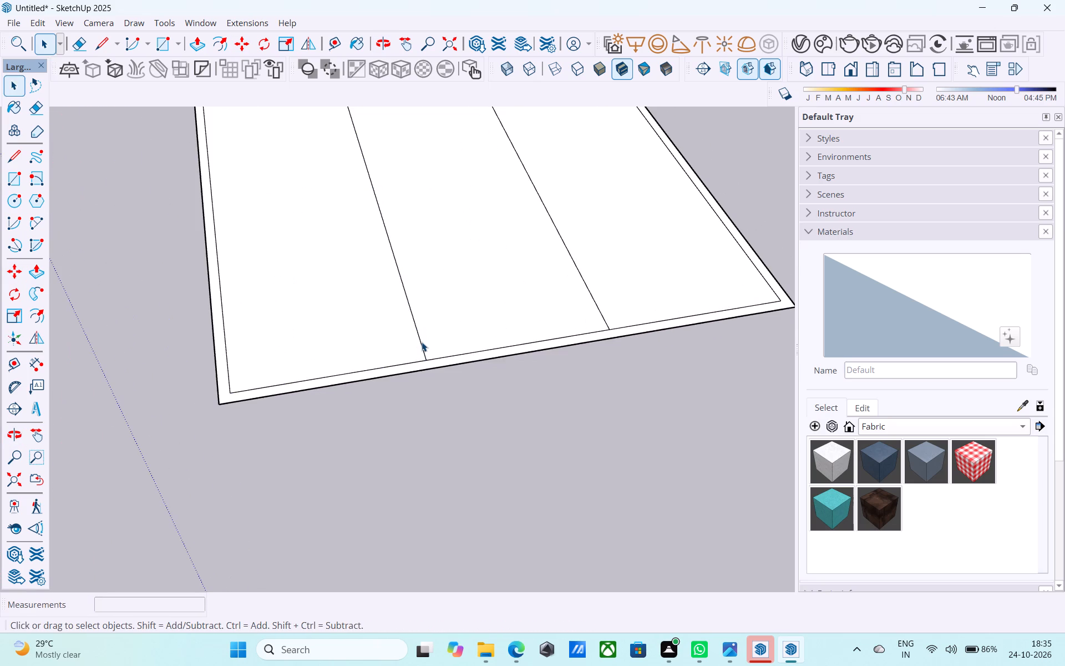
key("m")
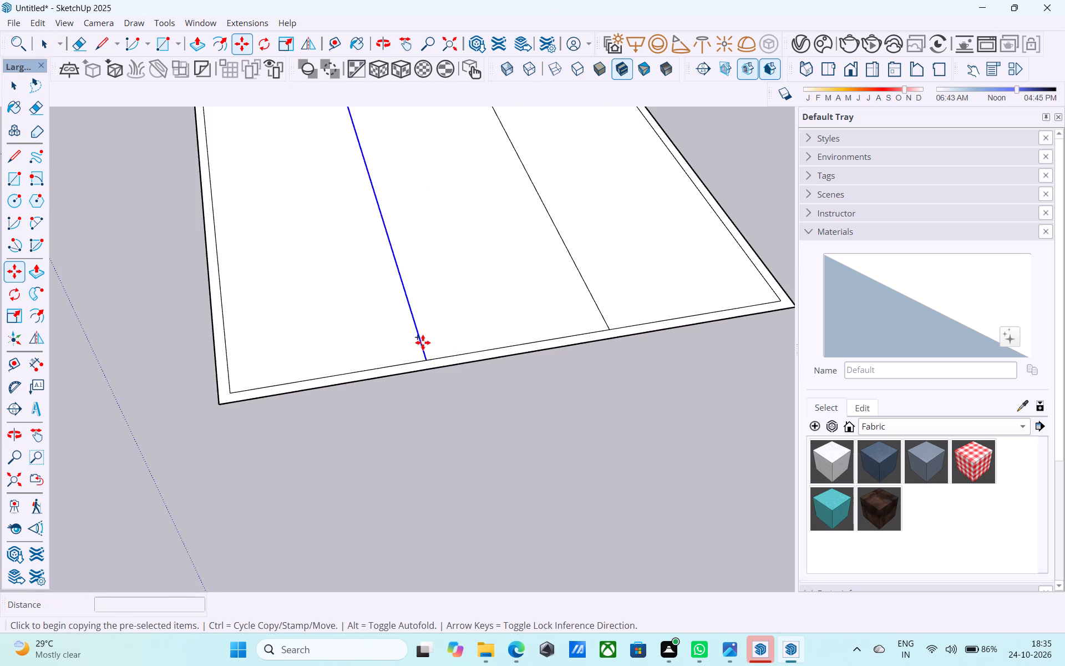
scroll(423, 343, "up", 5)
left_click(430, 370)
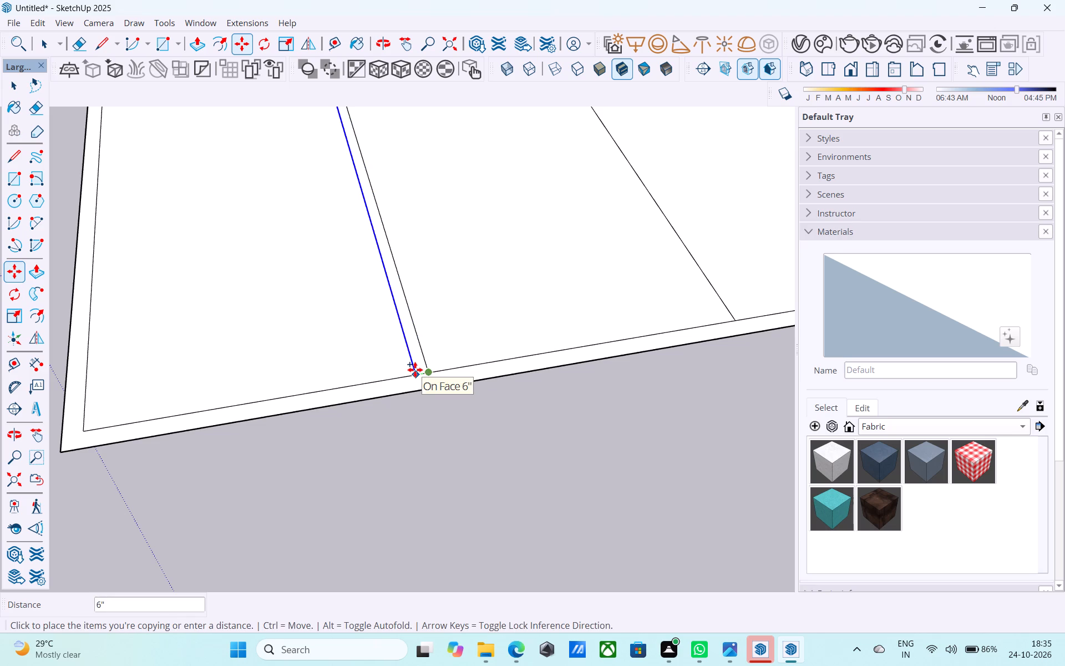
left_click(415, 370)
Copy the second dividing line 6" along the inner wall edge, away from the red axis side.
scroll(339, 370, "down", 6)
middle_click_drag(422, 368, 322, 396, "shift")
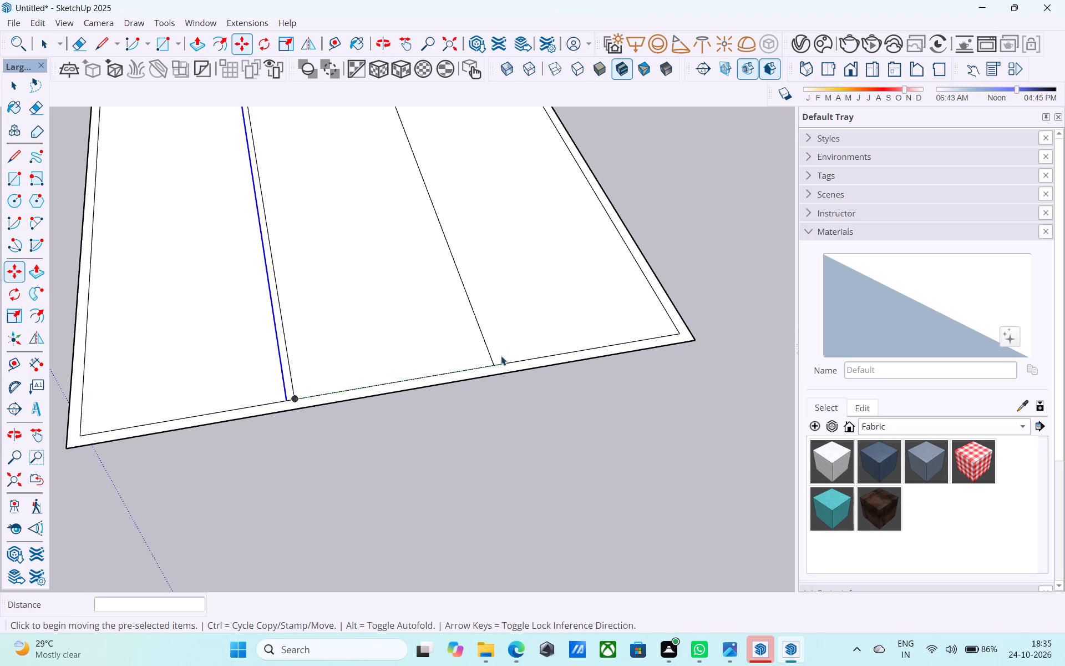
key("space")
left_click(489, 356)
key("m")
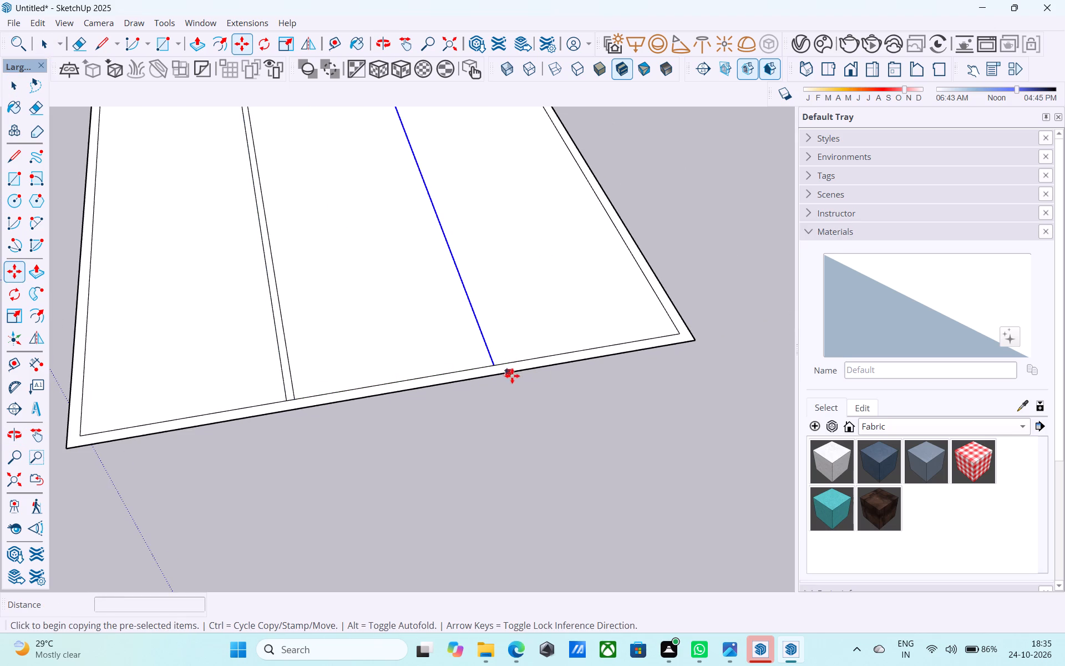
left_click(496, 362)
left_click(504, 362)
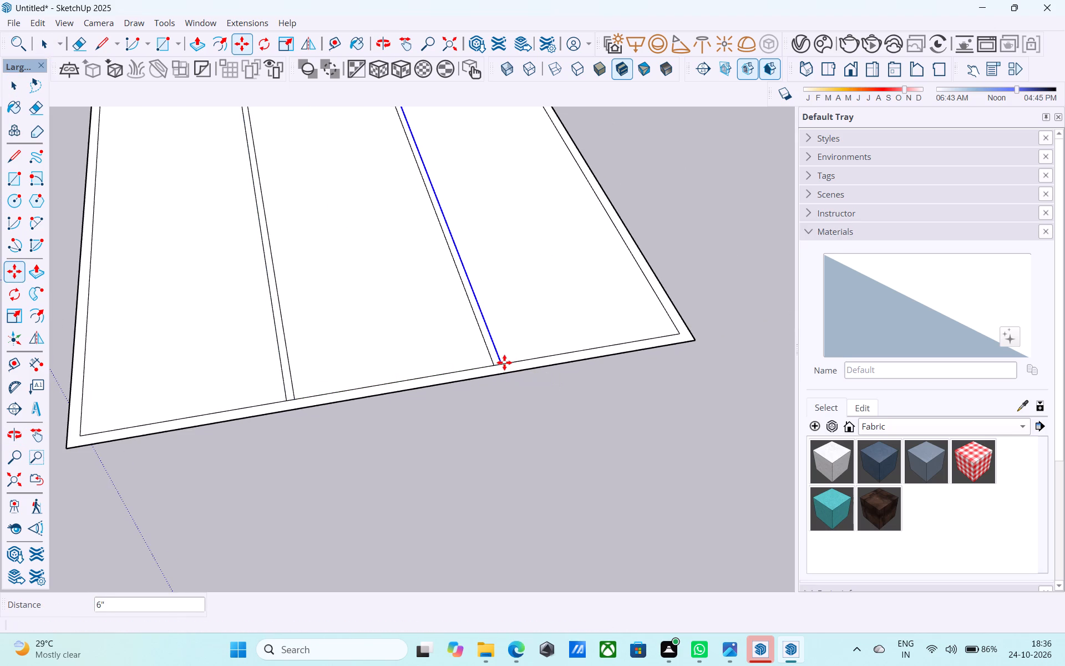
key("space")
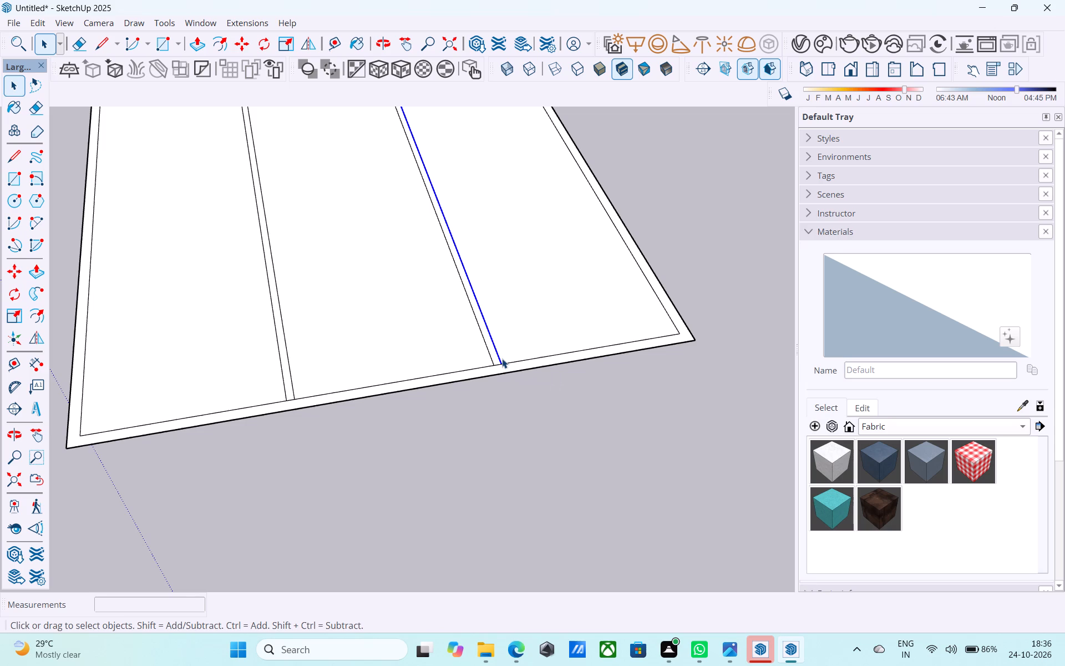
Save the model in the Downloads folder as "i pro 74f".
scroll(501, 347, "down", 1)
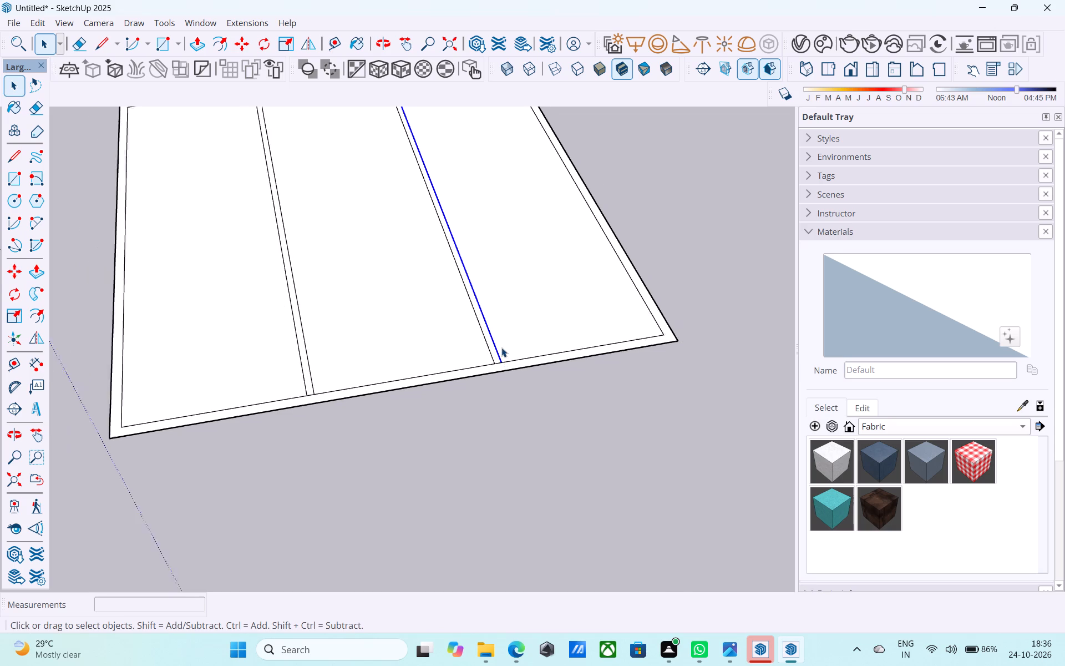
scroll(501, 347, "down", 2)
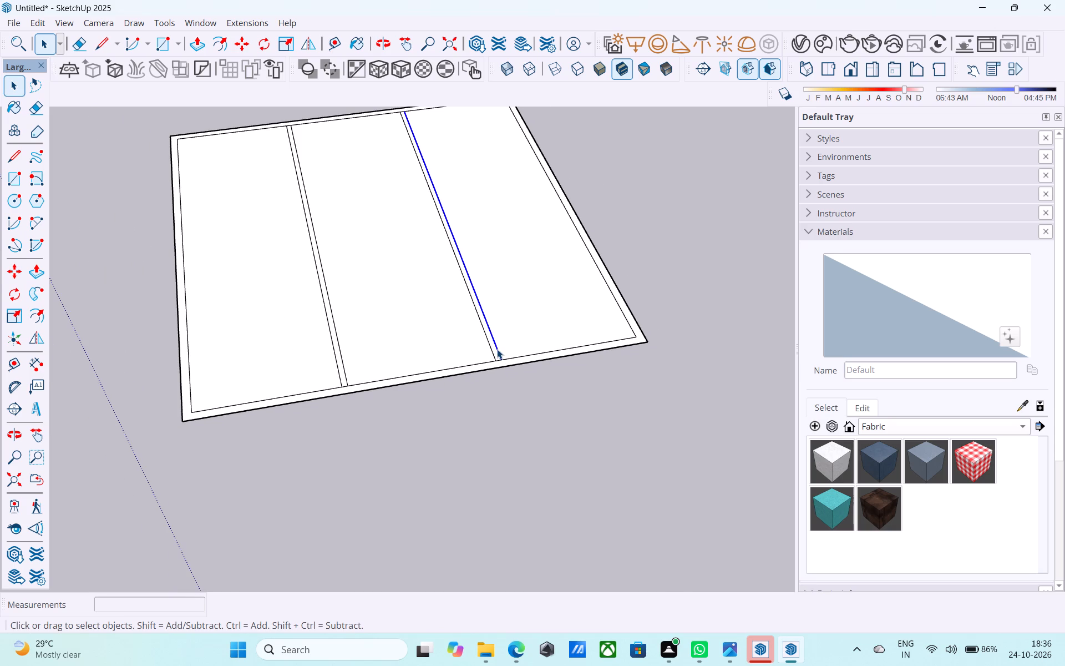
scroll(497, 349, "up", 1)
scroll(497, 349, "down", 6)
middle_click_drag(448, 463, 442, 444)
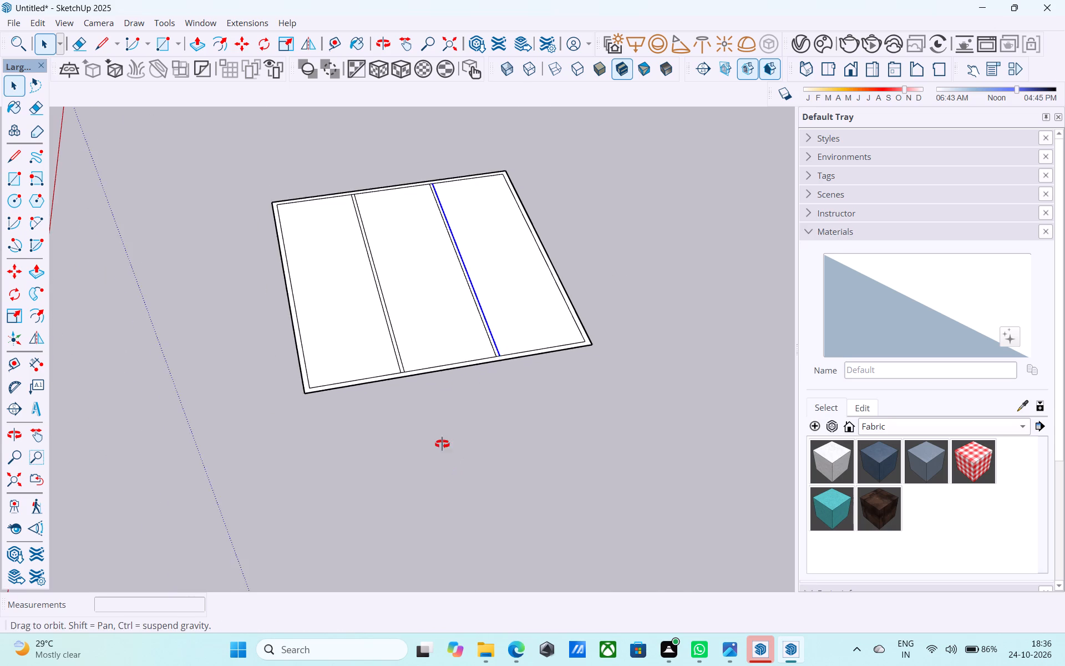
middle_click_drag(442, 444, 453, 427)
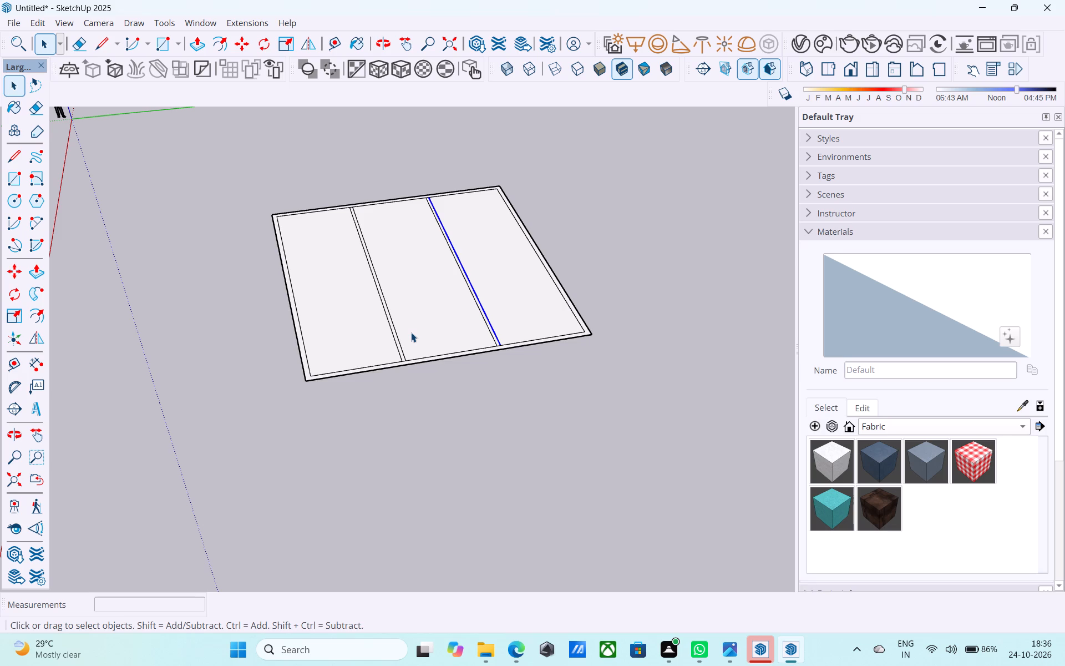
key("ctrl+s")
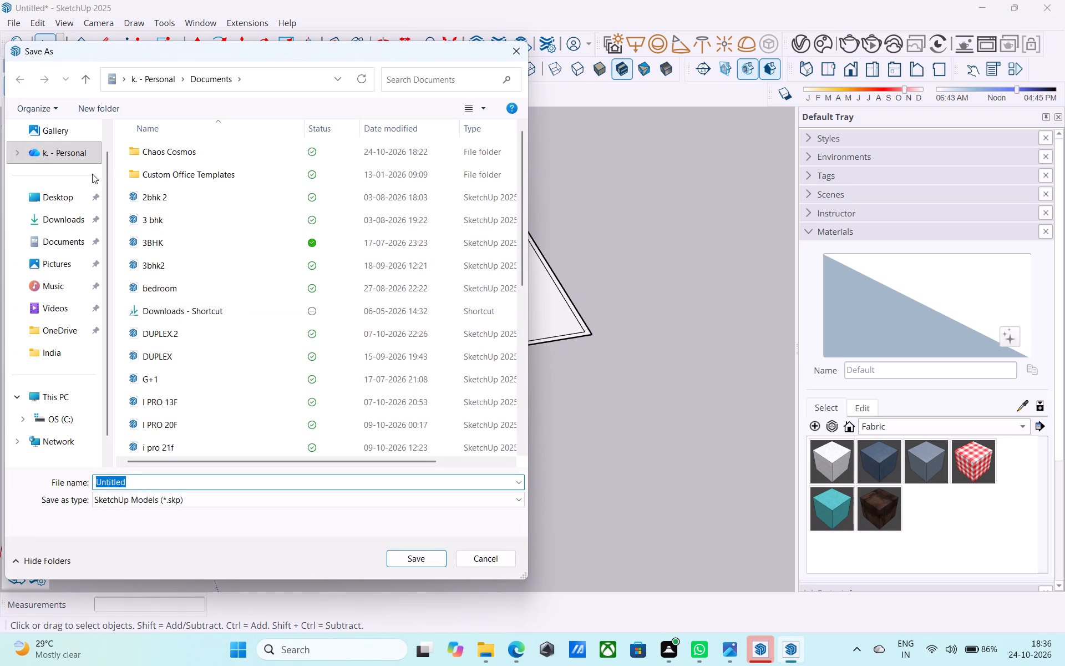
left_click(78, 221)
left_click(149, 471)
left_click(149, 471)
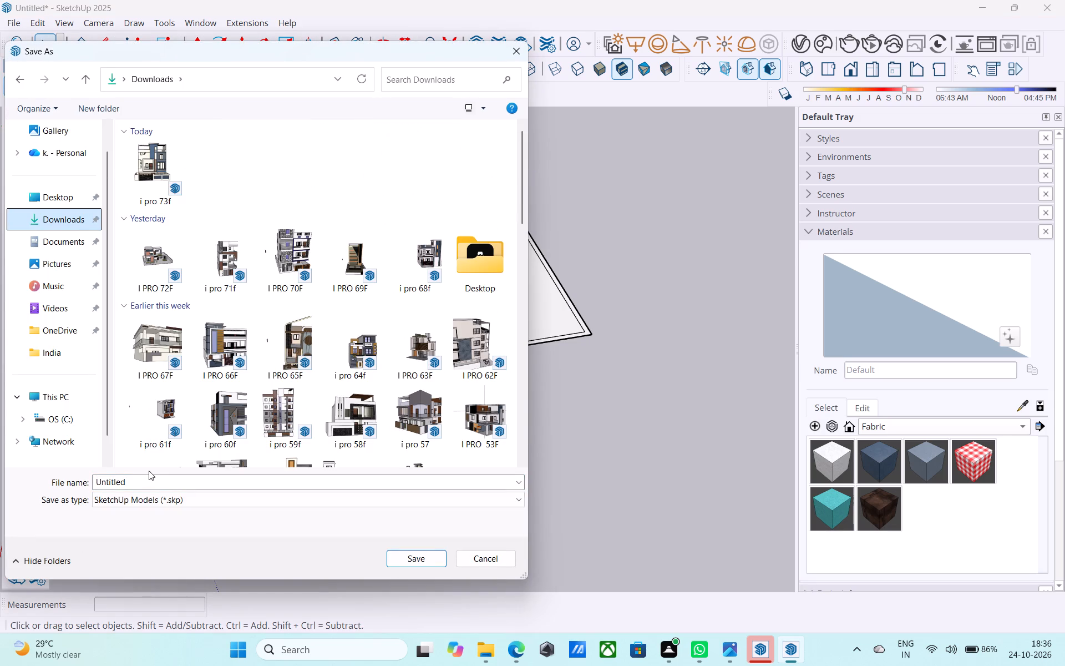
left_click(149, 478)
type("i pro")
key("space")
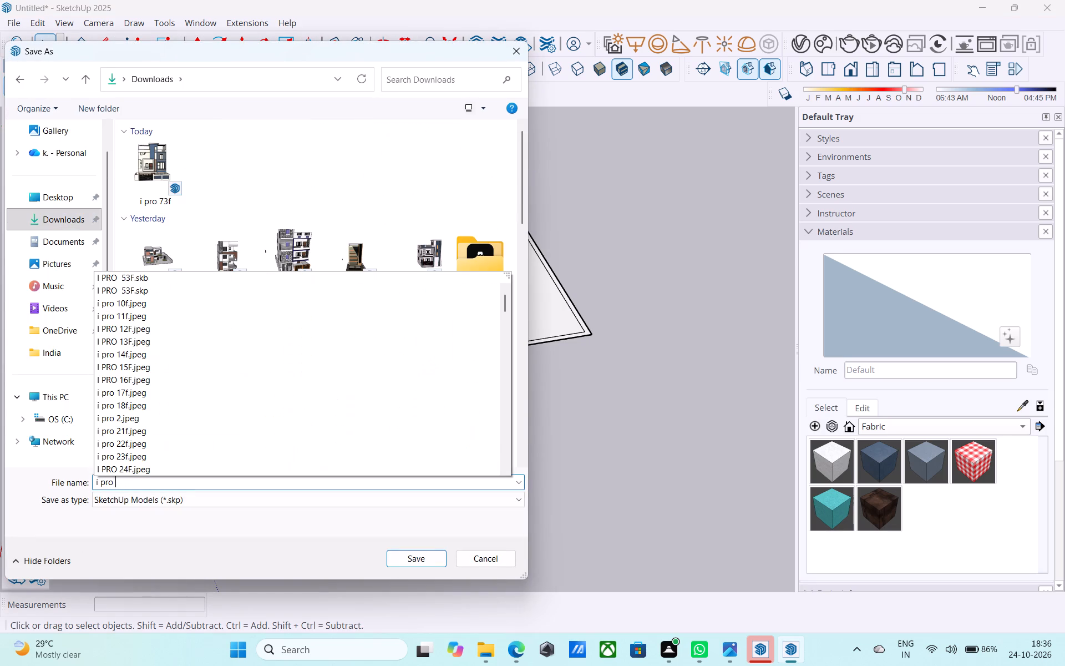
type("74f")
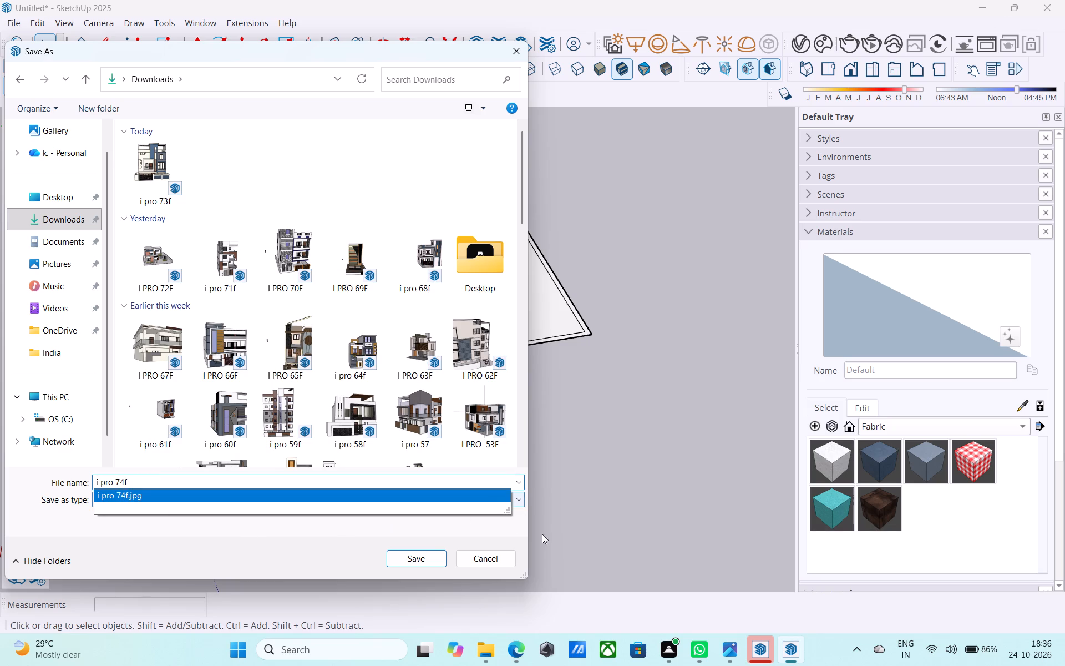
left_click(409, 562)
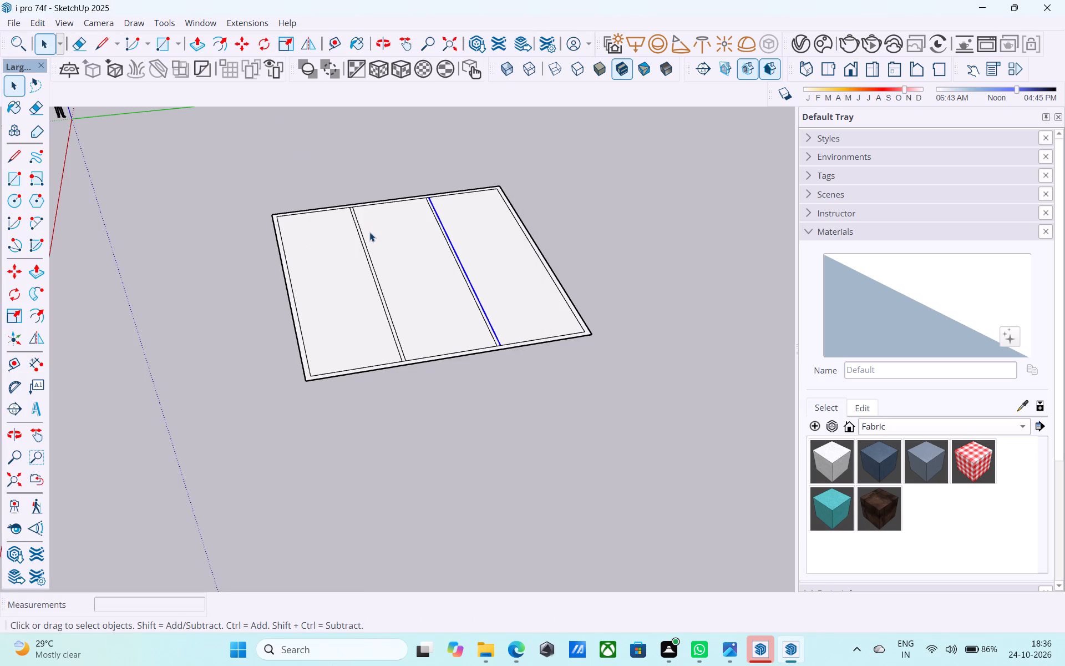
Select the whole connected floor plan, faces and edges, and make it a group.
middle_click_drag(379, 225, 359, 217)
scroll(366, 230, "up", 4)
middle_click_drag(372, 241, 368, 226, "shift")
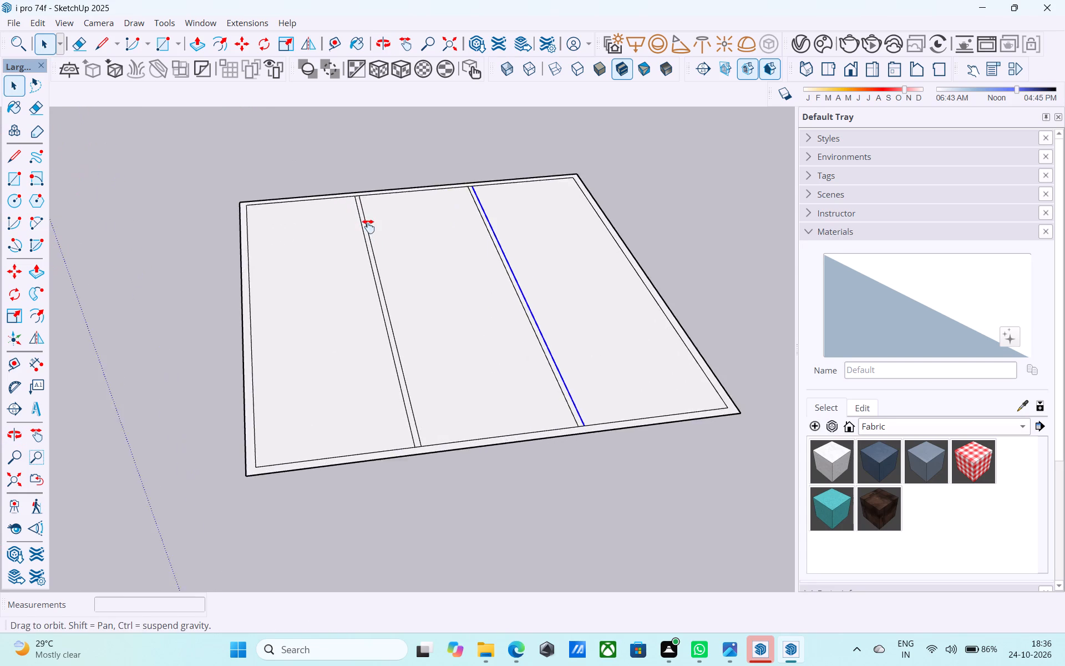
middle_click_drag(368, 226, 366, 263, "shift")
scroll(362, 256, "down", 5)
triple_click(364, 259)
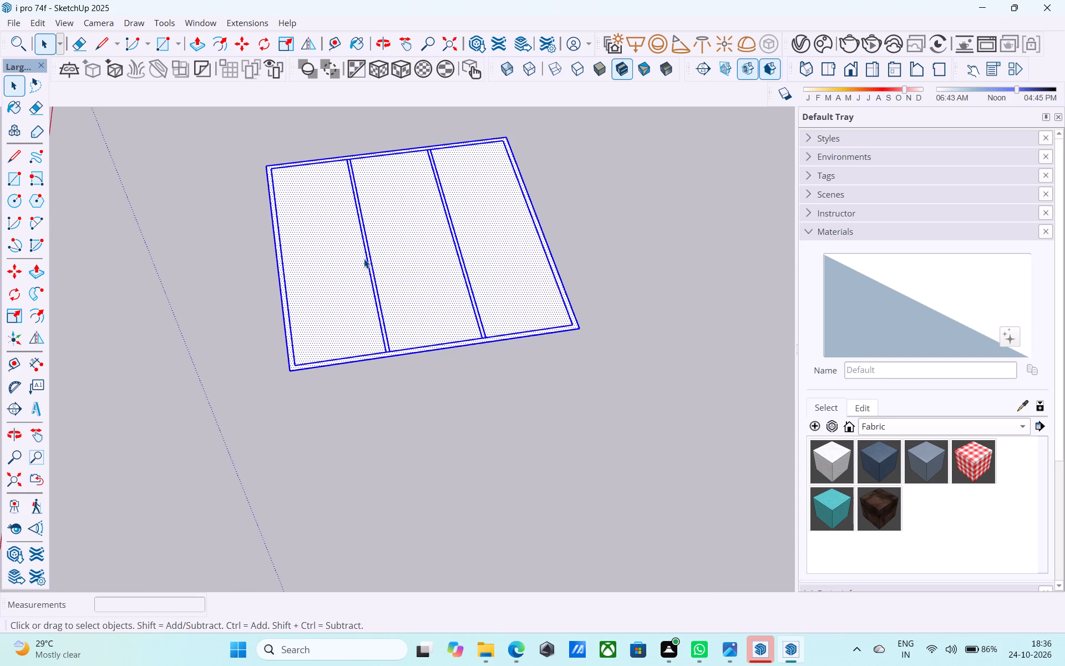
right_click(364, 259)
left_click(418, 386)
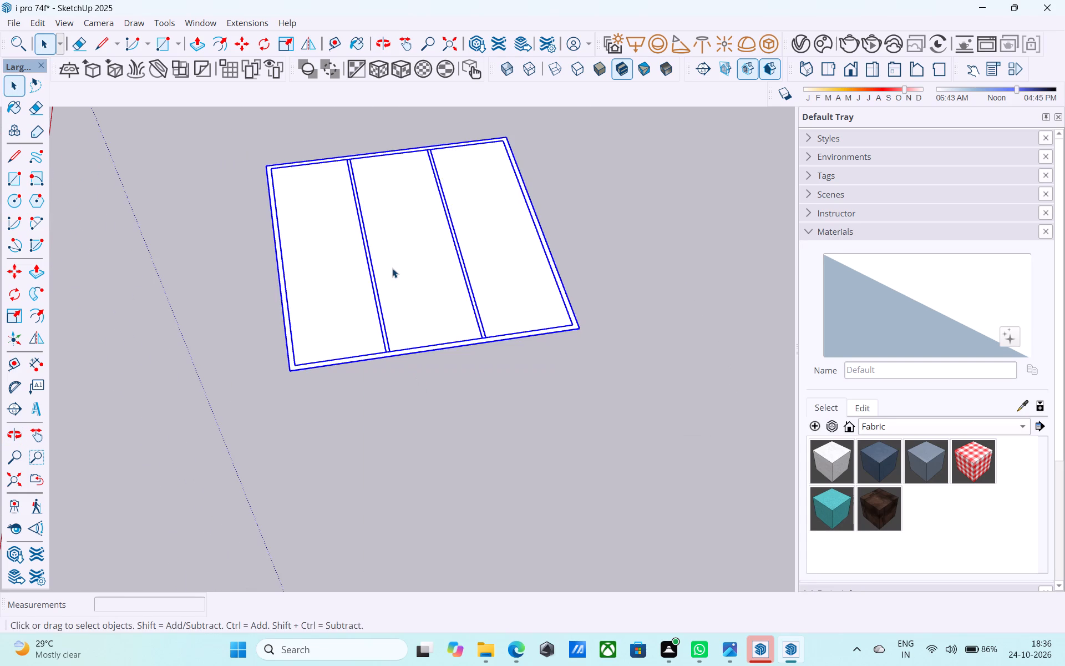
Inside the floor plan group, erase the short inner-edge segments closing both partitions at the outer wall farthest along the red axis.
double_click(392, 265)
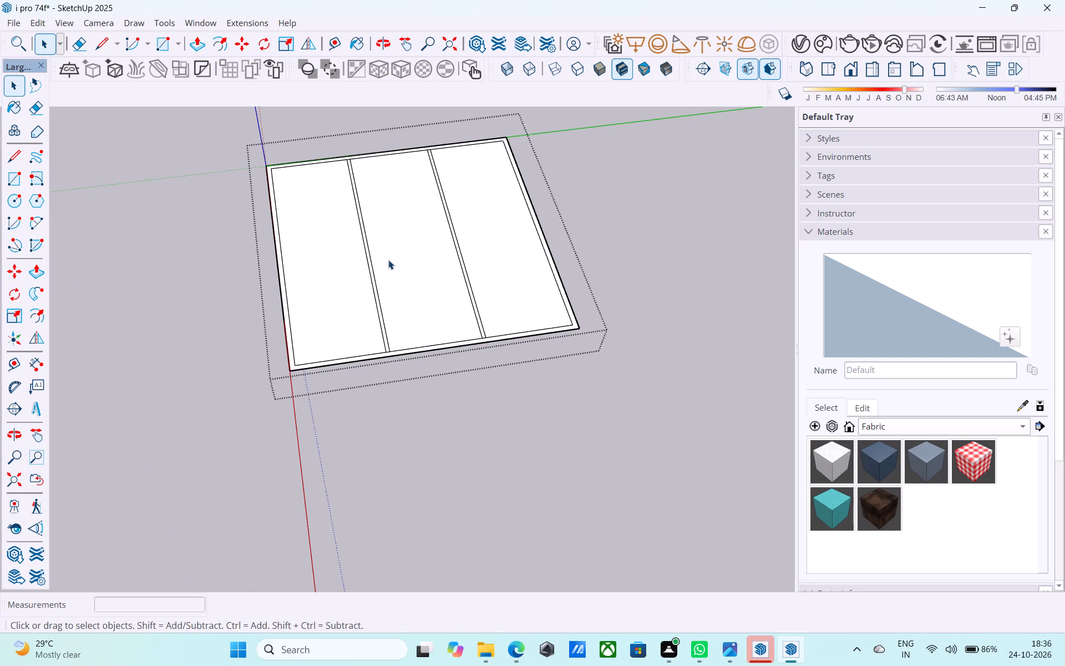
scroll(337, 257, "down", 1)
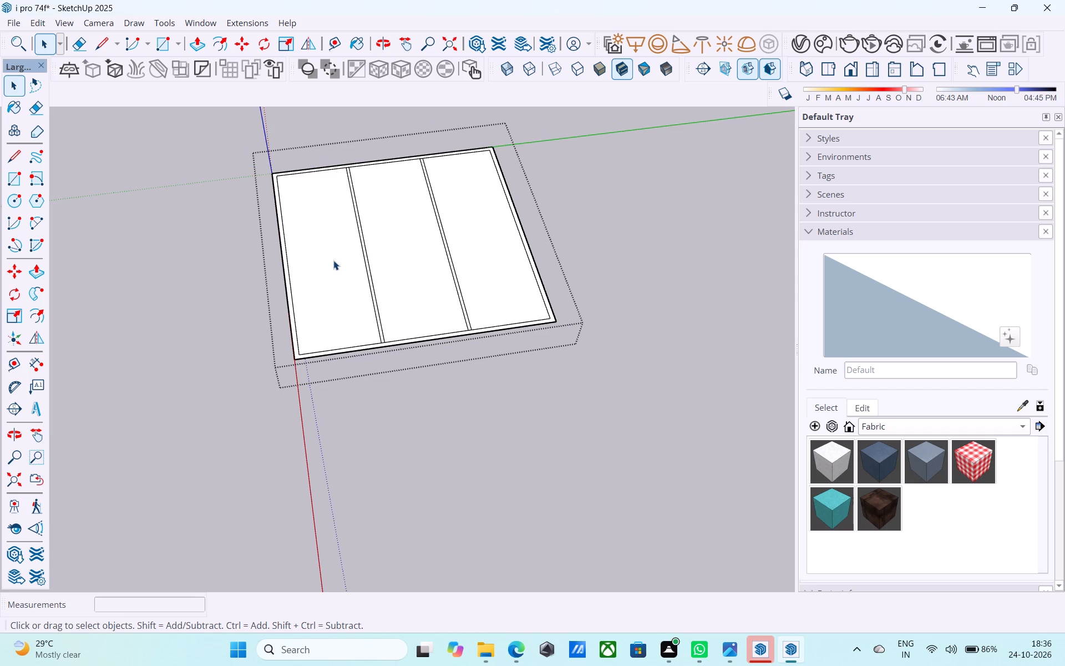
scroll(333, 261, "up", 1)
scroll(335, 263, "down", 1)
middle_click_drag(333, 274, 345, 247)
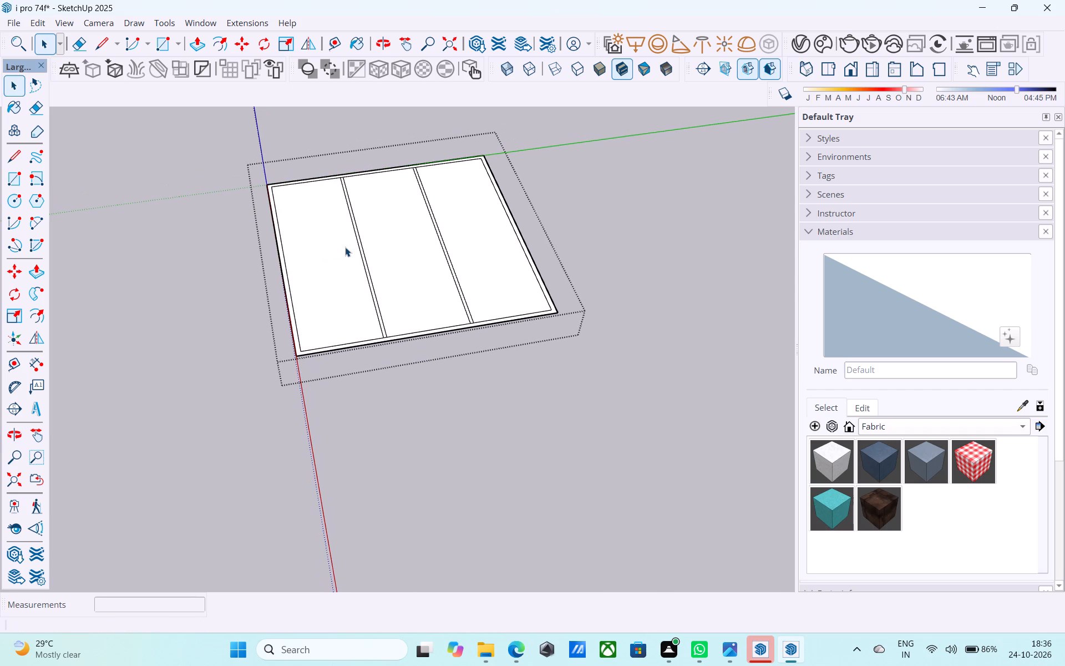
scroll(390, 329, "up", 3)
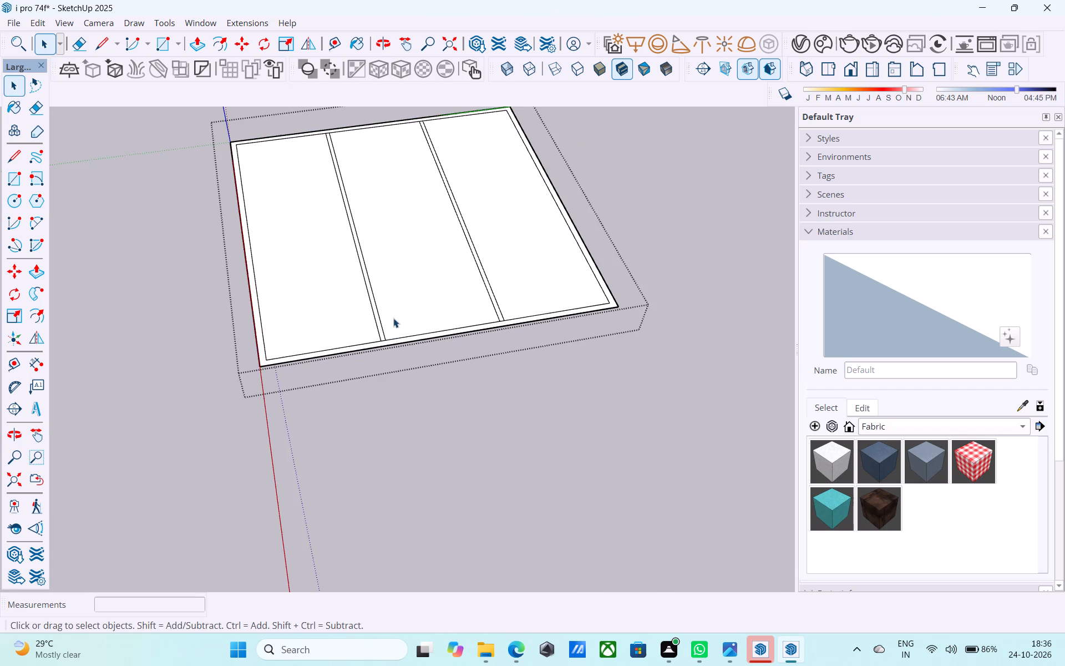
scroll(394, 315, "down", 5)
middle_click_drag(394, 317, 483, 290)
scroll(410, 333, "up", 8)
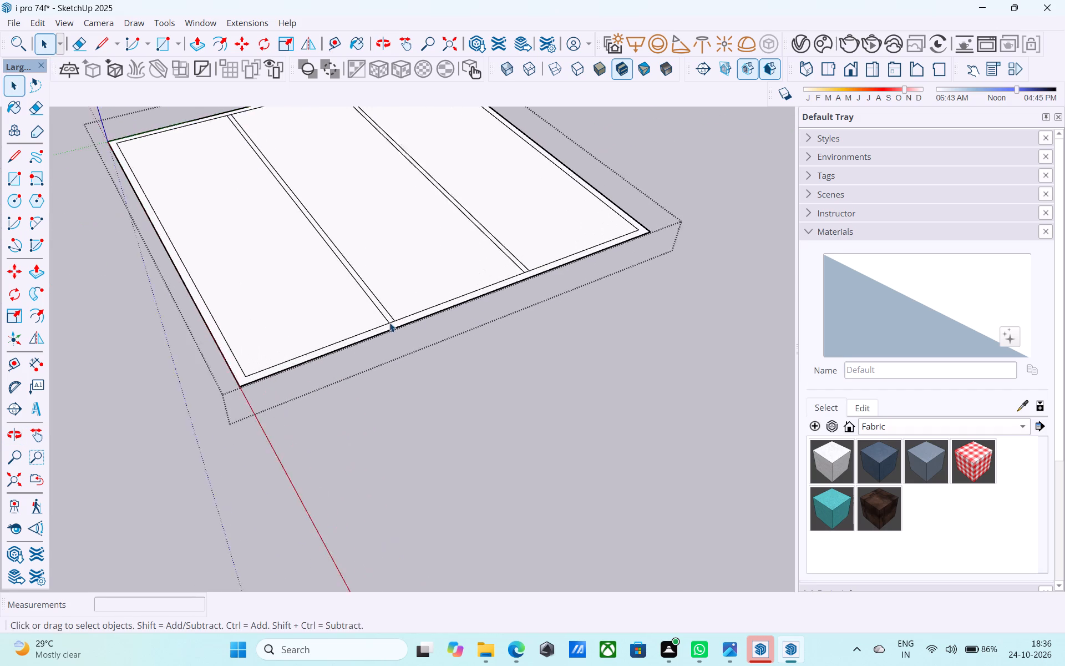
scroll(389, 322, "up", 4)
scroll(375, 326, "down", 6)
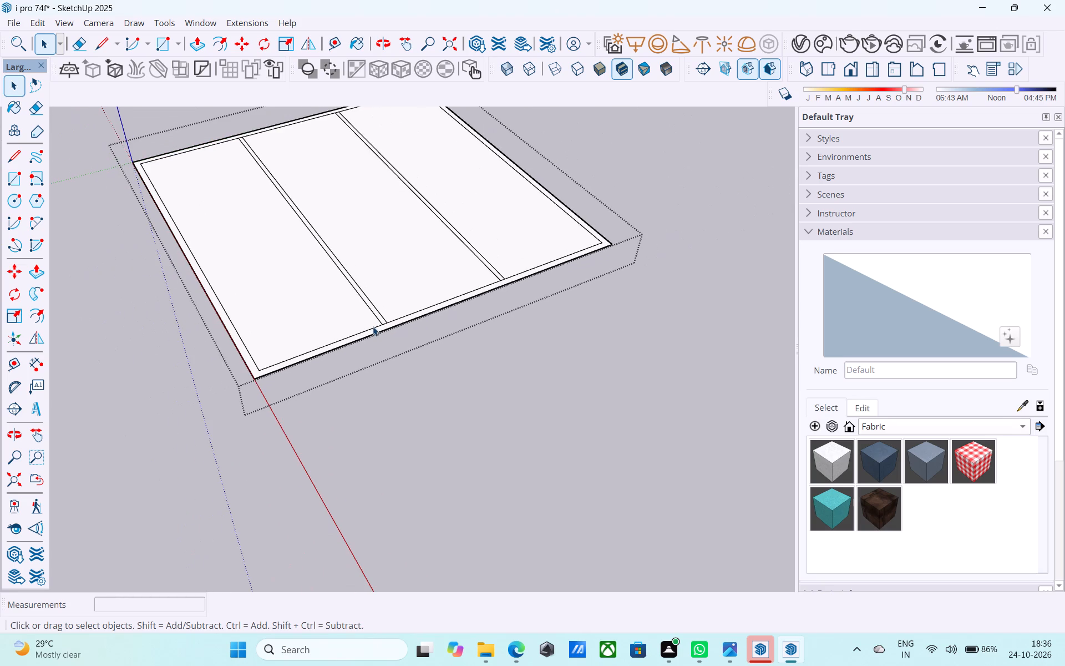
scroll(386, 311, "up", 9)
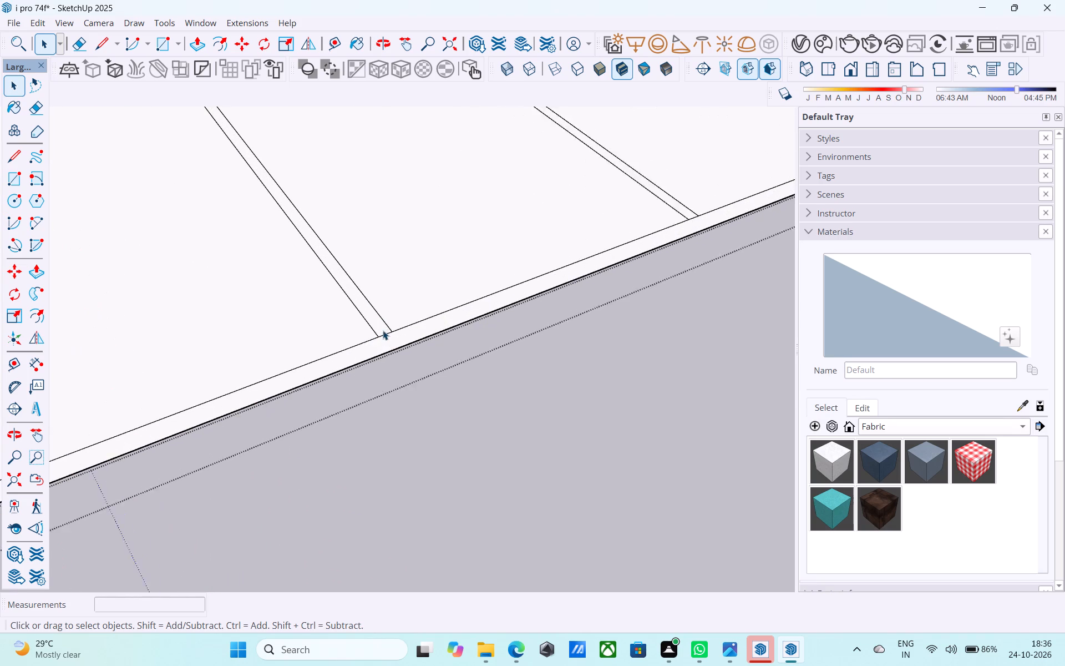
scroll(383, 330, "up", 2)
key("e")
left_click(386, 332)
scroll(342, 327, "down", 11)
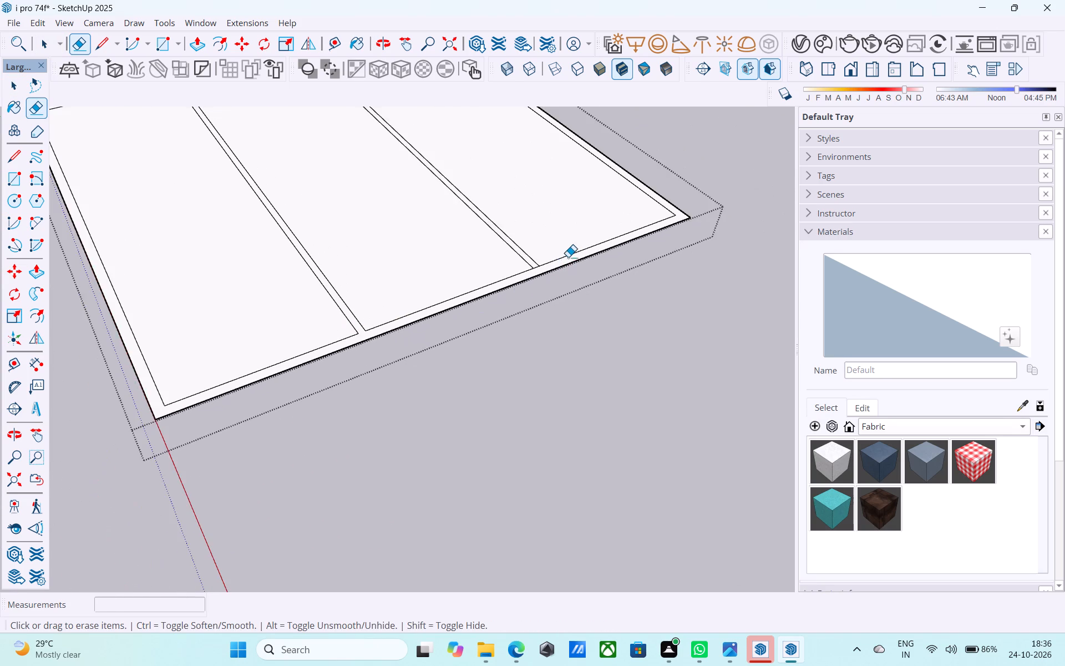
scroll(571, 257, "up", 15)
left_click(541, 254)
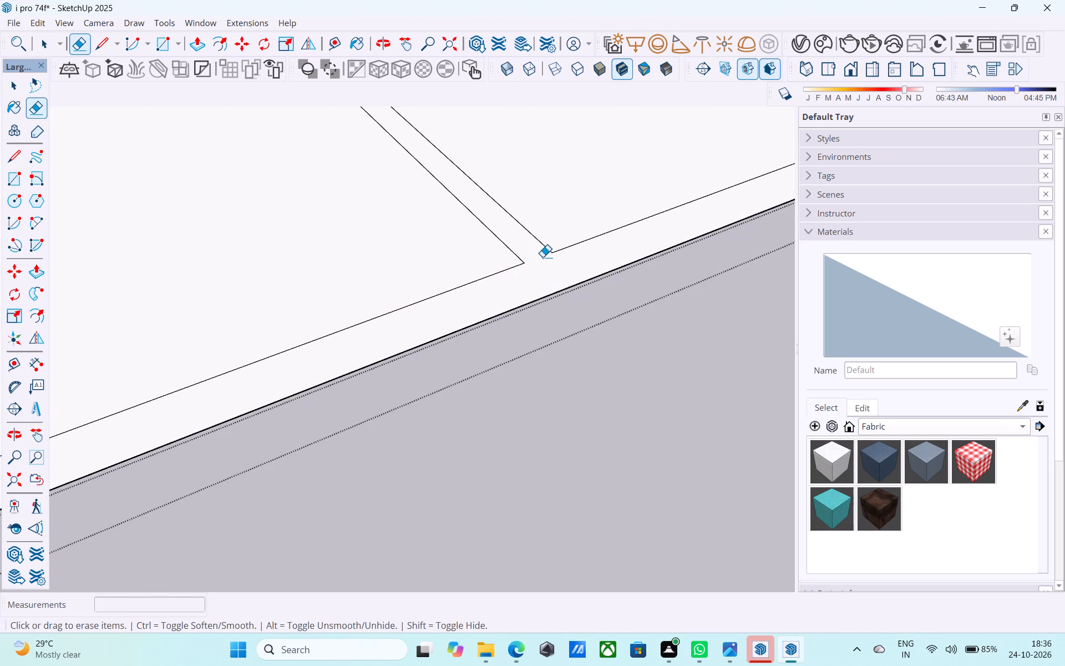
Copy the inner end-wall edge of the bay beside the red axis 12' into the bay, toward the origin.
scroll(542, 257, "down", 17)
scroll(542, 257, "down", 5)
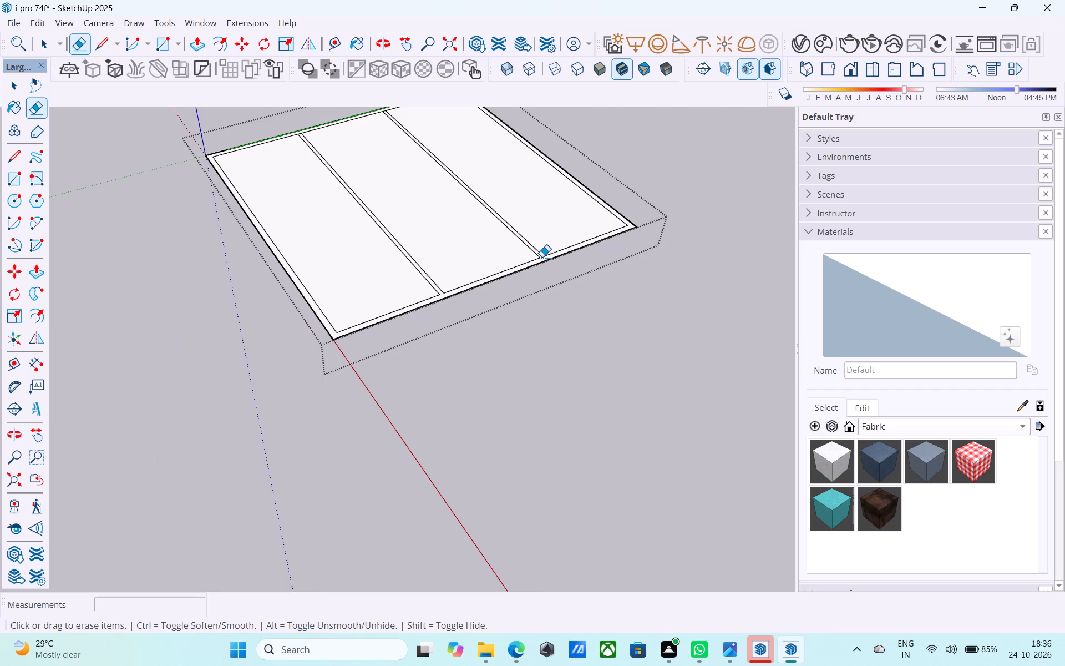
scroll(542, 257, "down", 7)
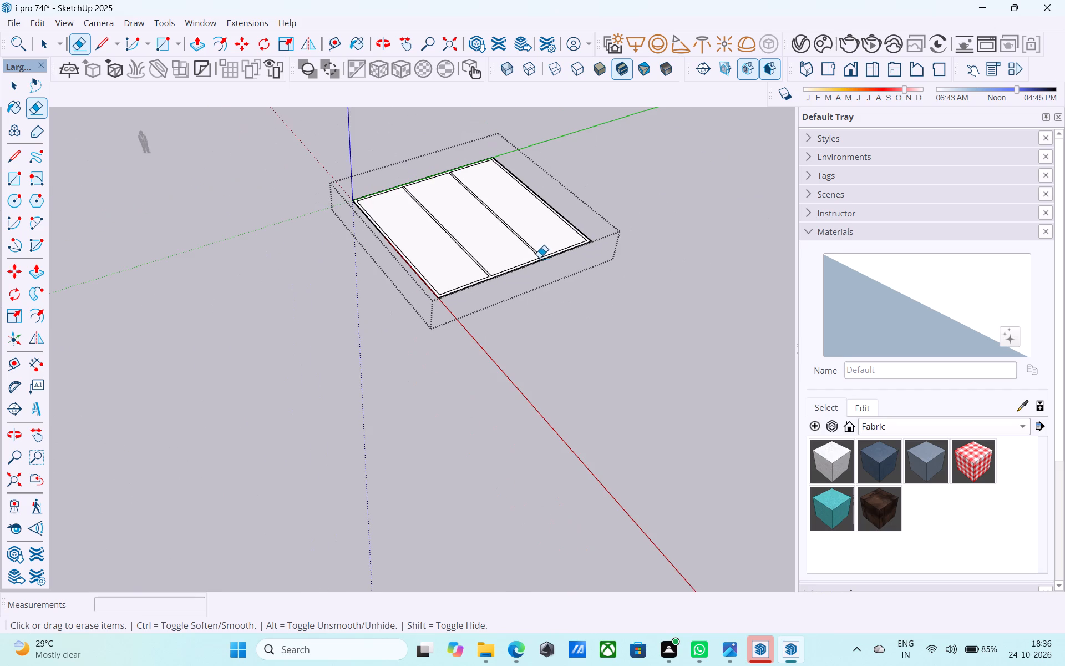
key("space")
scroll(421, 299, "up", 13)
left_click(470, 281)
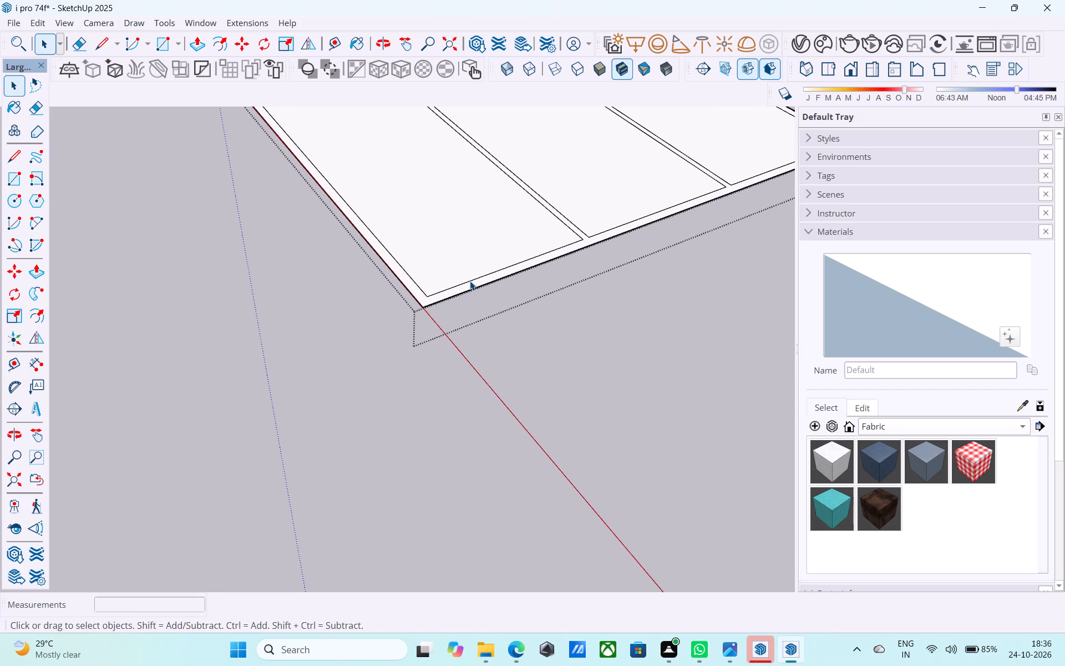
scroll(469, 280, "down", 6)
key("m")
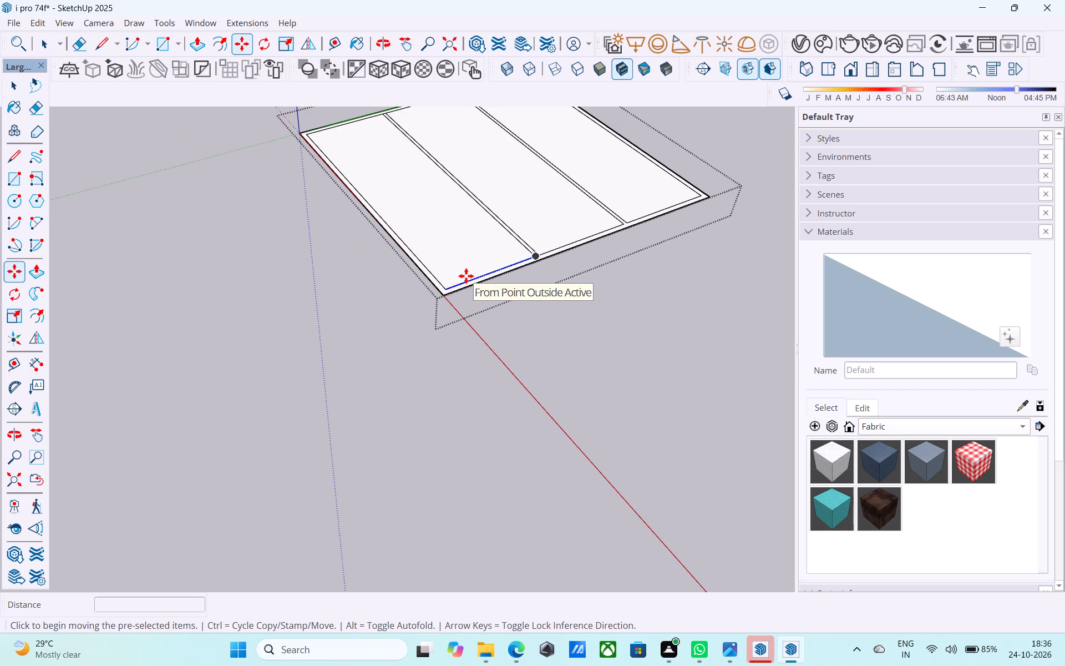
scroll(448, 283, "up", 4)
left_click(447, 287)
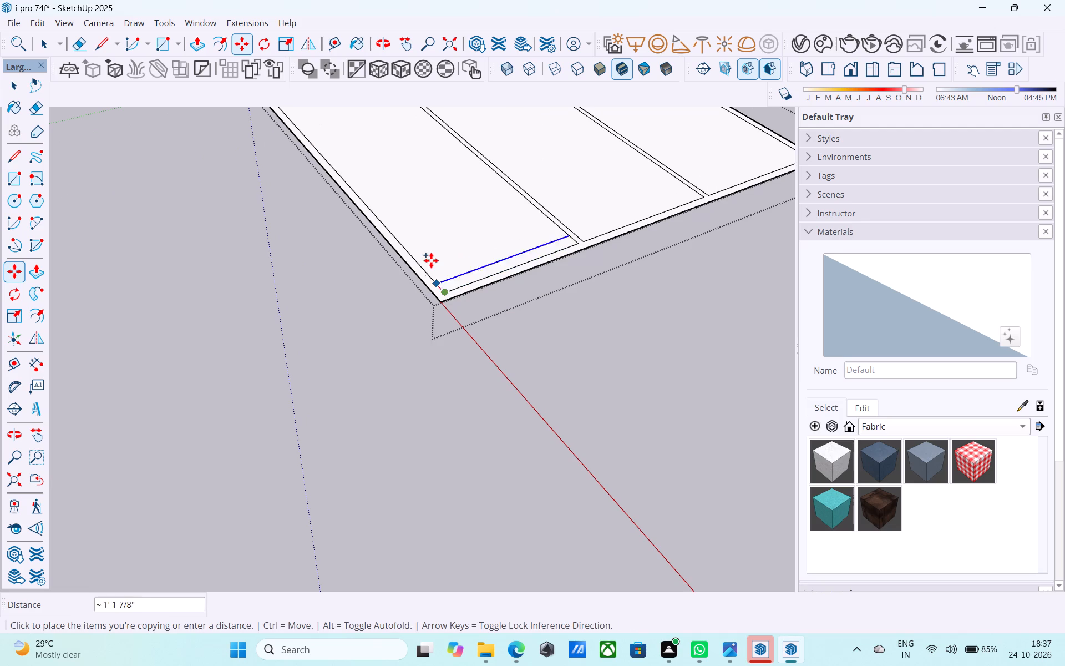
type("12'")
key("Return")
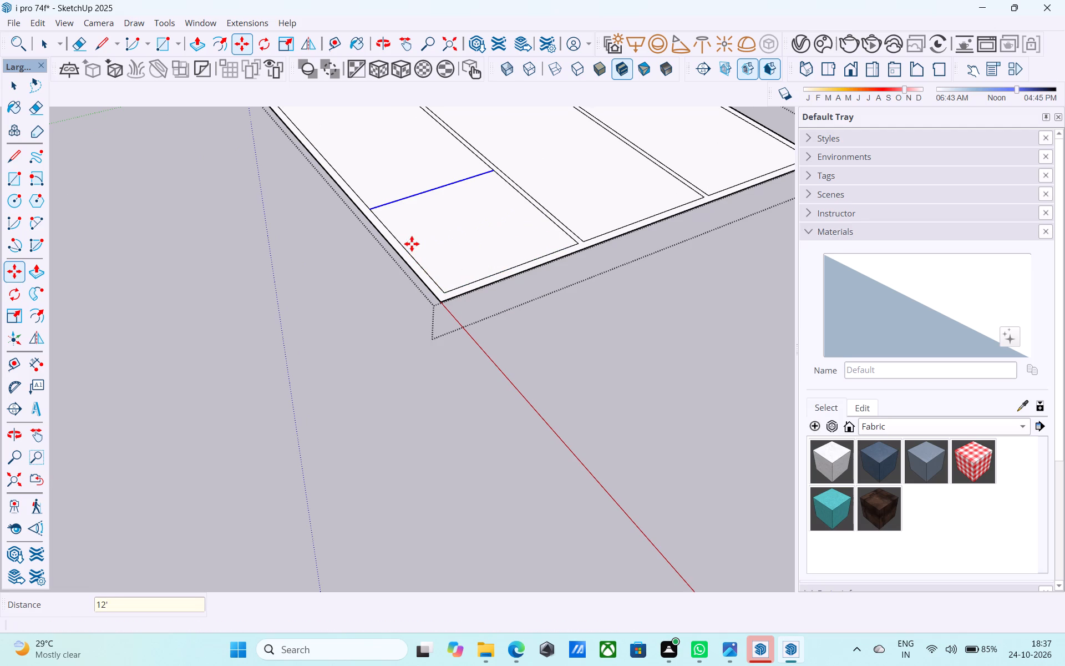
scroll(412, 244, "down", 5)
middle_click_drag(410, 245, 469, 346, "shift")
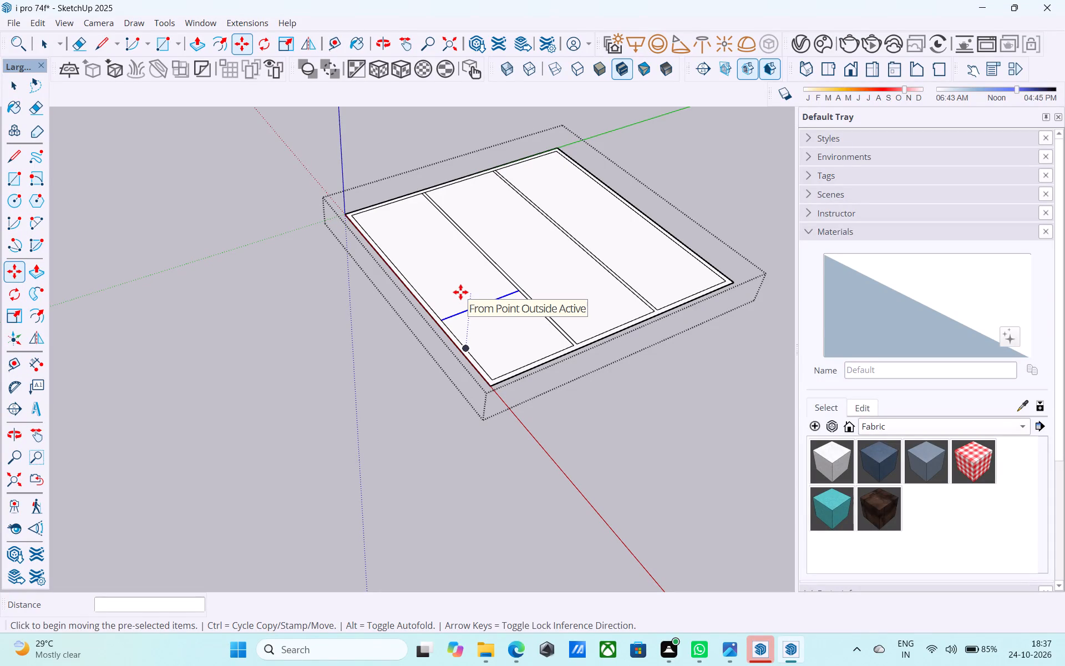
Copy the cross edge in the bay beside the red axis 6" toward the origin to form the first cross wall.
scroll(444, 251, "down", 5)
scroll(403, 299, "up", 6)
scroll(403, 297, "down", 2)
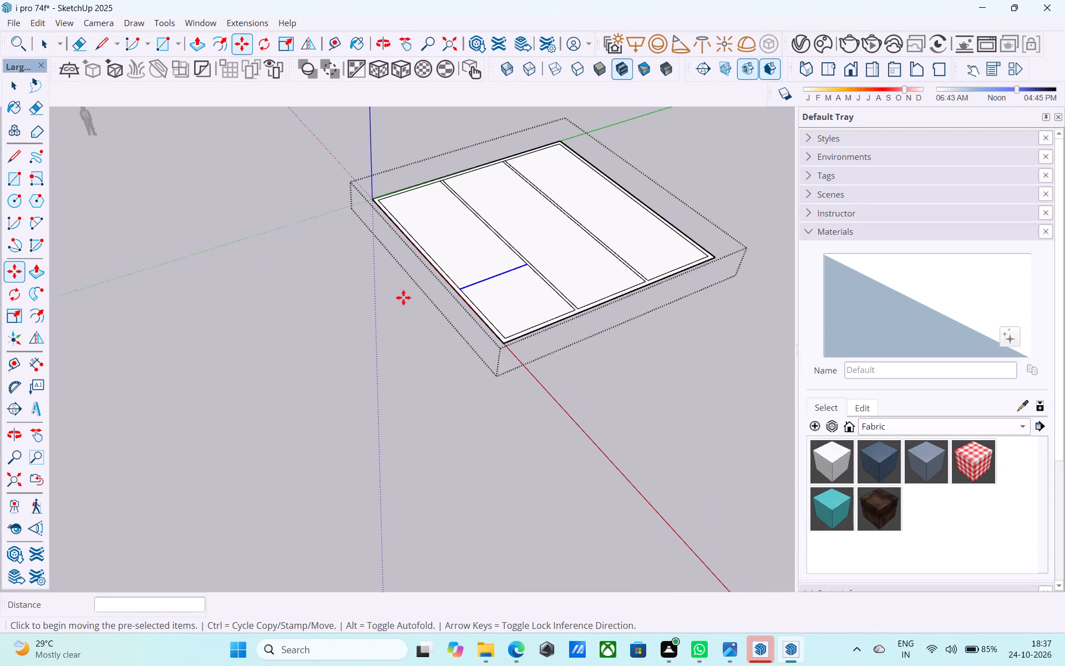
scroll(403, 297, "down", 1)
scroll(403, 297, "up", 4)
scroll(486, 284, "up", 9)
left_click(465, 286)
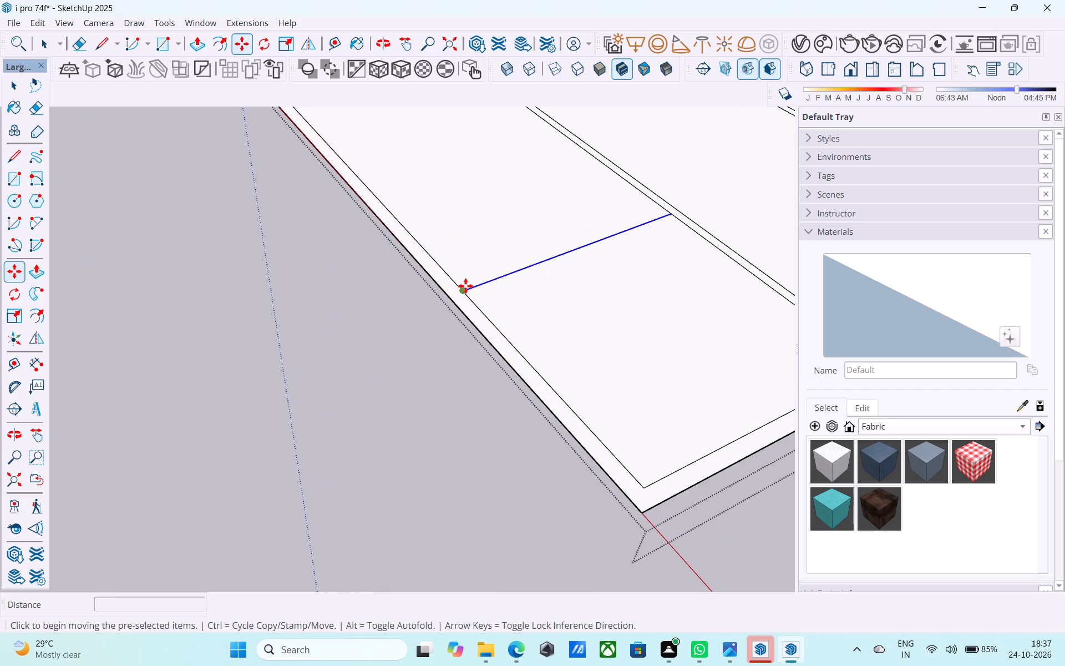
type("6\"")
key("Return")
key("space")
Copy the first cross wall's origin-side edge 12' along the bay toward the origin.
scroll(458, 282, "up", 6)
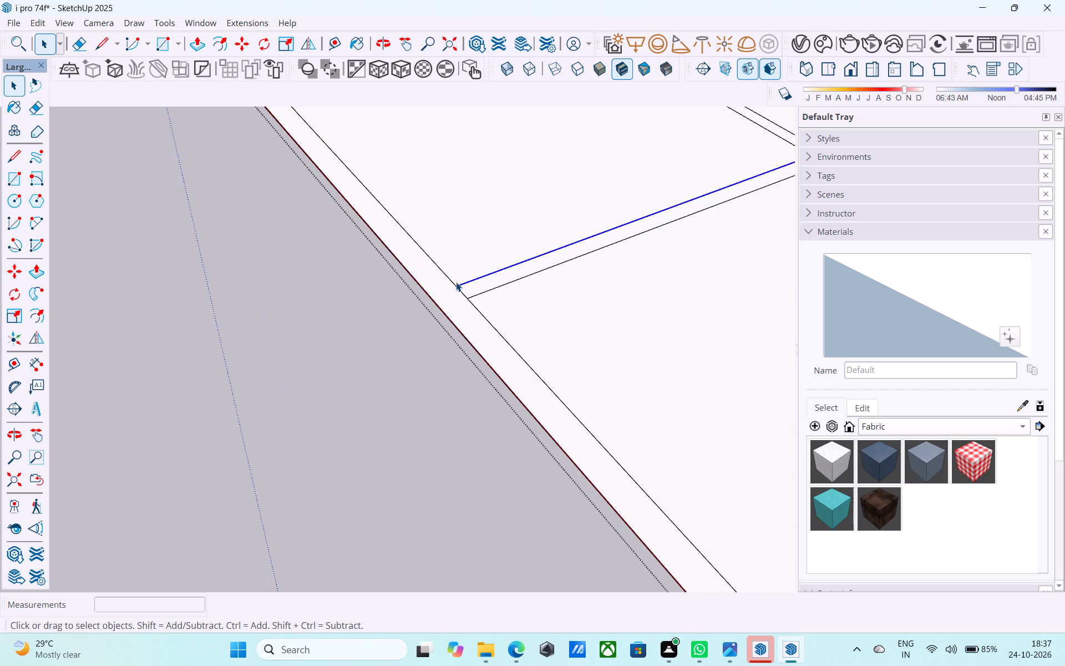
key("m")
left_click(452, 281)
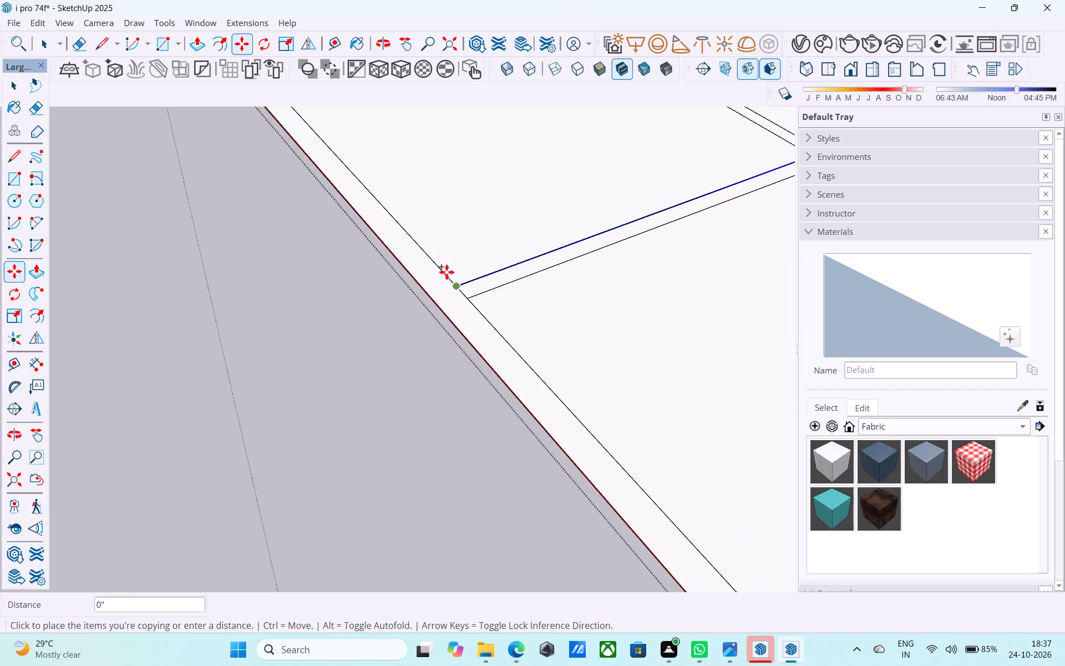
type("14'")
key("Return")
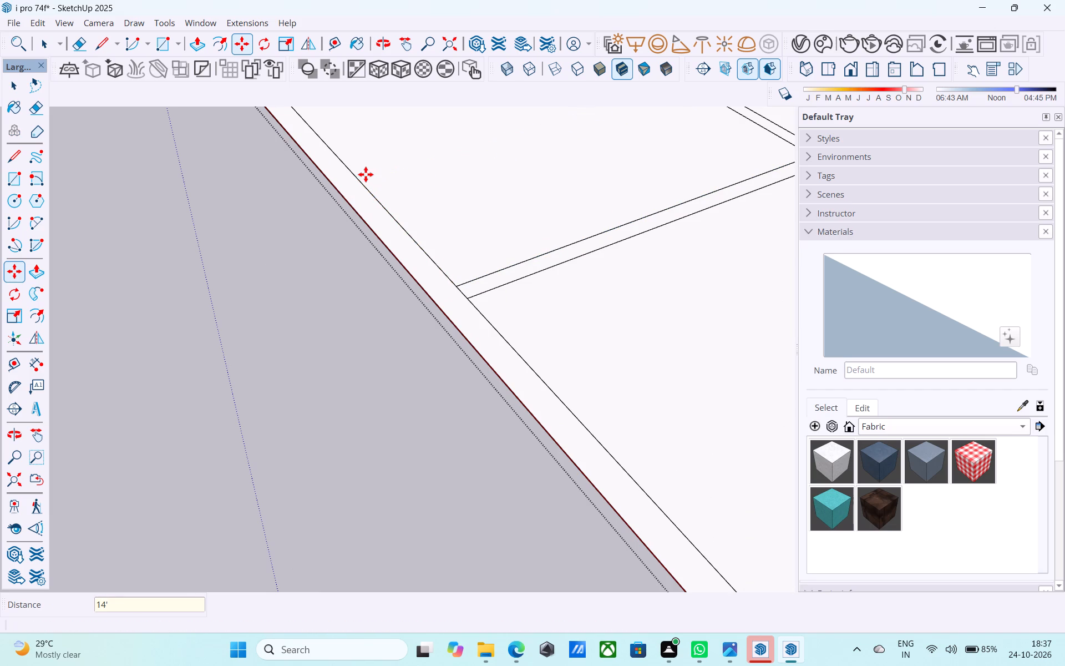
scroll(367, 142, "down", 6)
scroll(389, 199, "down", 11)
middle_click_drag(396, 188, 414, 294)
scroll(414, 294, "up", 2)
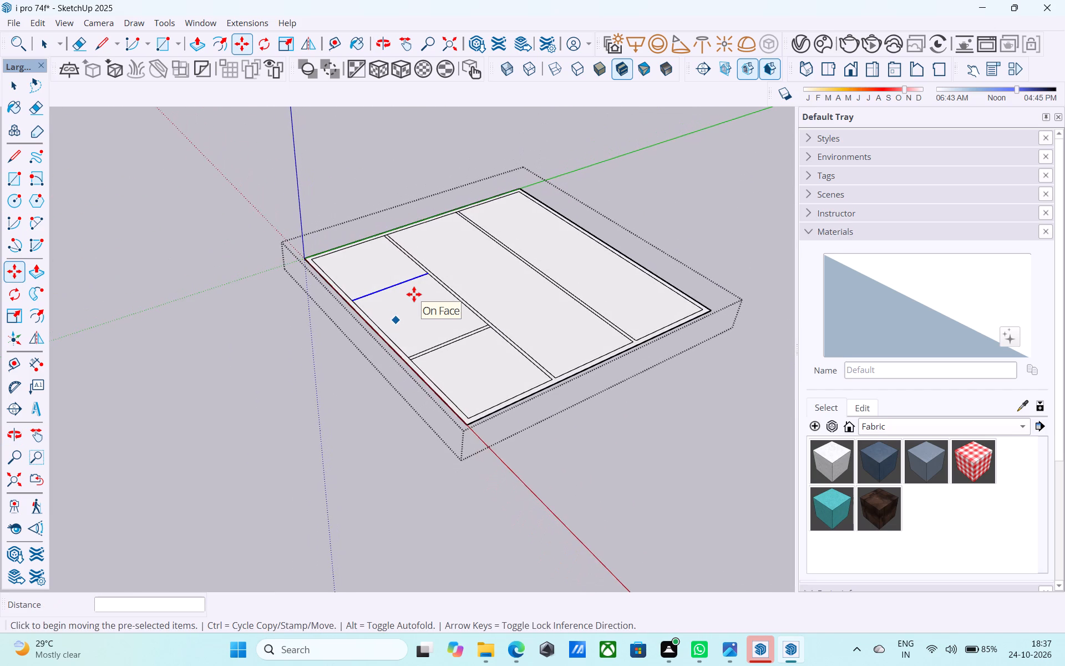
scroll(414, 294, "up", 4)
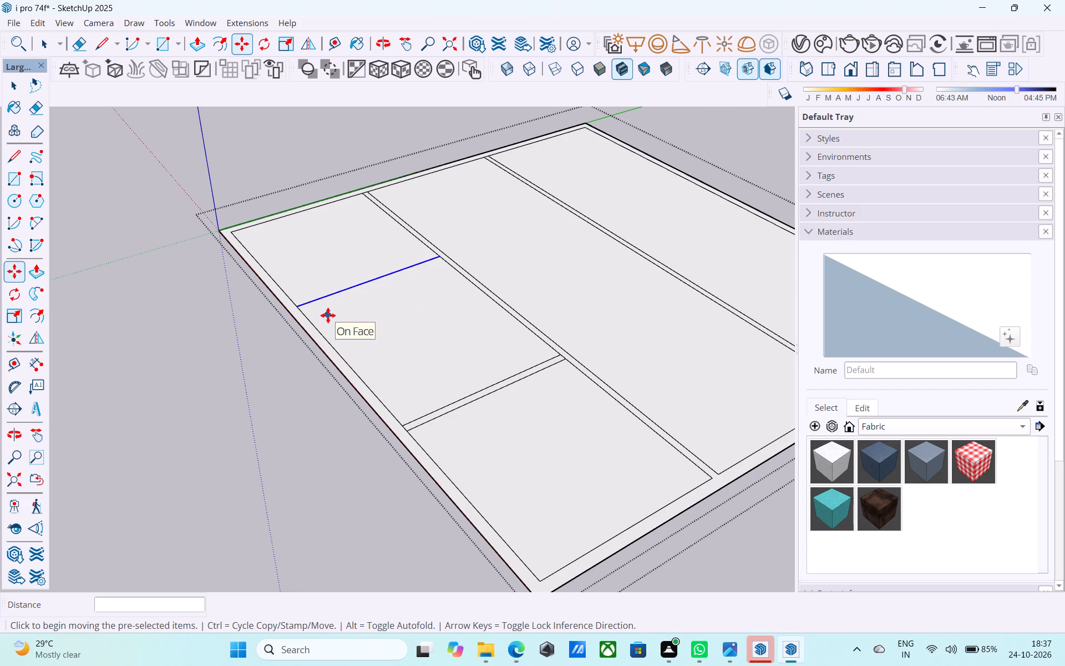
type("12'")
key("Return")
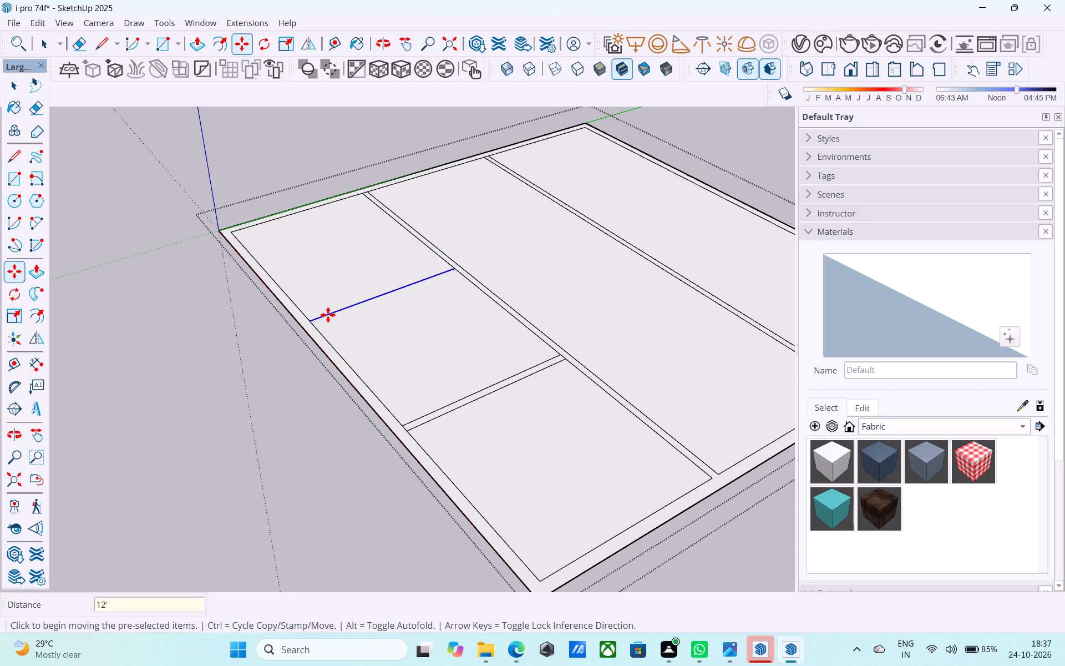
Copy the newest cross edge 9" toward the origin to form the second cross wall in the bay beside the red axis.
scroll(286, 288, "up", 5)
scroll(291, 293, "down", 7)
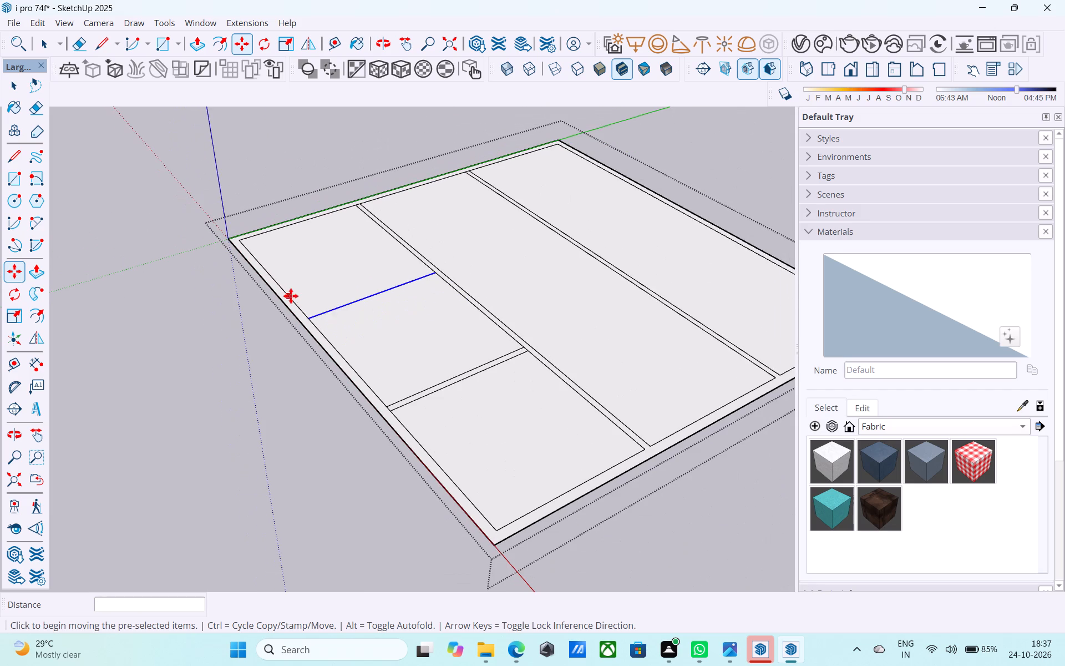
scroll(296, 286, "down", 4)
middle_click_drag(342, 309, 343, 315)
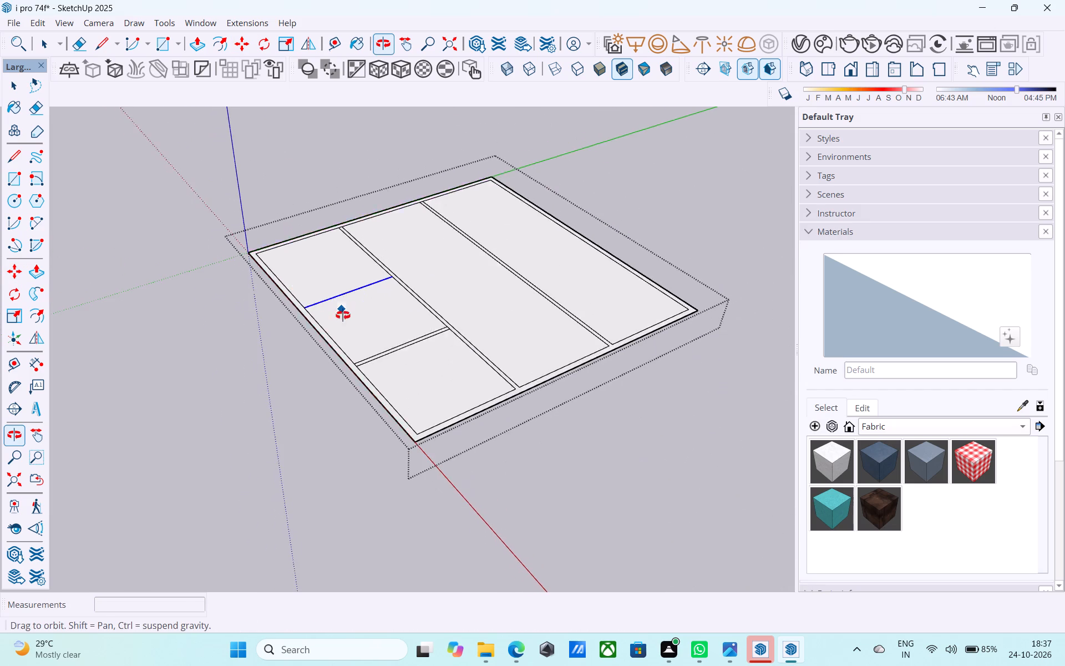
middle_click_drag(343, 315, 353, 379)
scroll(312, 328, "up", 2)
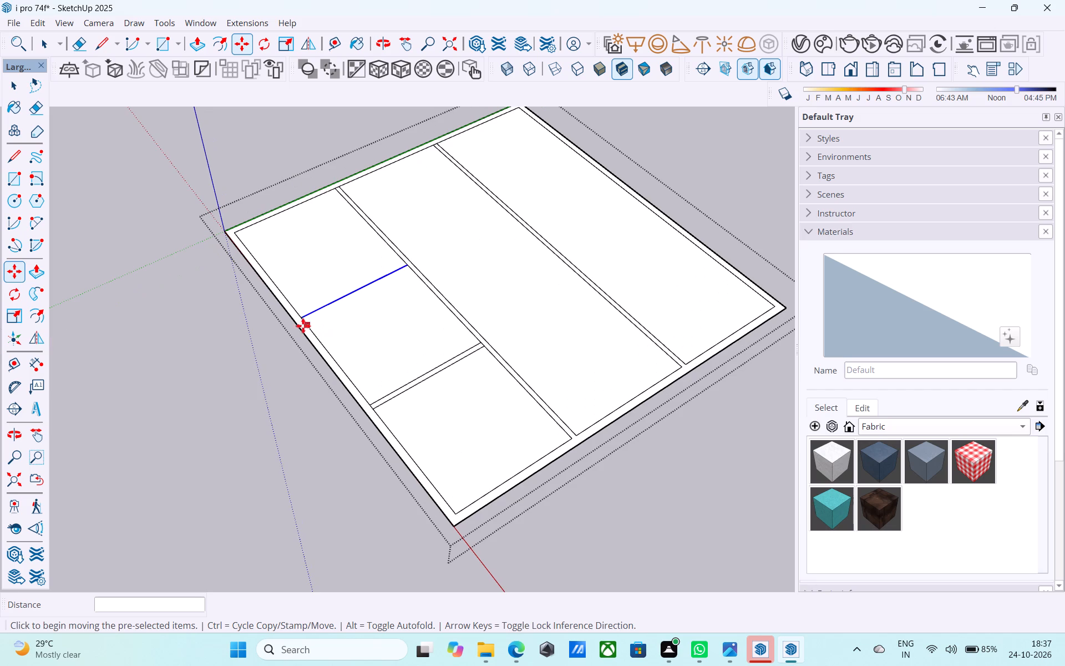
left_click(301, 320)
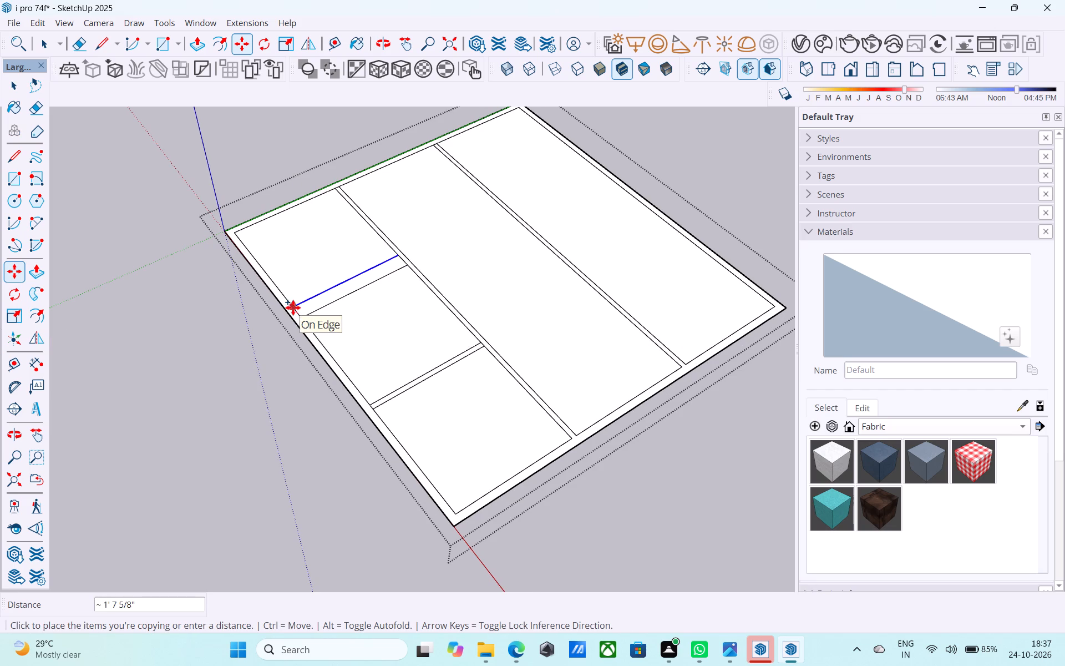
type("9'")
key("Return")
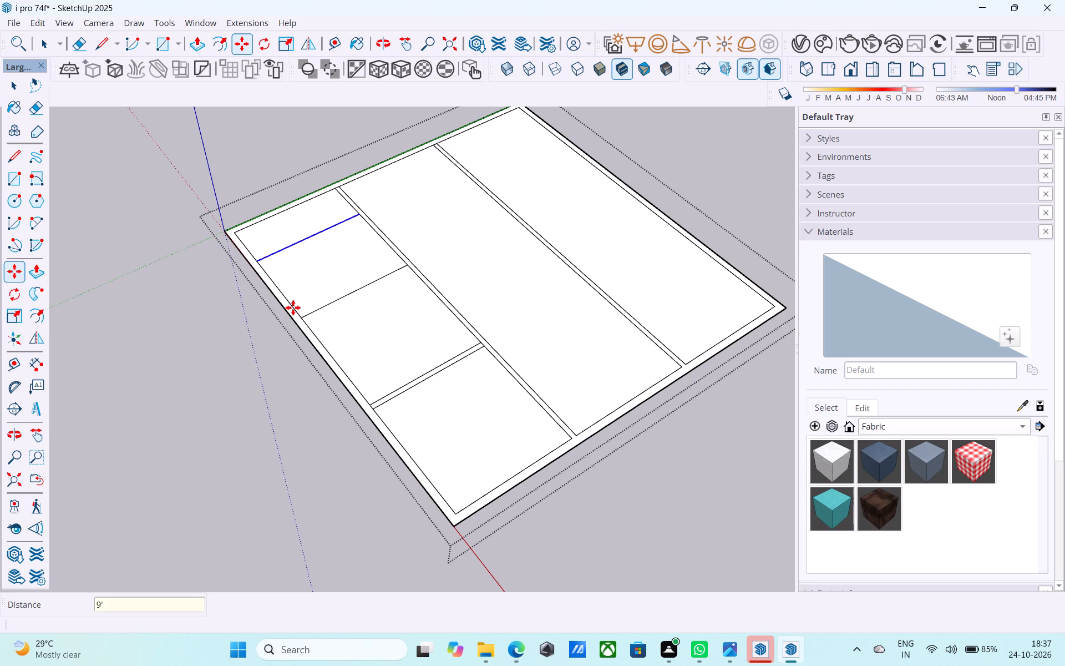
type("9\"")
key("Return")
key("space")
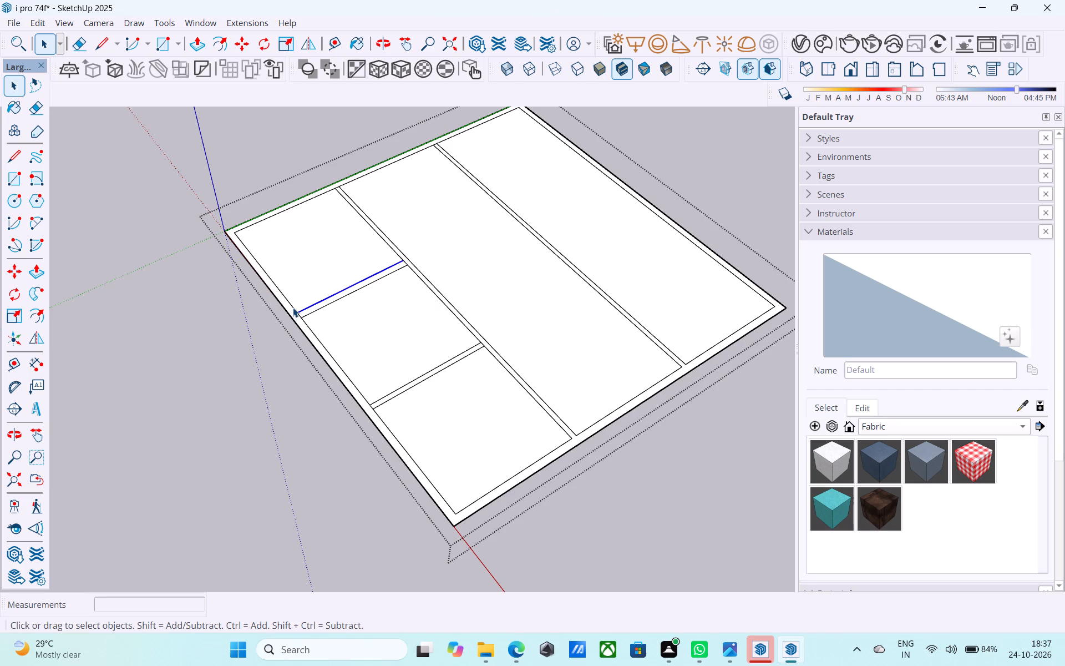
Examine the three-room layout of the bay beside the red axis from several angles.
scroll(293, 307, "up", 2)
scroll(336, 296, "down", 1)
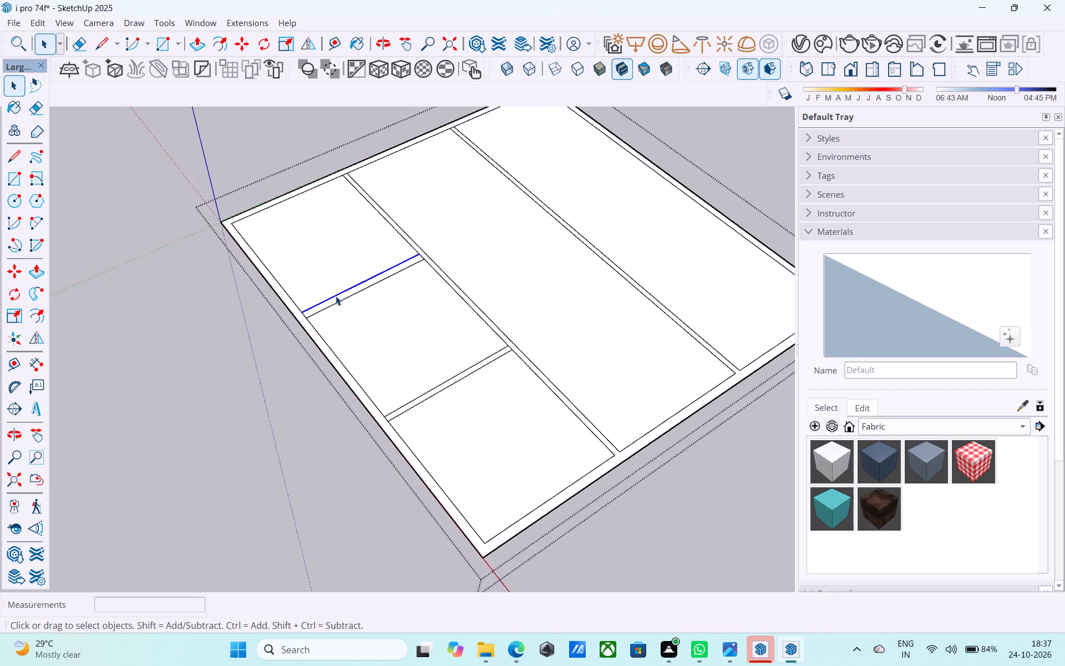
scroll(336, 296, "down", 2)
scroll(393, 427, "down", 3)
middle_click_drag(386, 436, 361, 371)
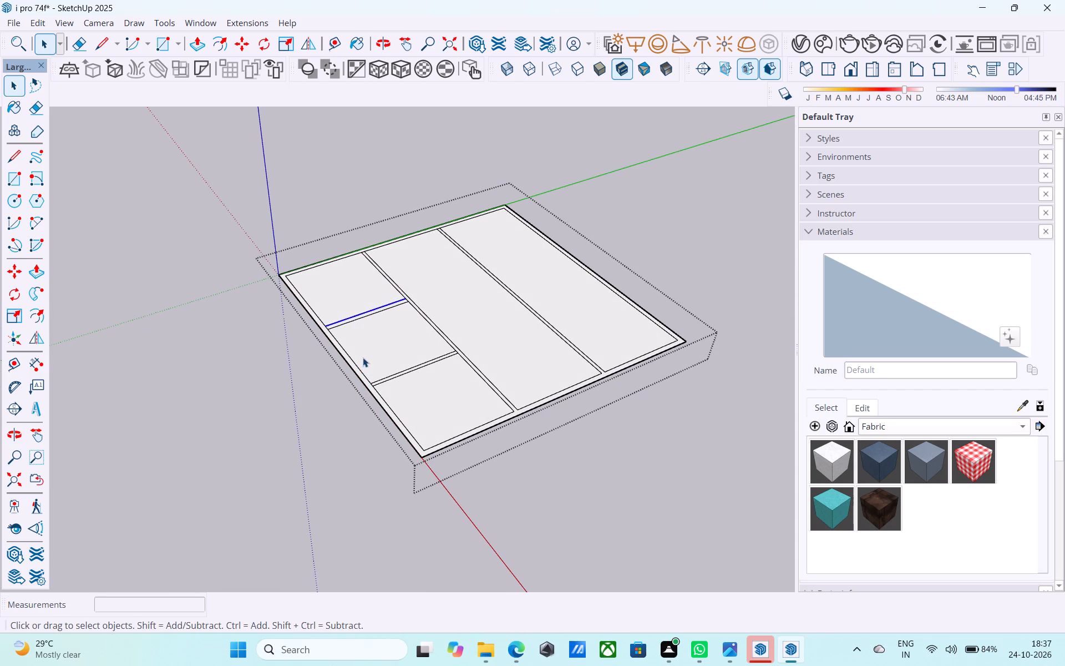
middle_click_drag(363, 357, 348, 346)
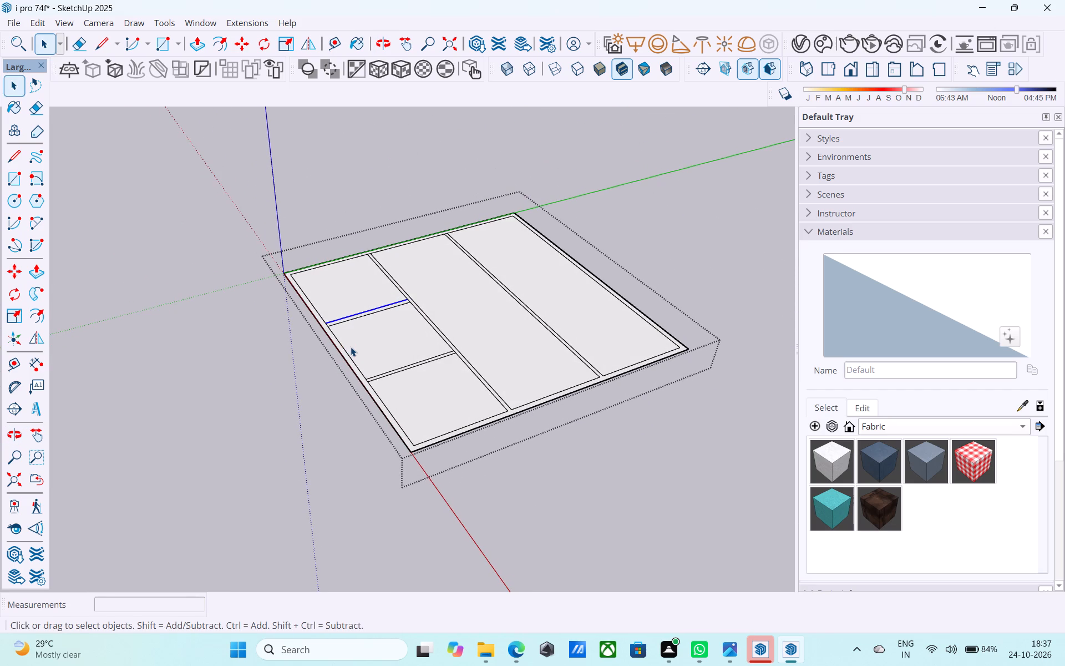
middle_click_drag(388, 391, 364, 361)
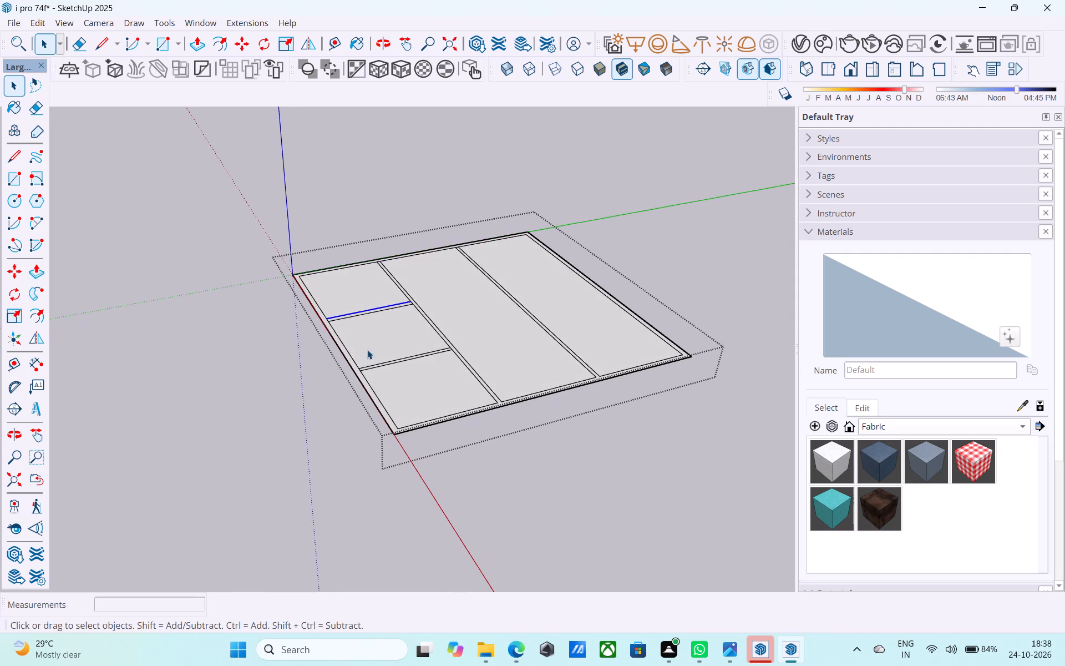
scroll(367, 350, "down", 4)
middle_click_drag(367, 350, 344, 366)
scroll(399, 416, "up", 4)
scroll(399, 414, "down", 4)
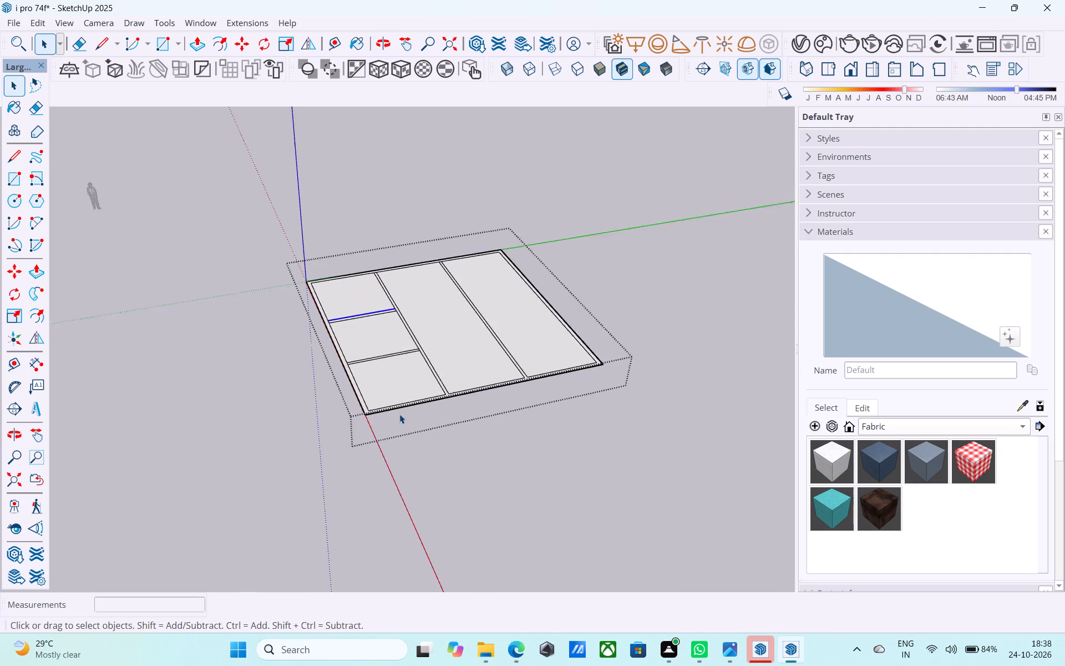
Copy the middle bay's inner edge at the outer wall farthest along the red axis 4' into the bay, toward the origin.
middle_click_drag(399, 414, 415, 476)
scroll(420, 455, "up", 9)
scroll(479, 417, "down", 5)
middle_click_drag(475, 415, 428, 452)
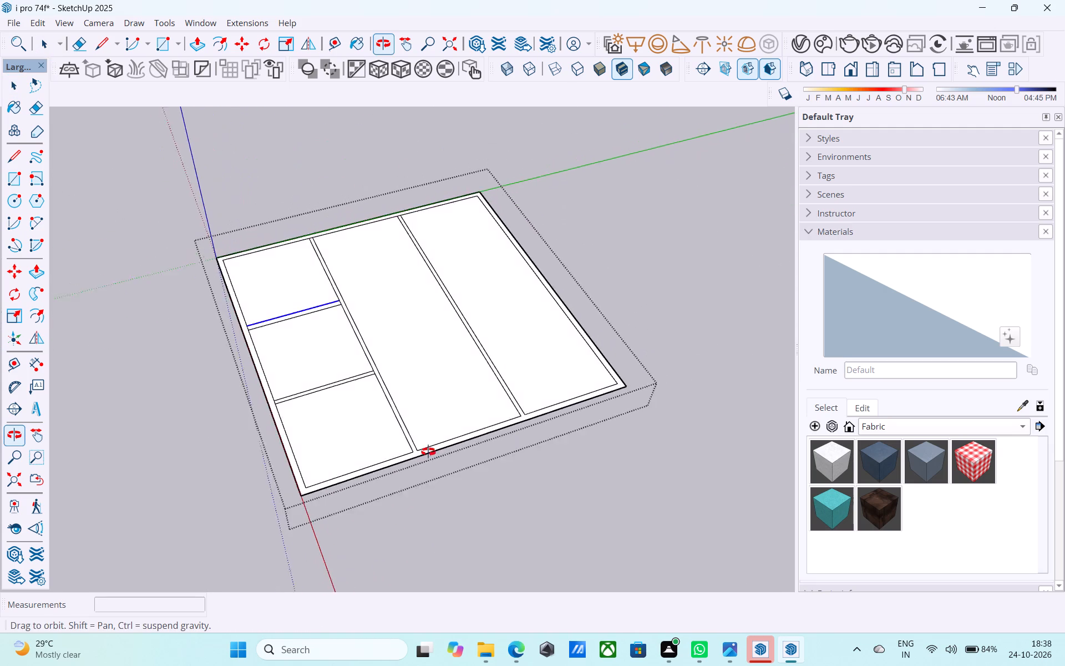
middle_click_drag(428, 452, 450, 467)
scroll(441, 459, "up", 5)
left_click(433, 451)
key("m")
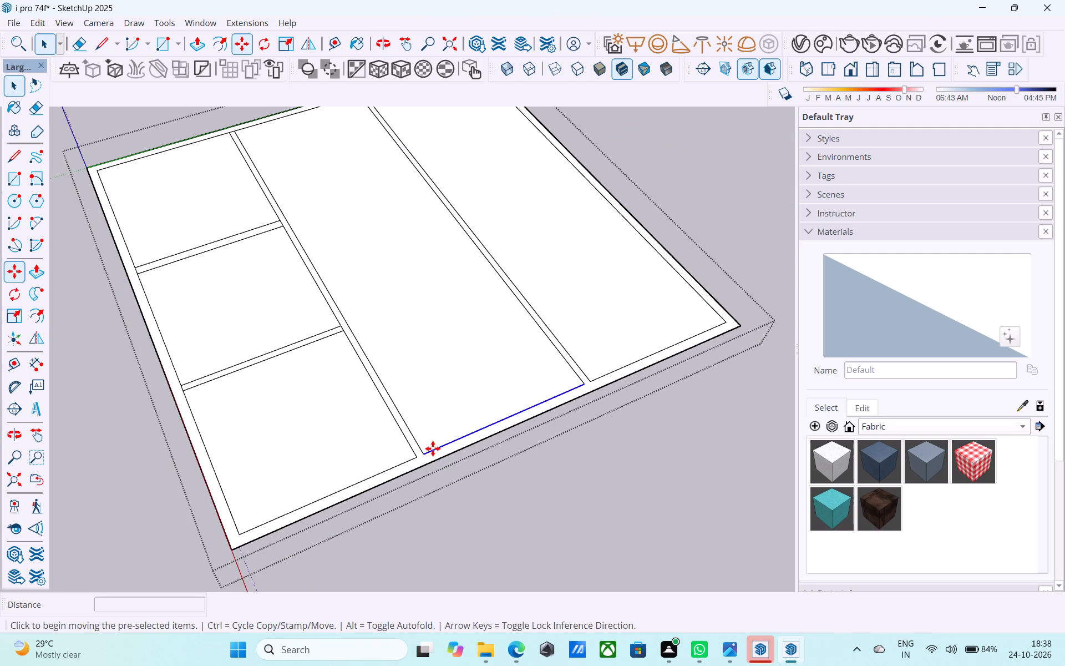
left_click(423, 450)
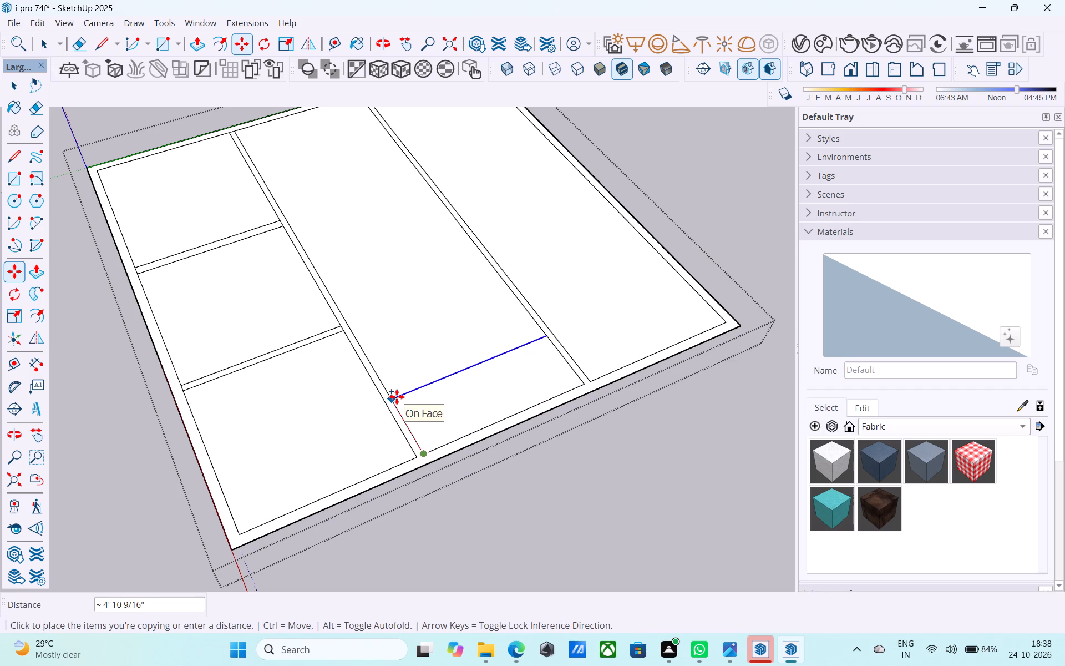
type("4'")
key("Return")
Copy the middle bay's cross edge 6" back toward the nearby outer wall to form a cross wall.
scroll(397, 407, "up", 5)
left_click(398, 408)
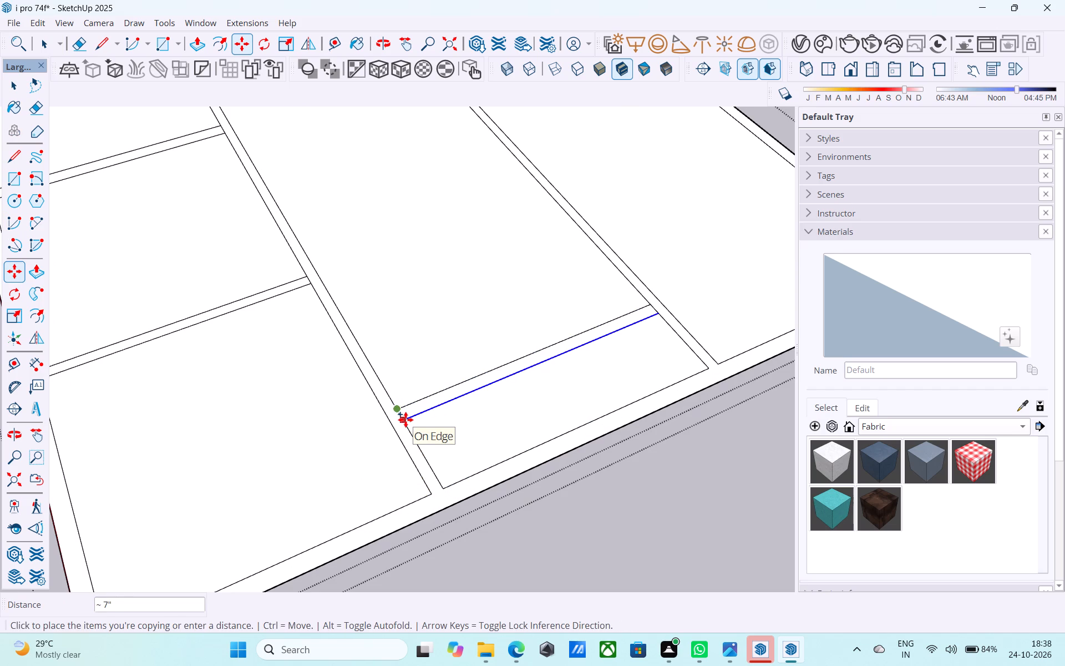
key("6")
key("apostrophe")
key("Return")
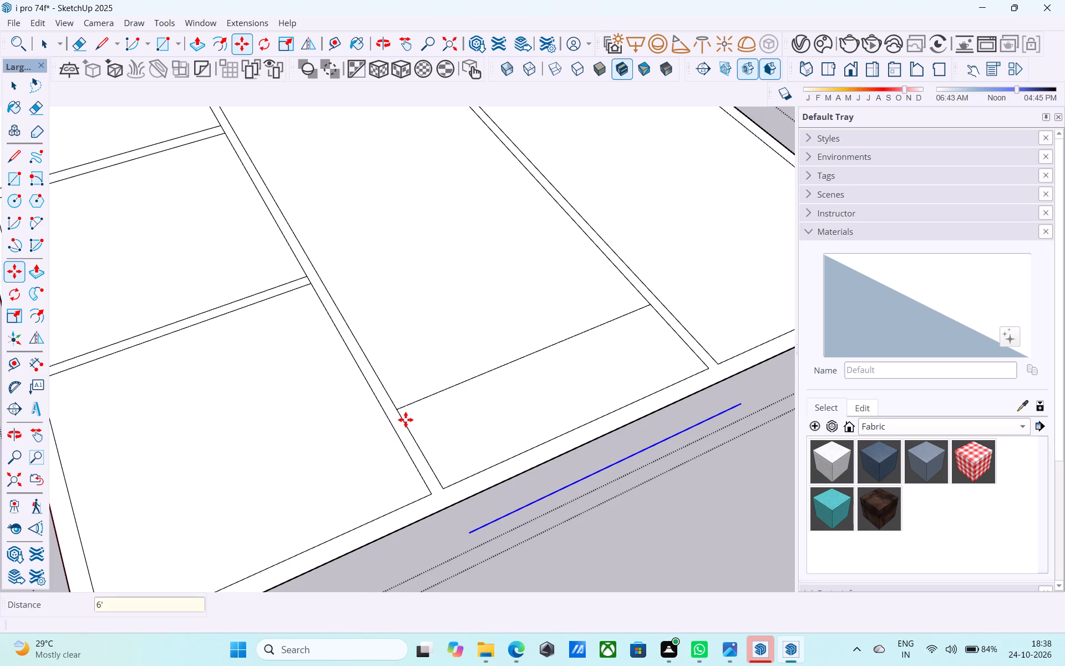
type("6\"")
key("Return")
key("space")
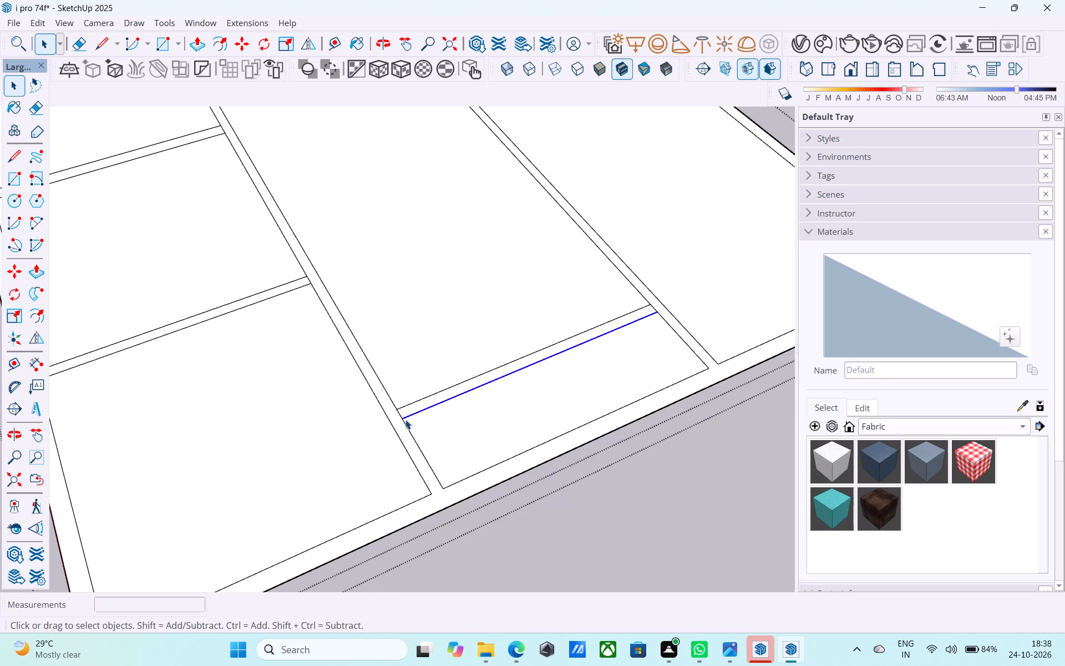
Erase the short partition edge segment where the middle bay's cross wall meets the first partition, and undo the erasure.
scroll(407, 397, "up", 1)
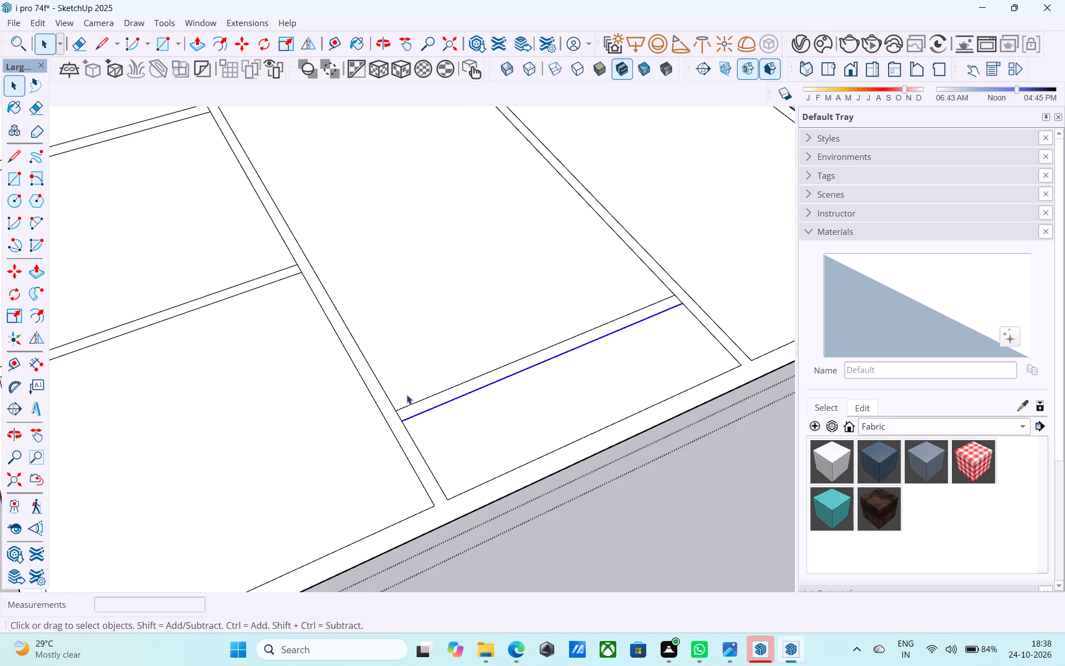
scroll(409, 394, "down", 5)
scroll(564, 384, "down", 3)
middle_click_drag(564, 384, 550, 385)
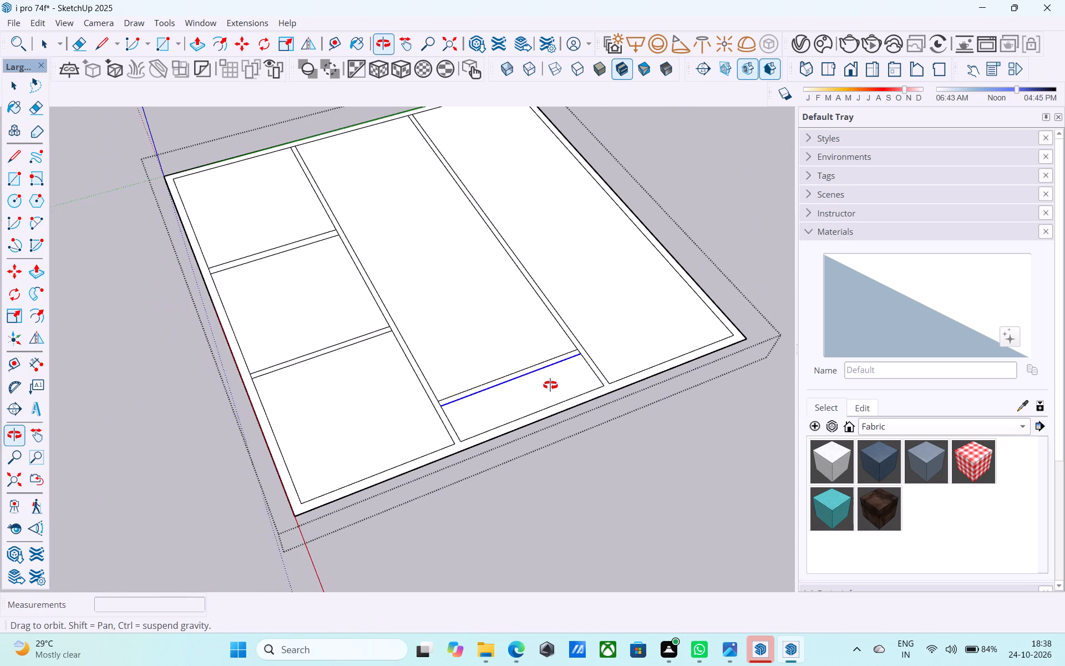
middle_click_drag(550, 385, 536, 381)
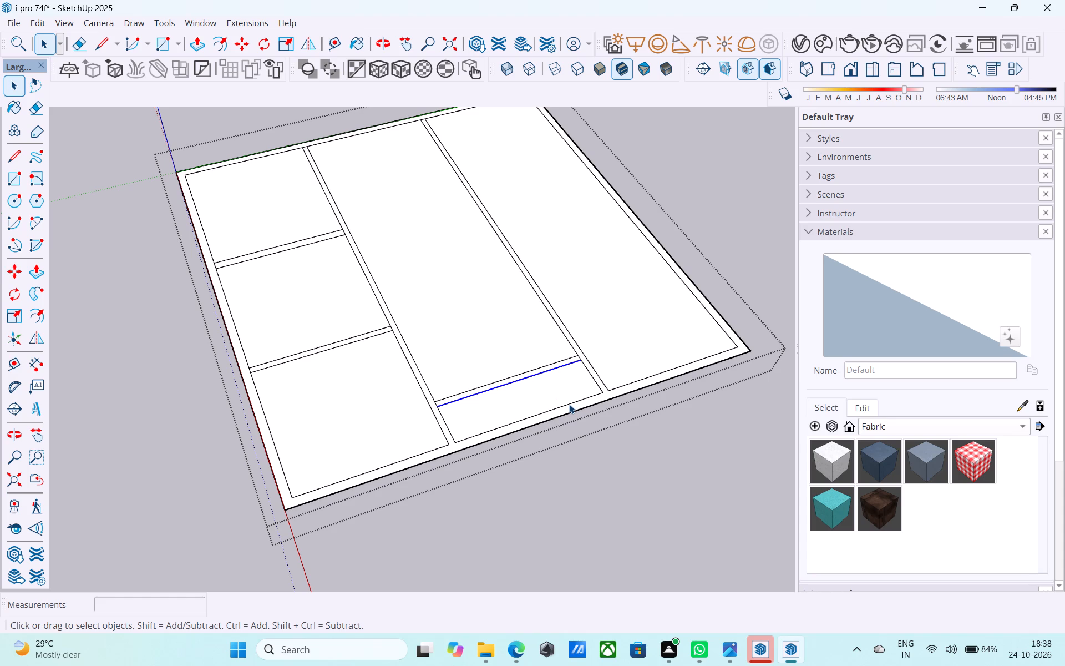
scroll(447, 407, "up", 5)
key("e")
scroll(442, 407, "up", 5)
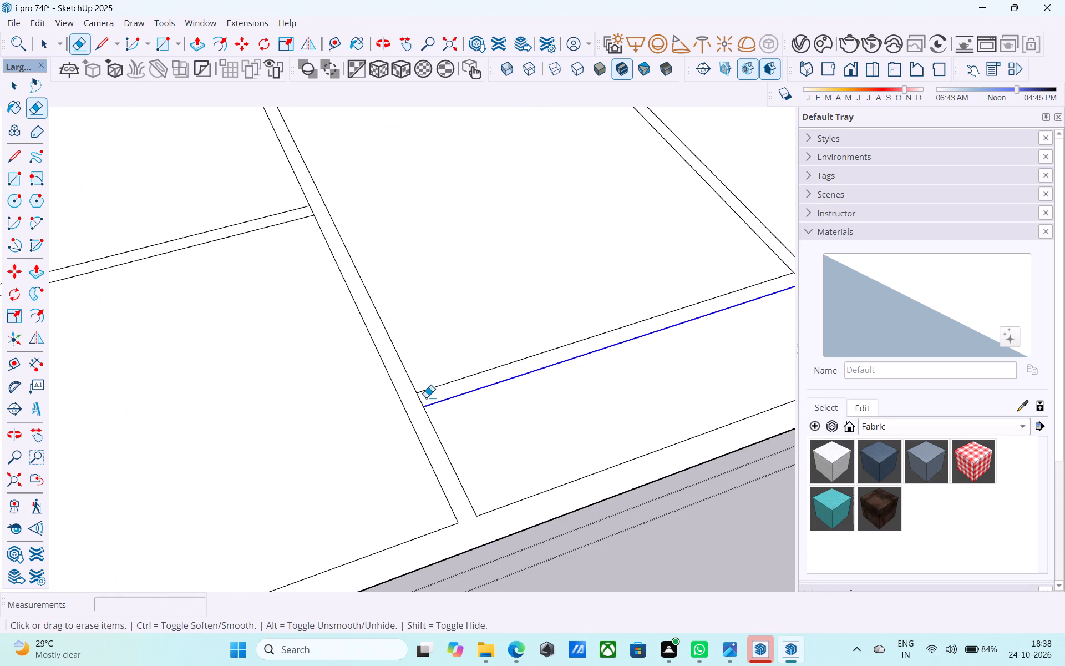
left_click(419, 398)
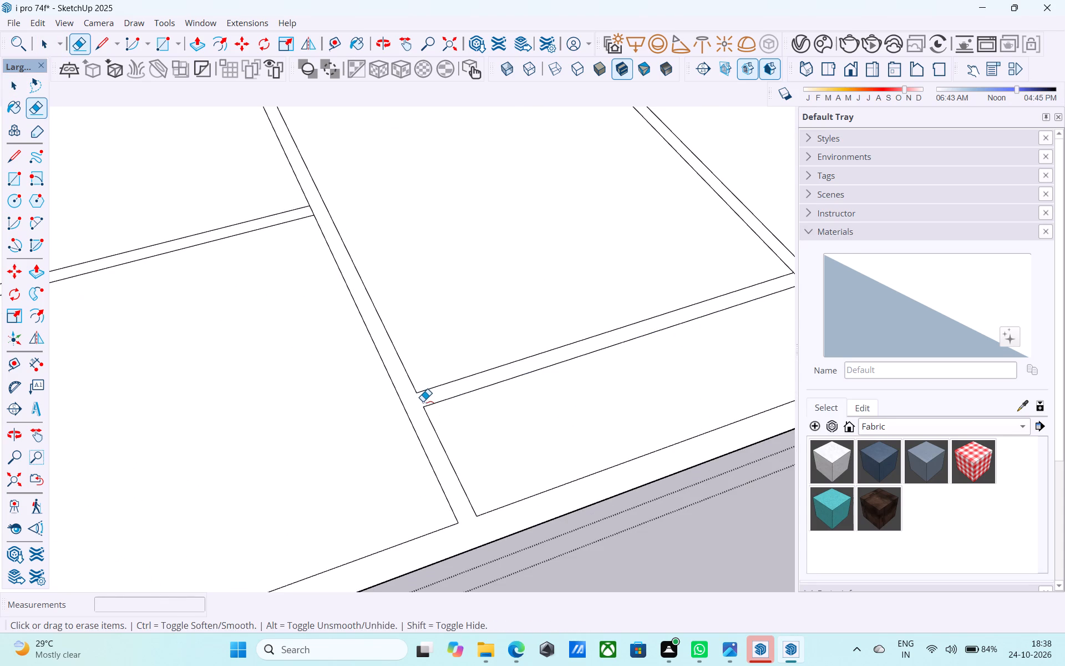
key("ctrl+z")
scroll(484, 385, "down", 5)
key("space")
Close the floor plan group and return to the top-level model.
scroll(502, 397, "down", 2)
scroll(504, 398, "up", 1)
scroll(504, 398, "down", 2)
scroll(504, 398, "up", 1)
scroll(504, 398, "down", 8)
scroll(356, 365, "down", 11)
scroll(399, 407, "down", 3)
middle_click_drag(463, 457, 420, 402, "shift")
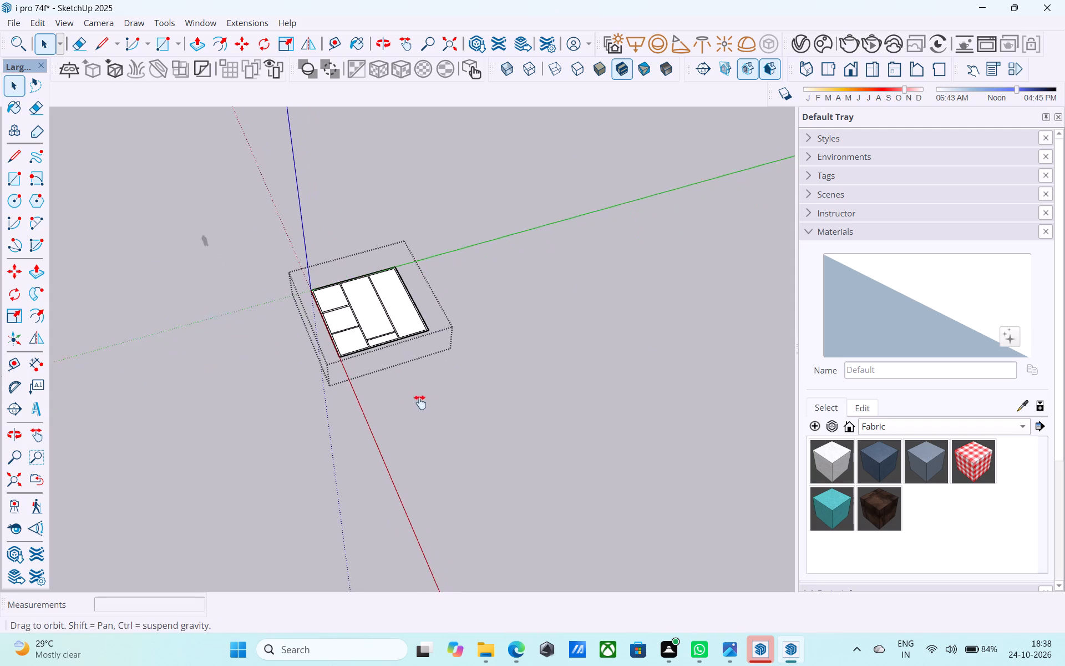
middle_click_drag(420, 402, 420, 402, "shift")
left_click(423, 402)
Copy the floor plan group along the red axis, placing the copy about 49' from the original.
middle_click_drag(466, 399, 448, 435)
scroll(313, 306, "up", 2)
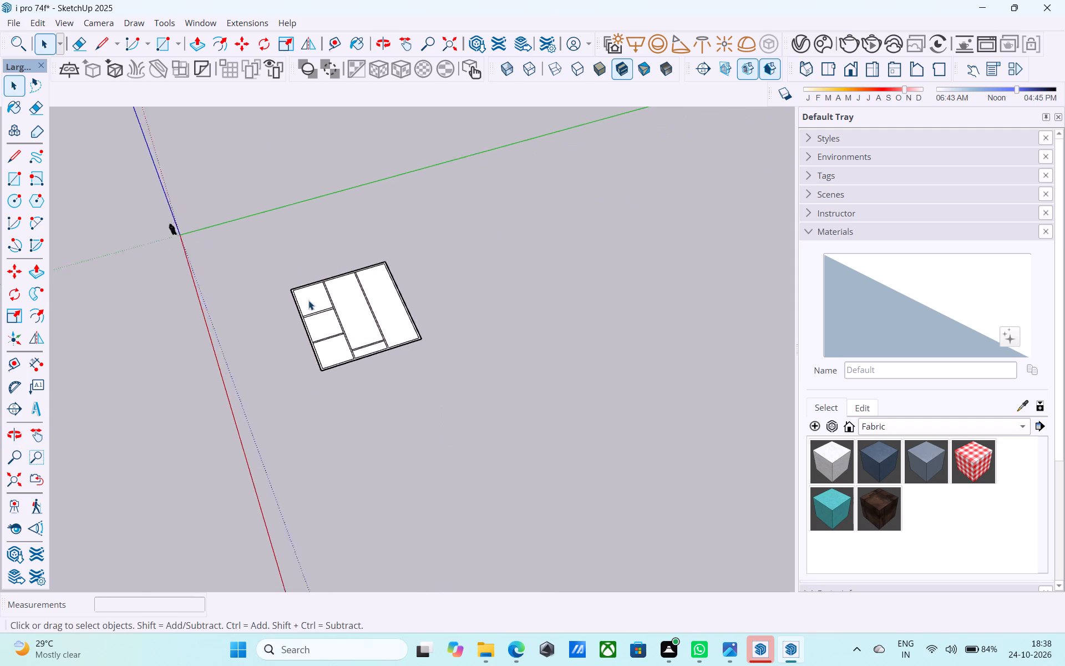
scroll(308, 300, "up", 14)
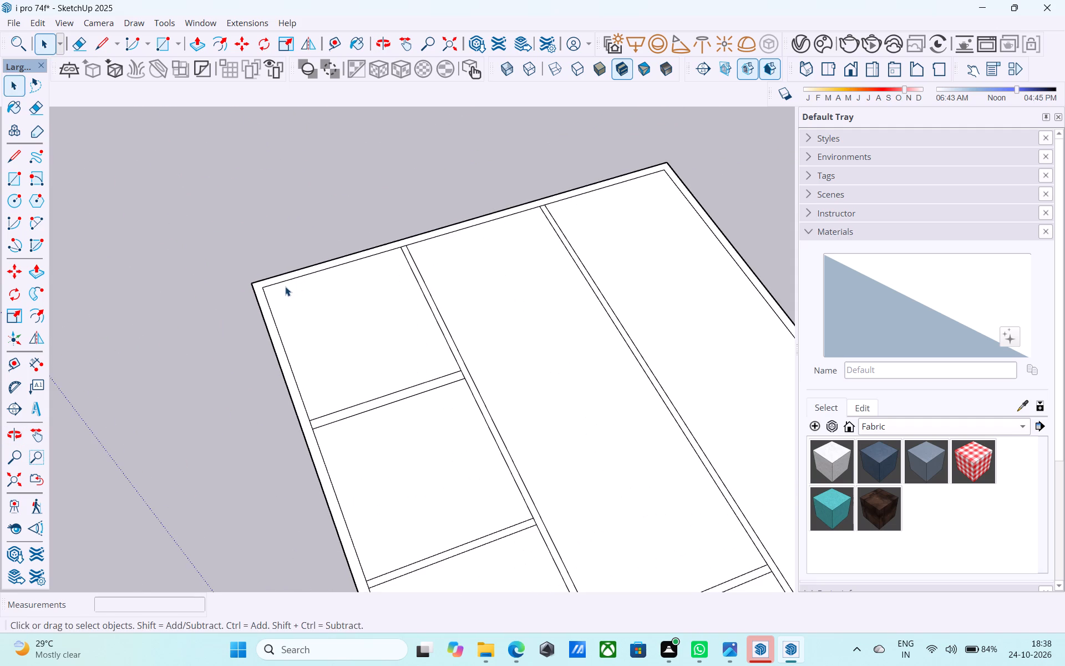
scroll(285, 286, "down", 9)
left_click(349, 326)
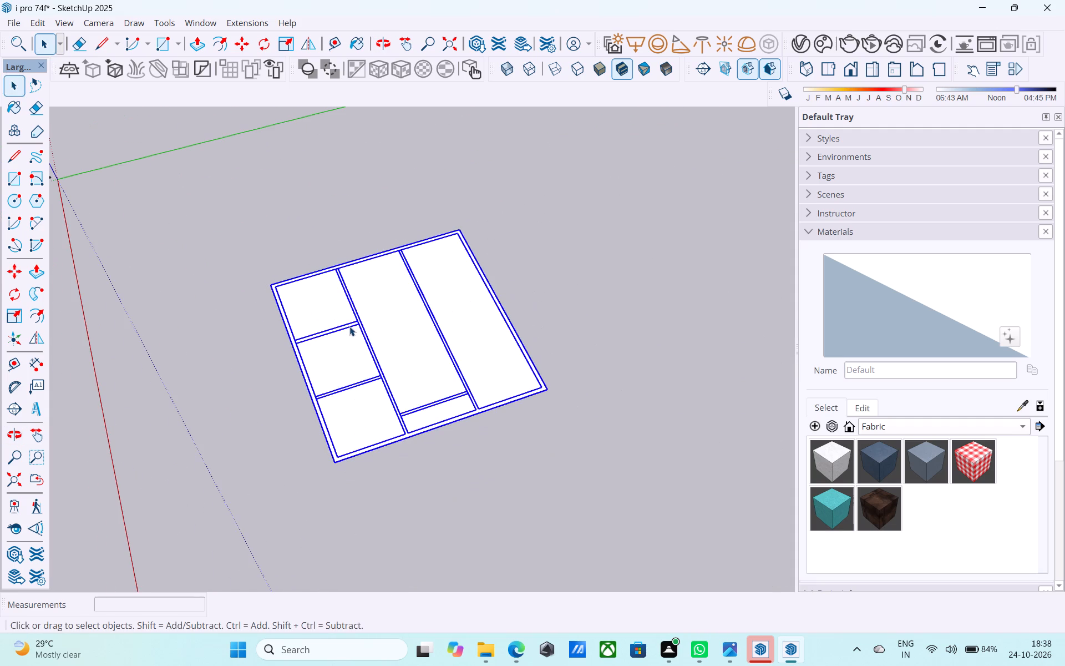
key("m")
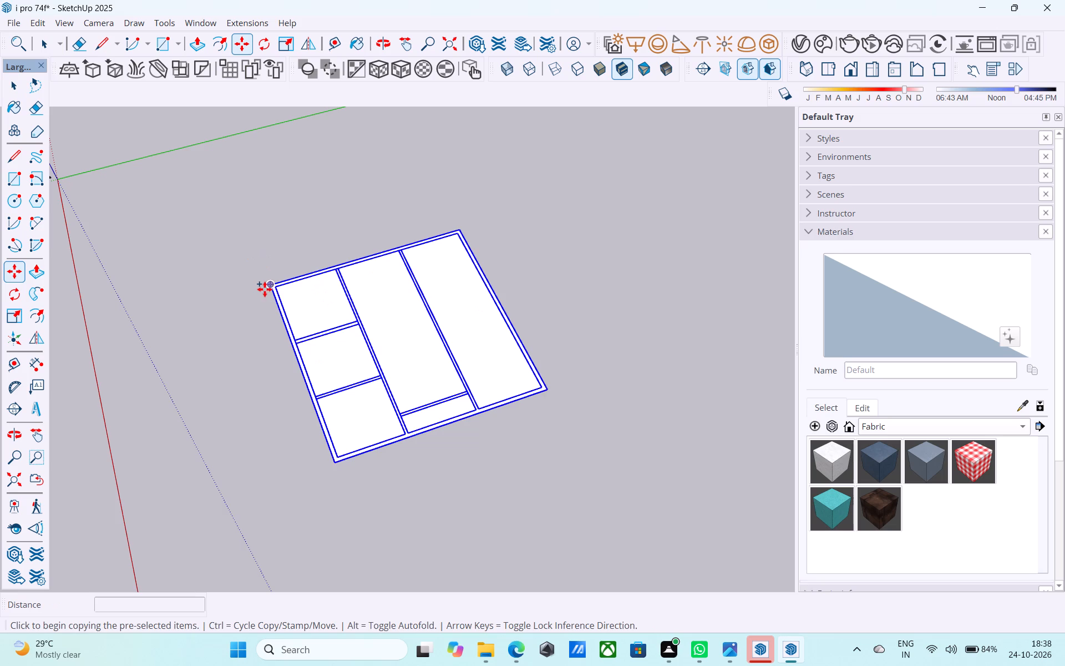
left_click(267, 289)
scroll(268, 286, "down", 5)
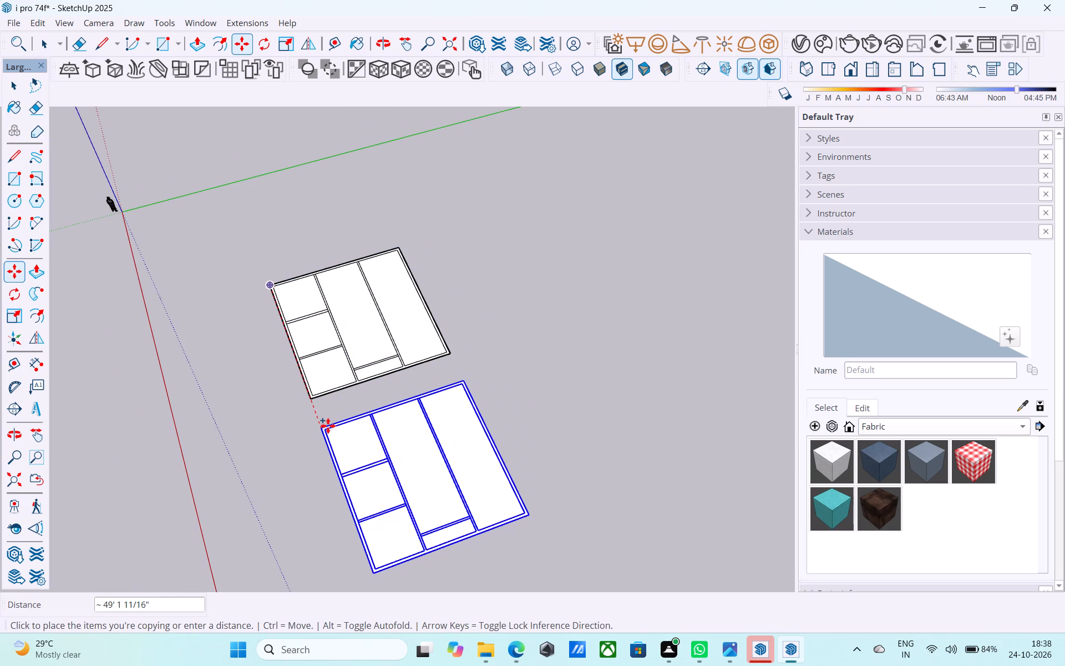
left_click(328, 426)
middle_click_drag(364, 423, 344, 312)
Open the copied group and erase all its partition and cross-wall edges, keeping only the 9" outer wall outline.
key("space")
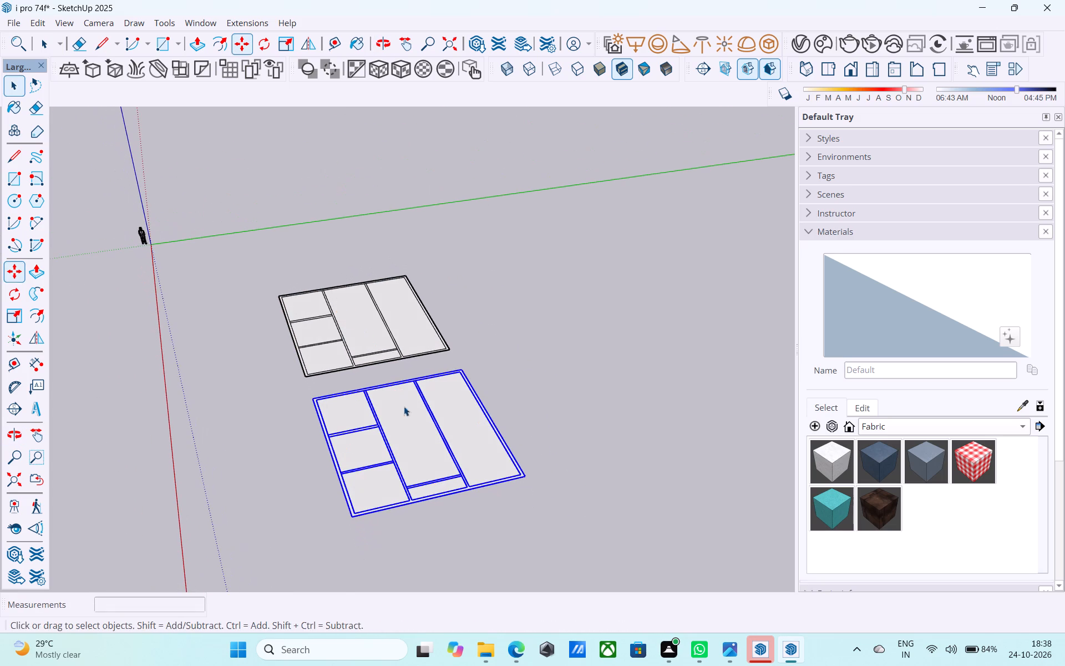
double_click(414, 438)
scroll(378, 425, "up", 6)
key("e")
left_click_drag(378, 419, 362, 420)
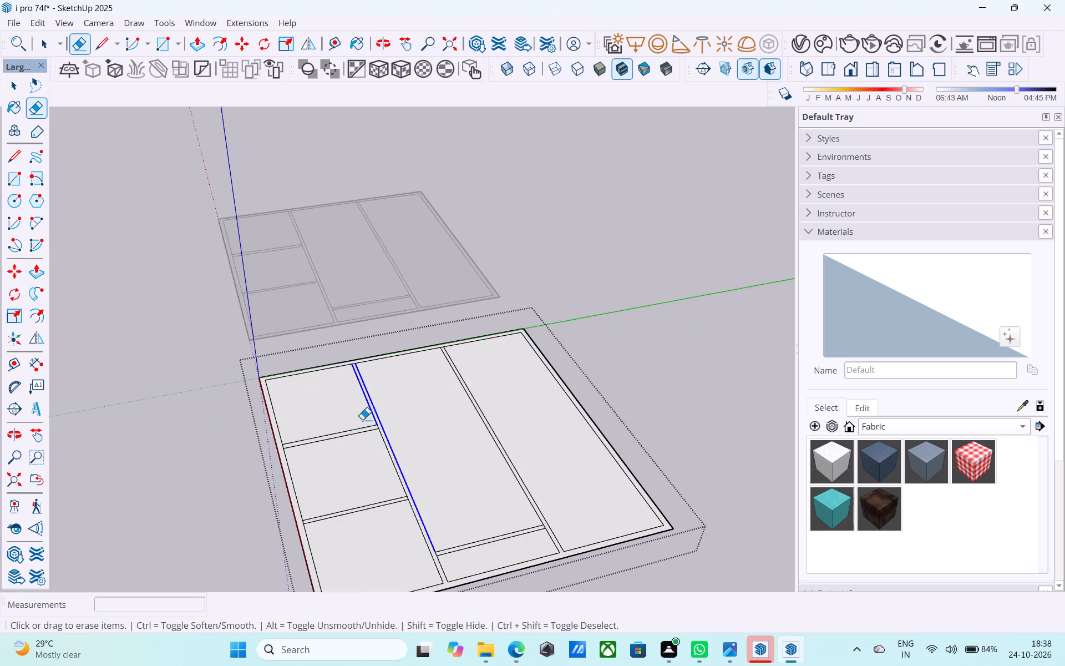
left_click_drag(381, 403, 344, 473)
left_click_drag(312, 418, 388, 523)
left_click_drag(426, 466, 397, 503)
left_click_drag(508, 432, 499, 436)
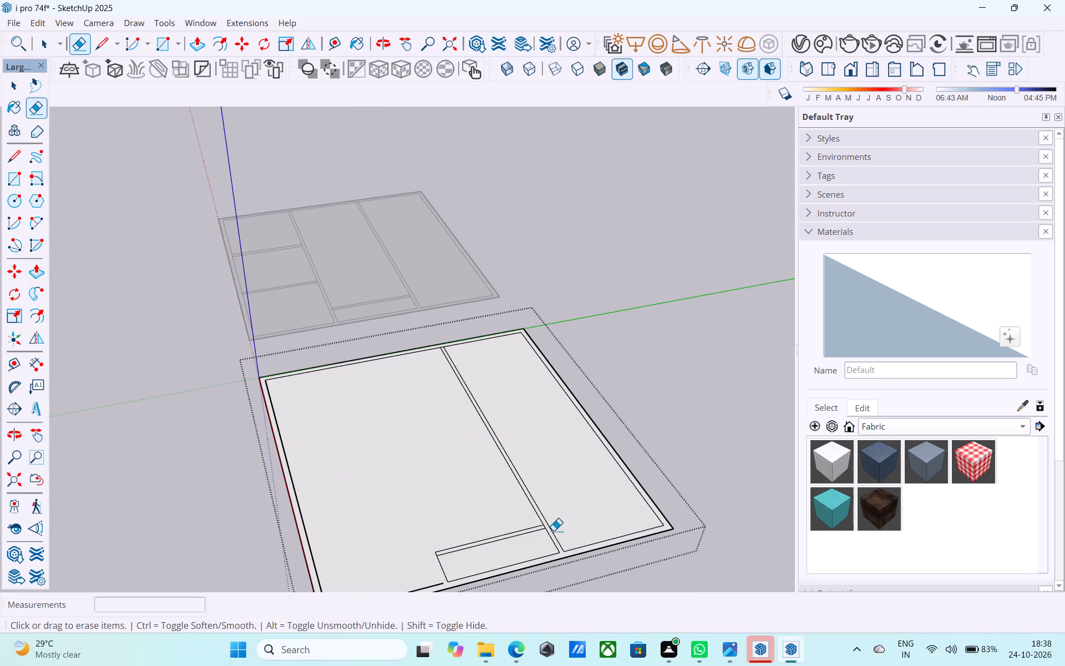
left_click_drag(581, 554, 576, 551)
key("ctrl+z")
scroll(563, 514, "up", 3)
left_click_drag(559, 516, 438, 557)
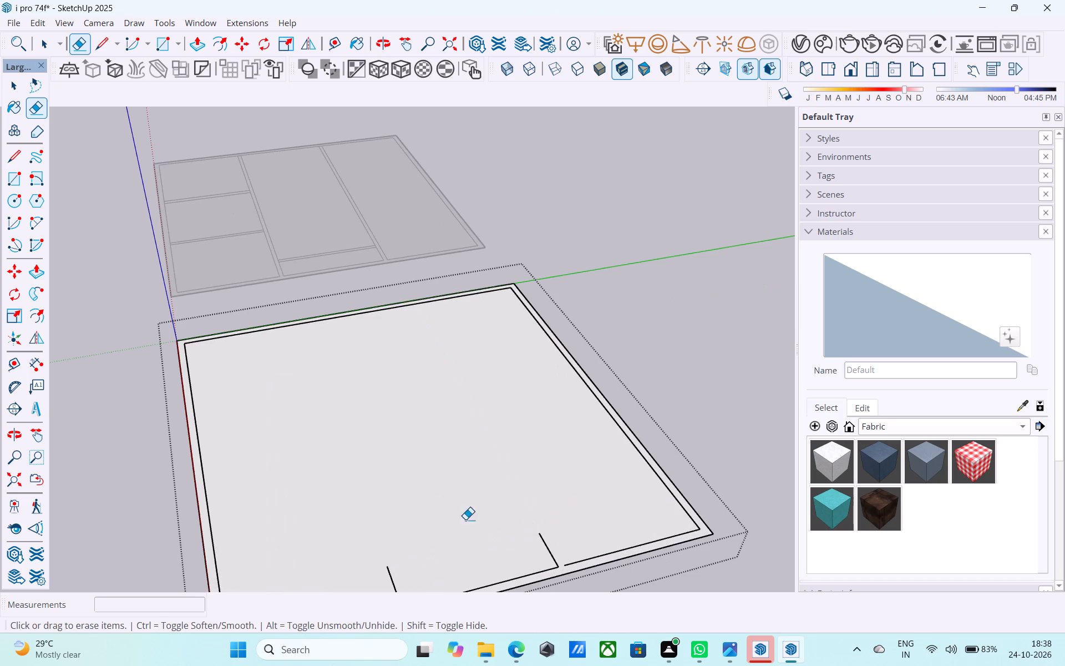
left_click(544, 542)
left_click_drag(395, 573, 378, 577)
Draw lines across the two 6" gaps in the copy's inner wall edge, and close the group.
scroll(429, 366, "down", 7)
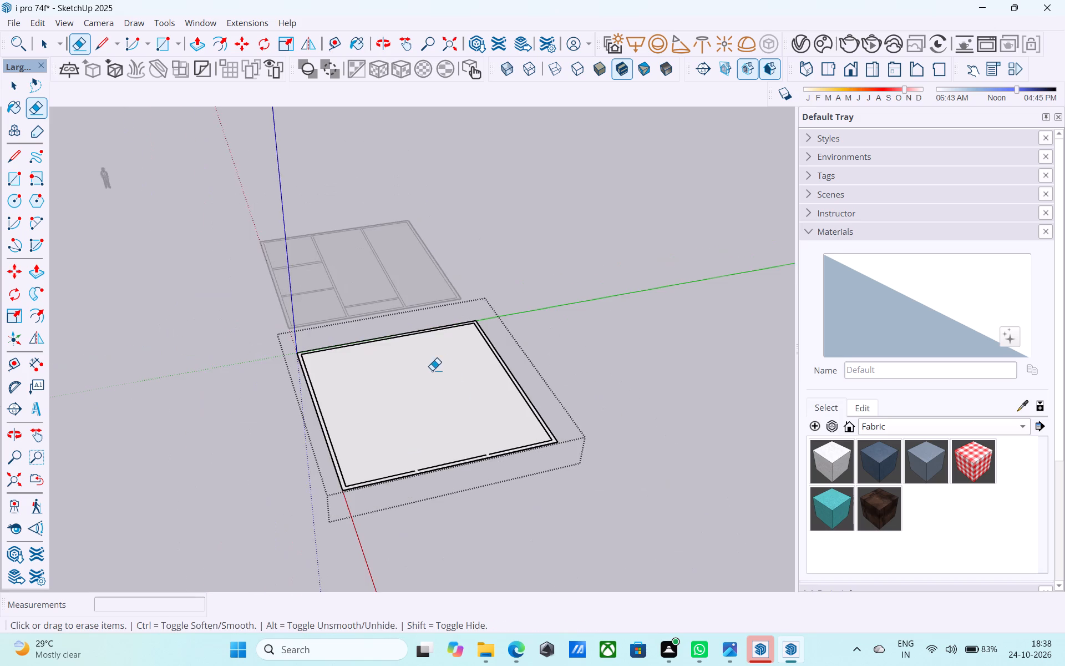
scroll(430, 484, "up", 10)
key("l")
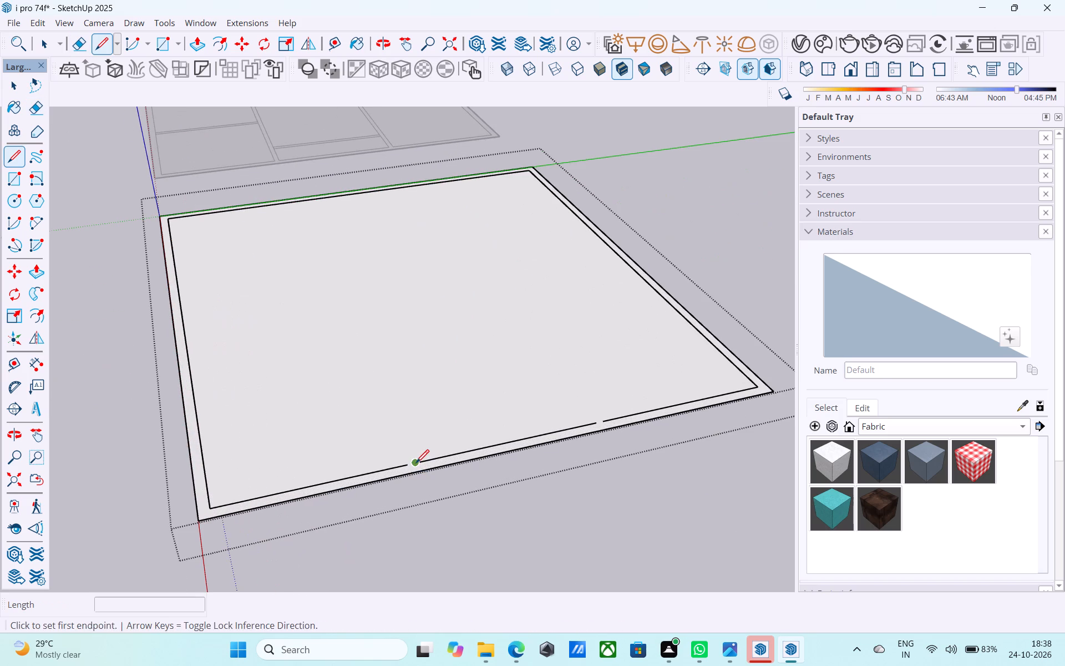
left_click(417, 462)
left_click(404, 465)
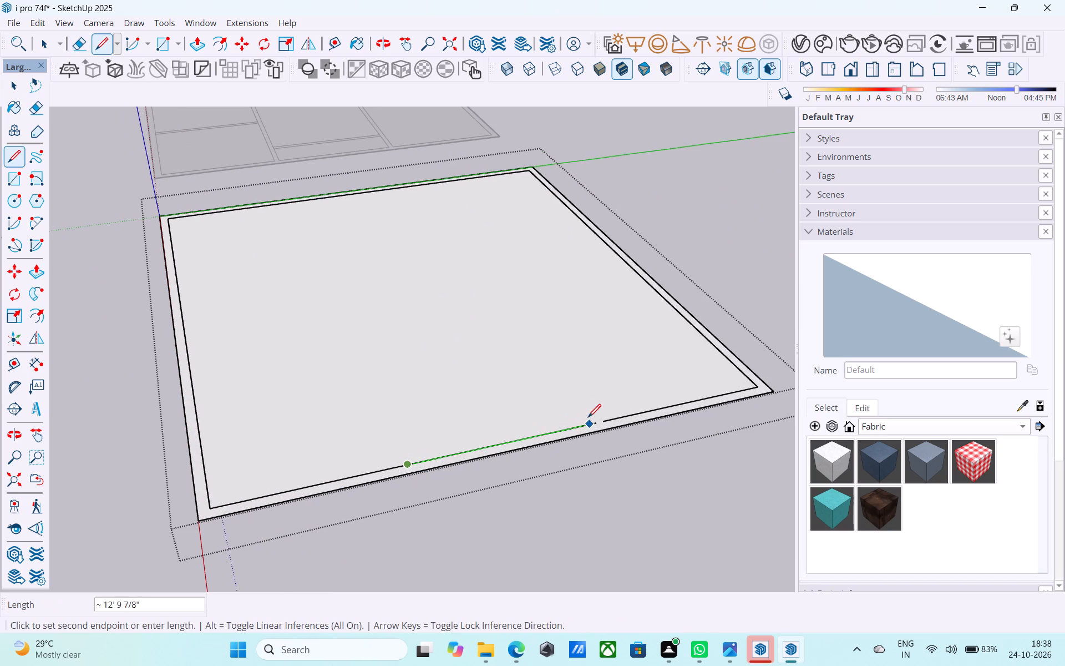
scroll(594, 421, "up", 5)
key("l")
left_click(598, 425)
left_click(612, 423)
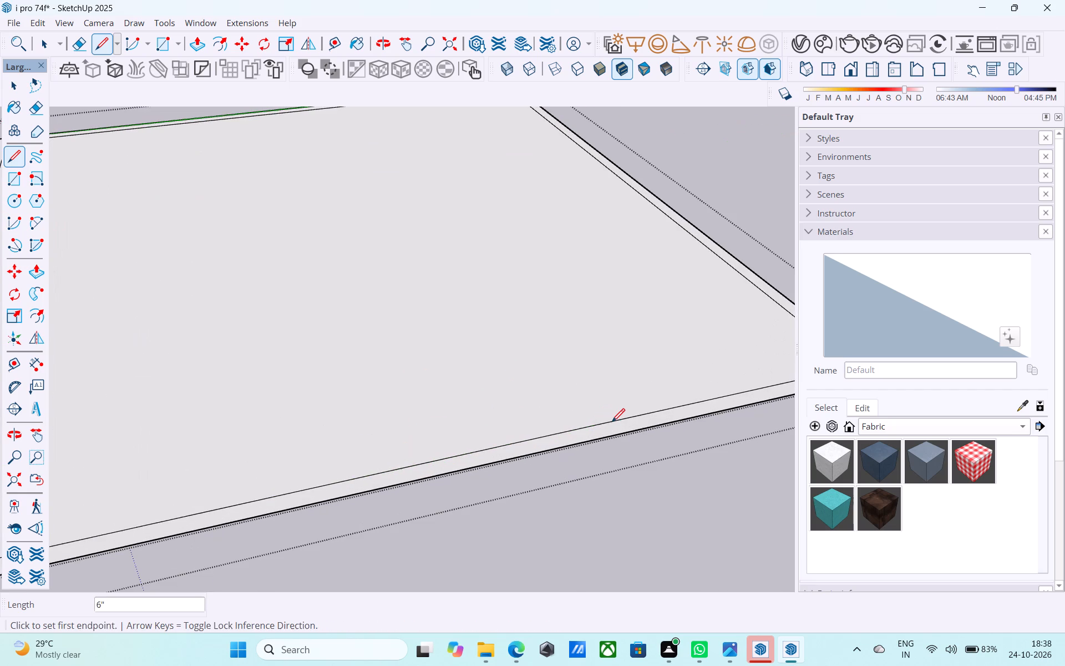
scroll(463, 462, "down", 6)
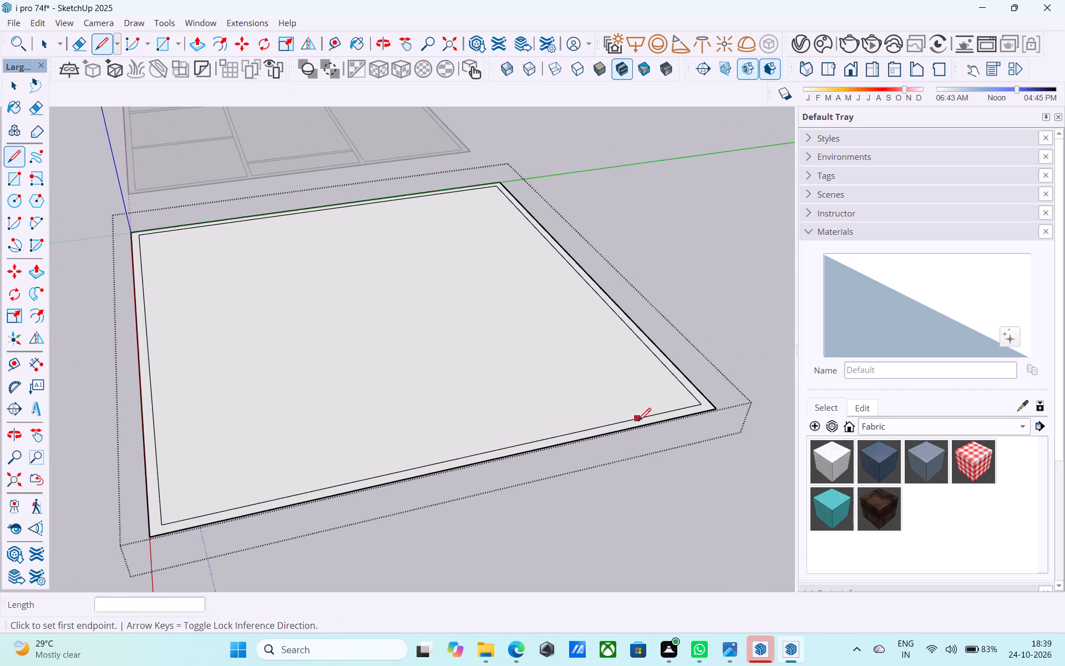
middle_click_drag(498, 364, 513, 426)
key("space")
scroll(518, 422, "down", 6)
left_click(618, 337)
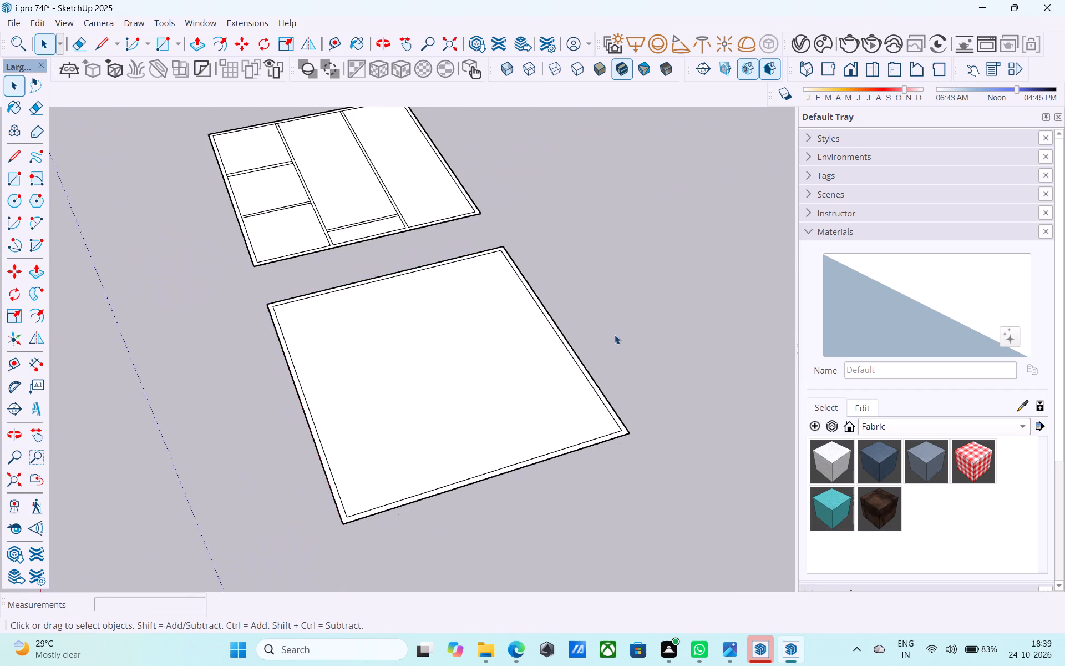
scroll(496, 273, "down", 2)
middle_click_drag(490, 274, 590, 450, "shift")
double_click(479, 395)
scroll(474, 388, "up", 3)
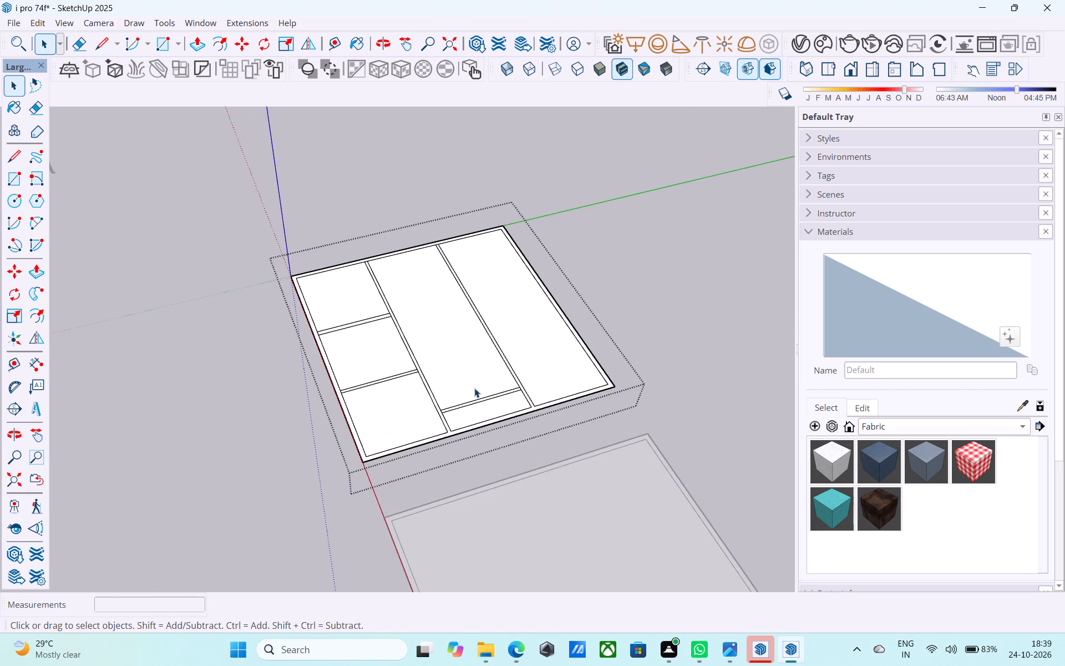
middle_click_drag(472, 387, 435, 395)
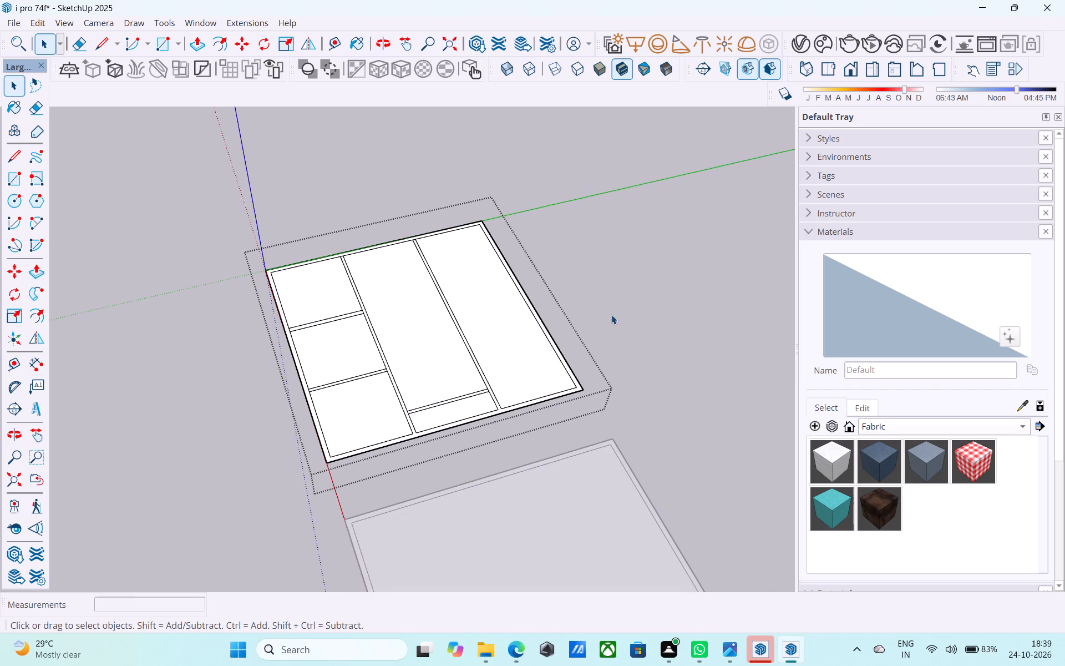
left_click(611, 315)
Convert the partitioned floor plan group into a component named "1st f".
left_click(435, 372)
right_click(435, 372)
left_click(482, 168)
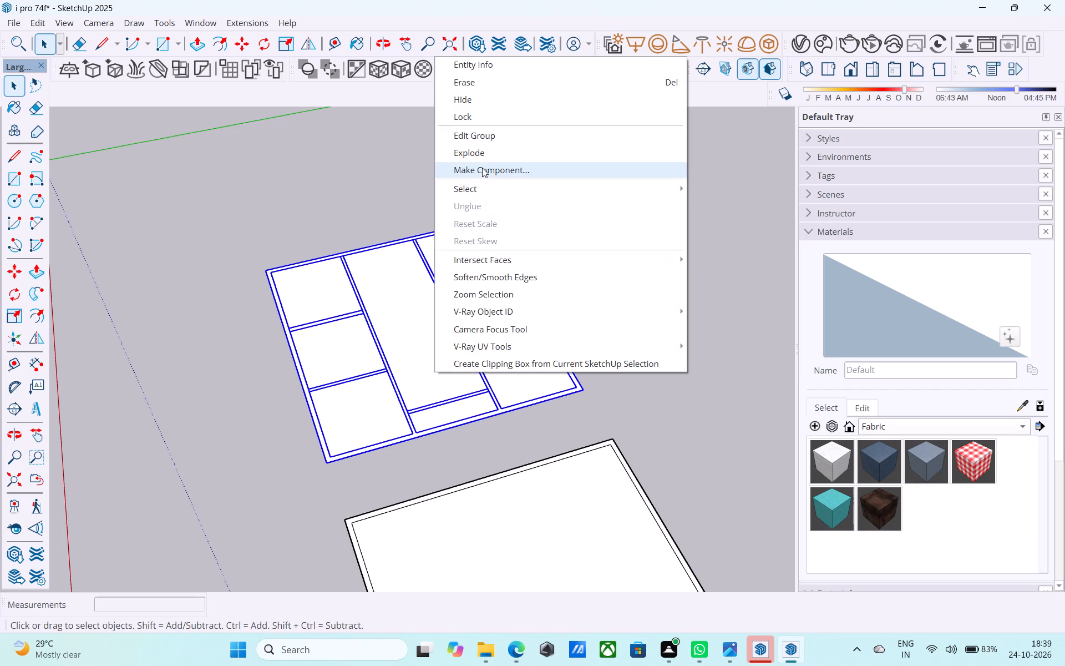
key("BackSpace")
key("BackSpace")
key("BackSpace")
key("BackSpace")
key("BackSpace")
key("BackSpace")
key("BackSpace")
key("BackSpace")
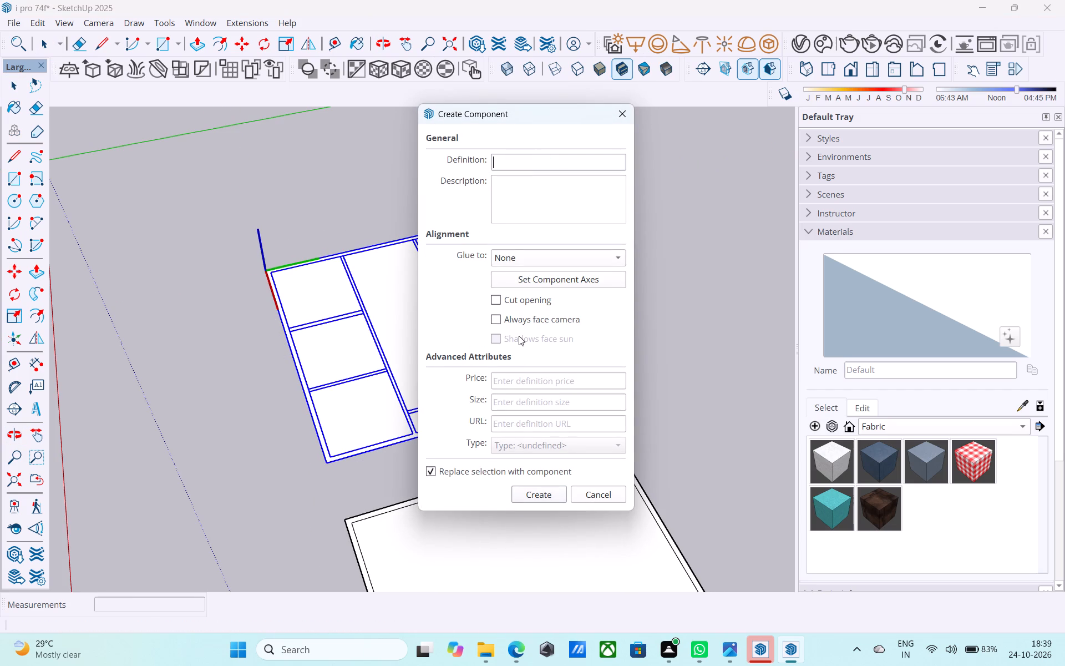
type("1st f")
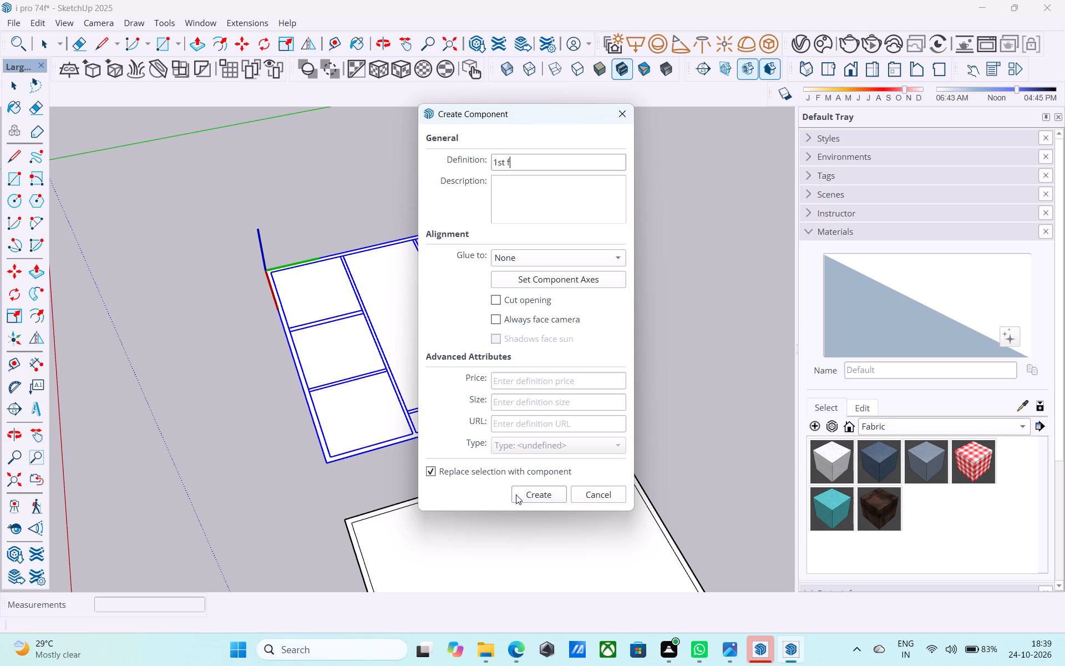
left_click(516, 494)
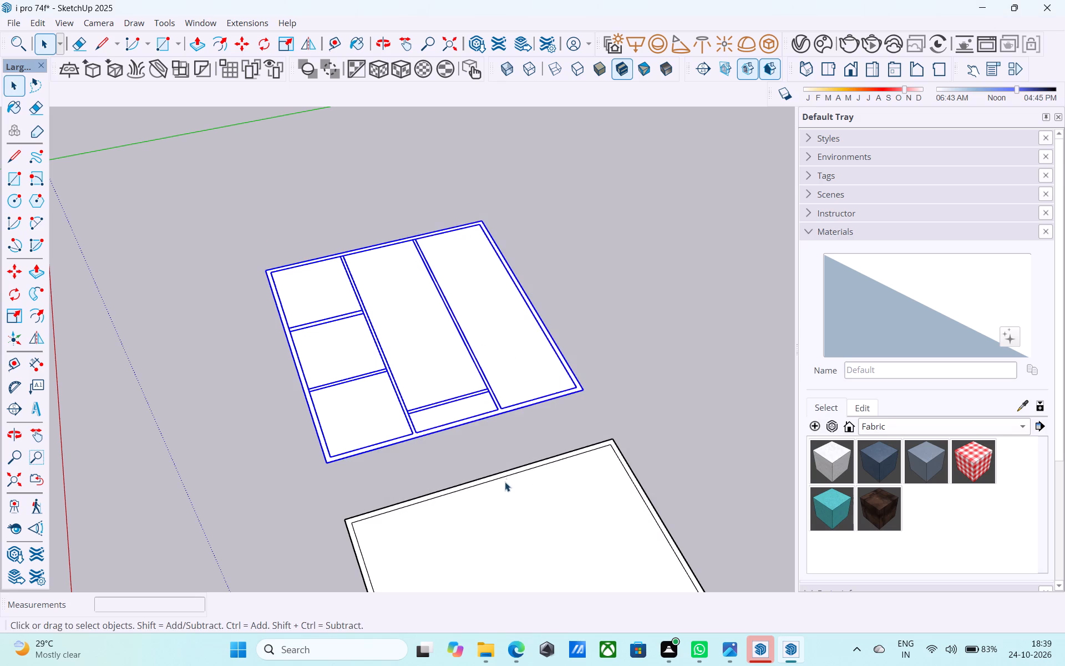
Open the partitioned plan component and erase the short edge where the middle bay's cross wall meets the first partition.
left_click(457, 371)
double_click(457, 371)
scroll(452, 371, "up", 4)
scroll(443, 374, "down", 4)
middle_click_drag(442, 375, 448, 403)
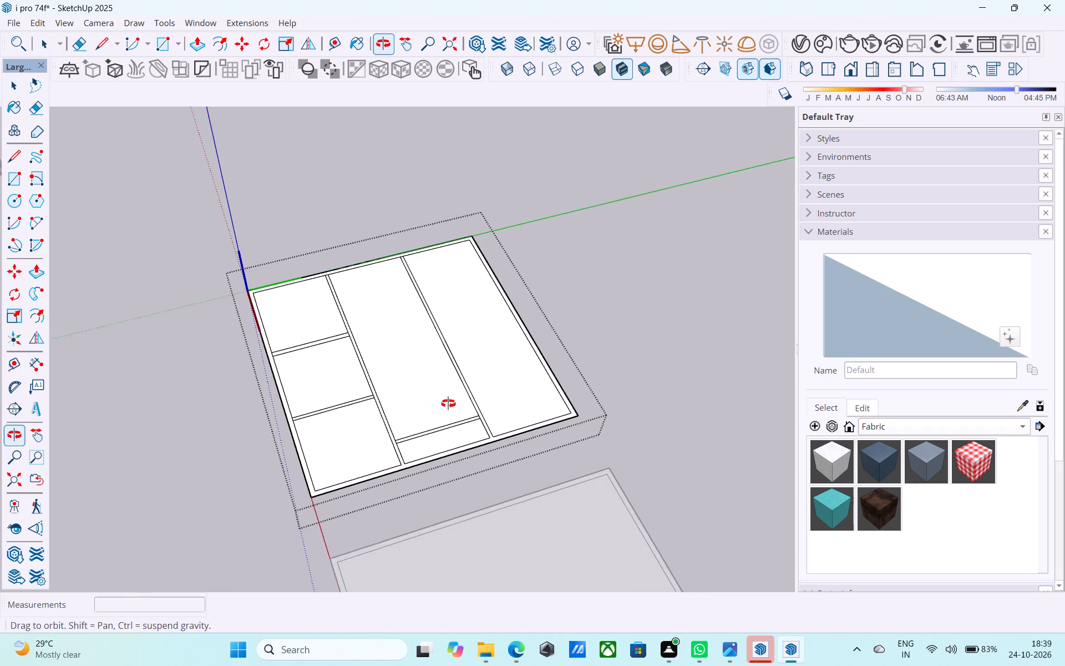
middle_click_drag(448, 403, 457, 405)
scroll(417, 411, "up", 1)
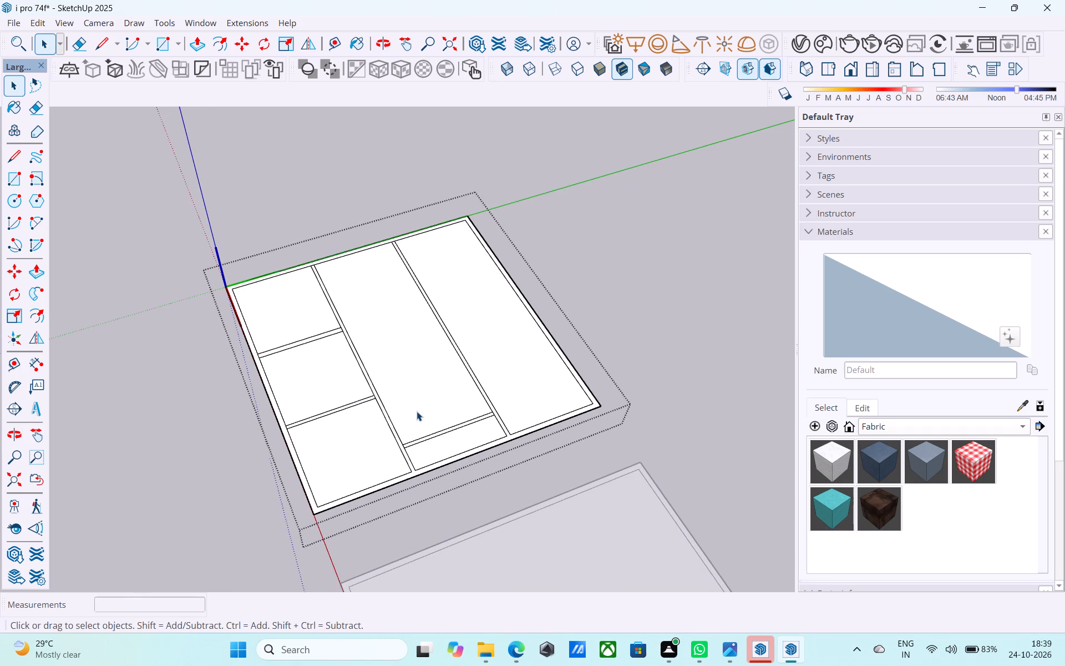
middle_click_drag(417, 411, 422, 378)
scroll(418, 372, "up", 4)
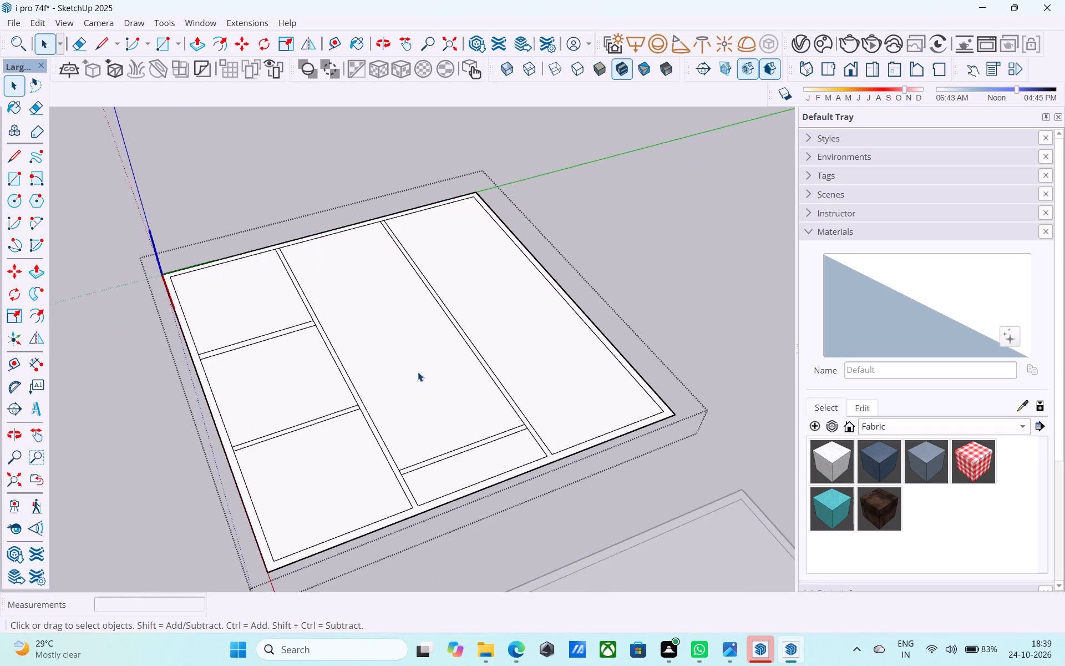
scroll(425, 359, "down", 6)
middle_click_drag(426, 362, 393, 341)
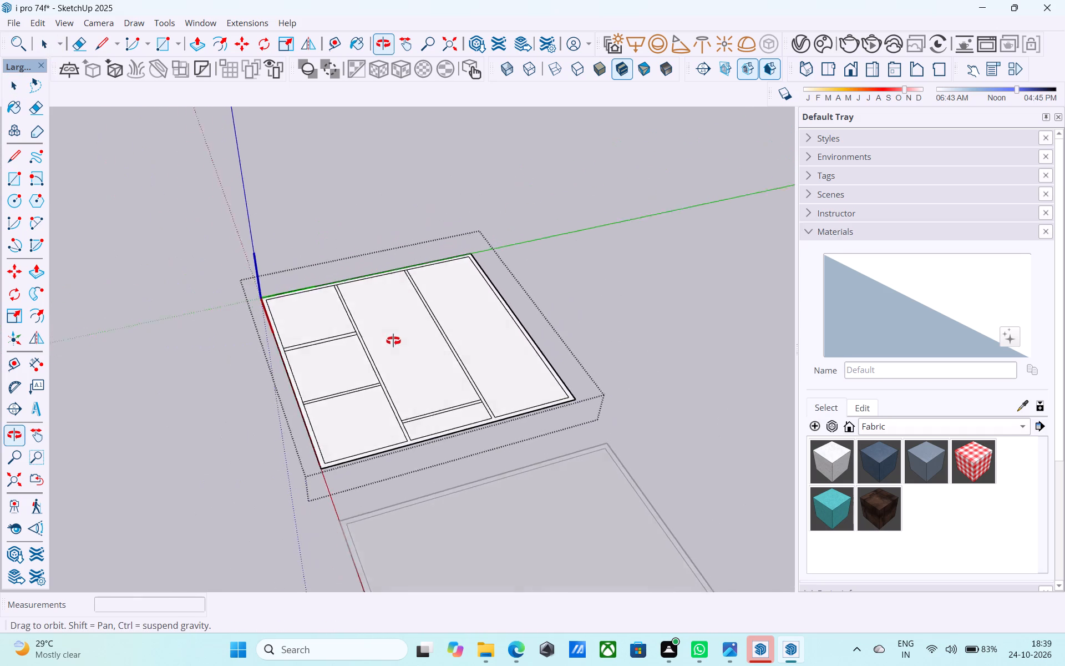
middle_click_drag(393, 341, 438, 371)
scroll(423, 425, "up", 7)
scroll(309, 296, "down", 8)
scroll(365, 405, "up", 7)
middle_click_drag(375, 316, 368, 381)
scroll(367, 381, "up", 1)
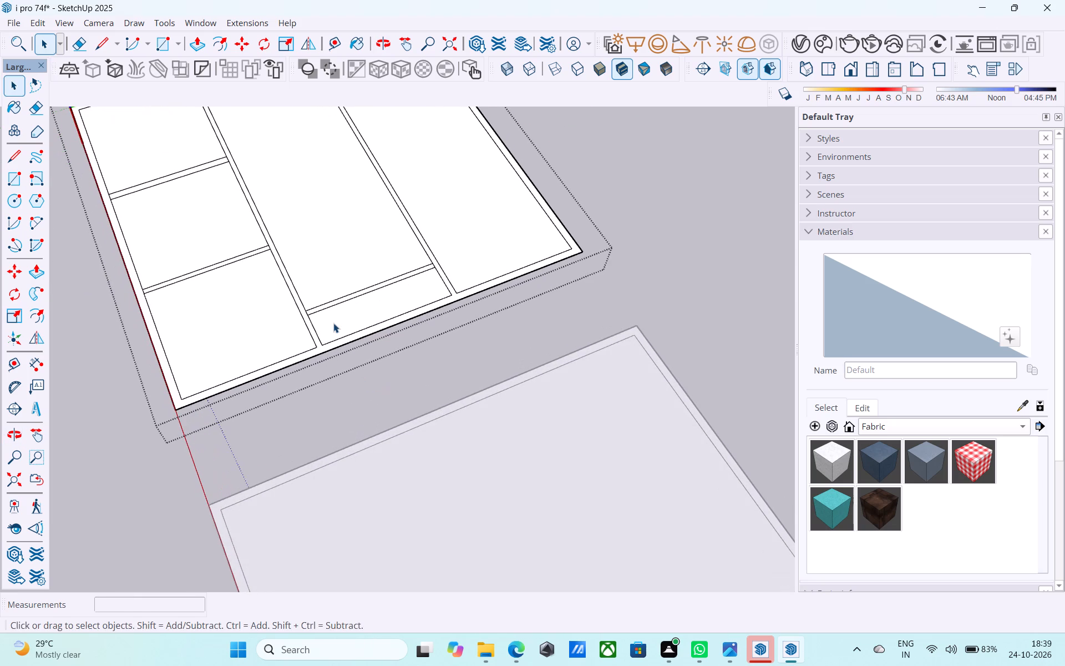
scroll(333, 323, "down", 1)
middle_click_drag(333, 323, 376, 364)
scroll(359, 353, "up", 3)
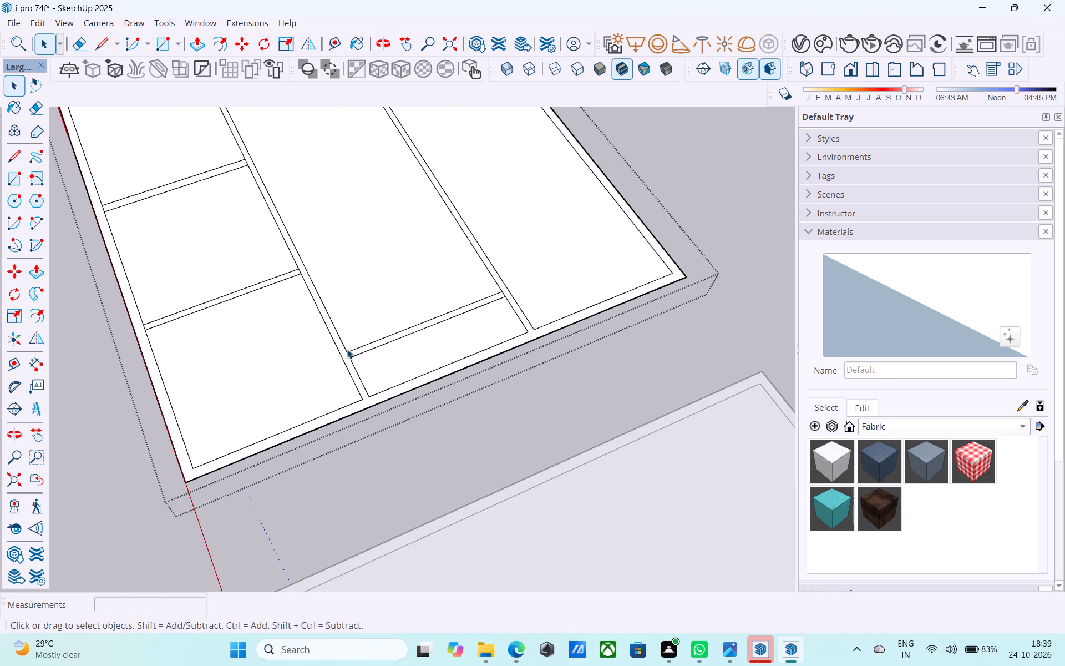
left_click(351, 352)
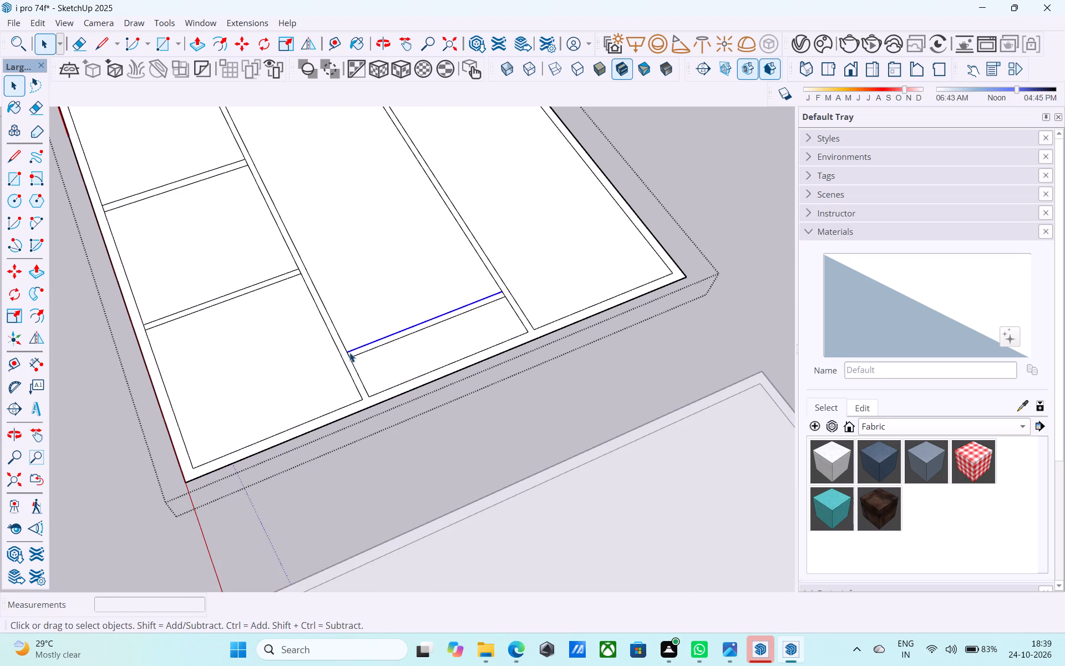
key("e")
scroll(349, 351, "up", 7)
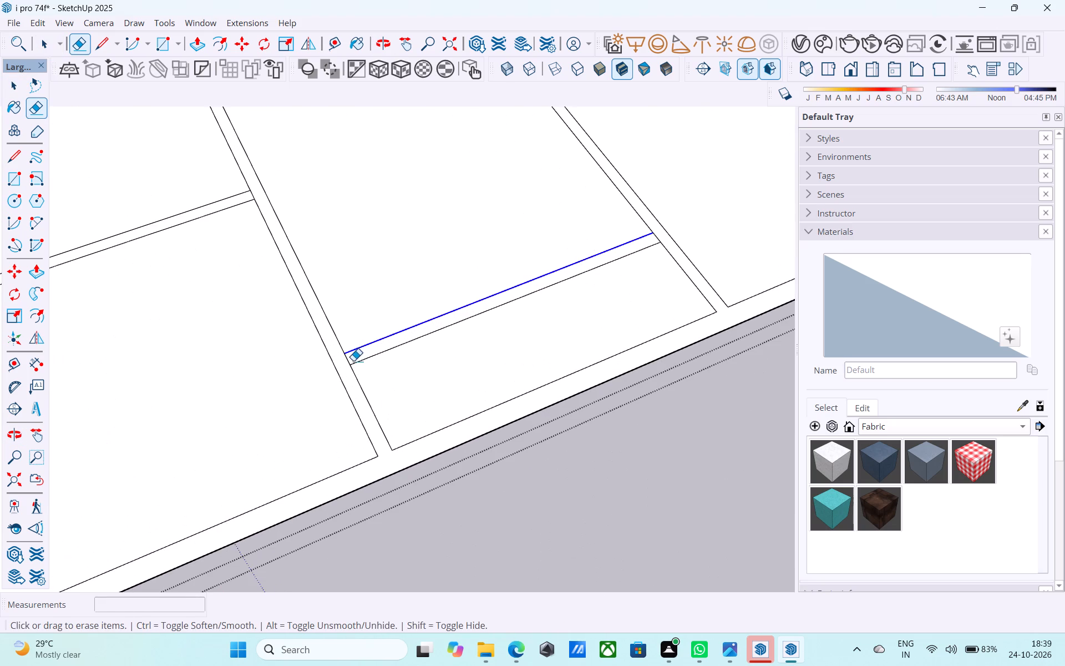
left_click_drag(353, 361, 347, 362)
Erase the short inner wall edge where the first bay's cross wall farthest along the red axis meets the outer wall.
scroll(347, 362, "down", 5)
scroll(358, 286, "down", 1)
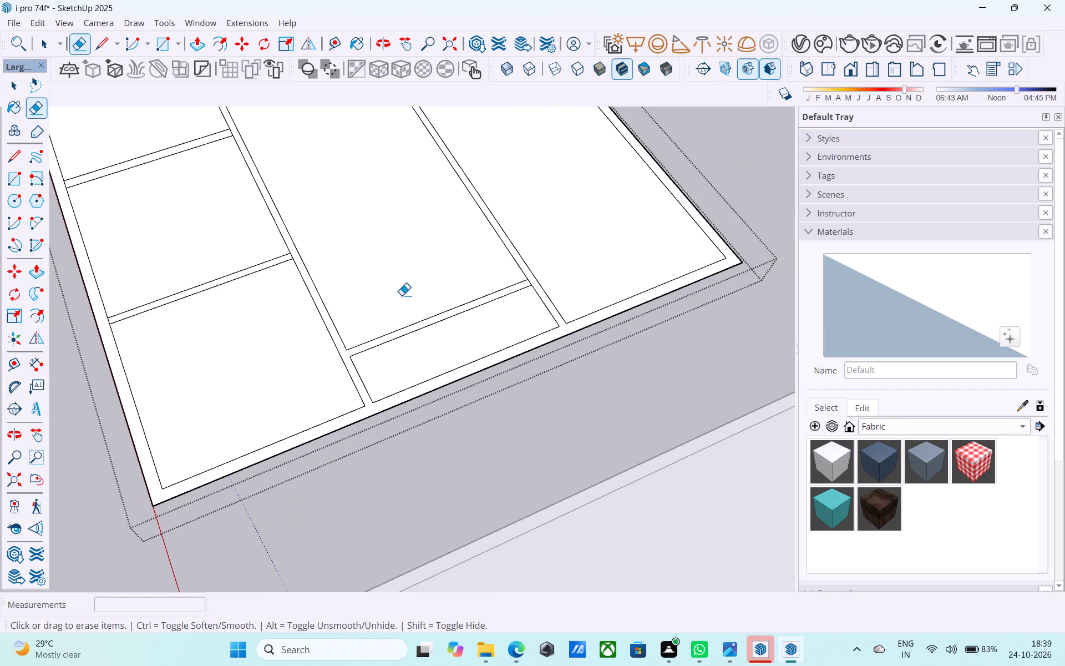
scroll(402, 295, "down", 3)
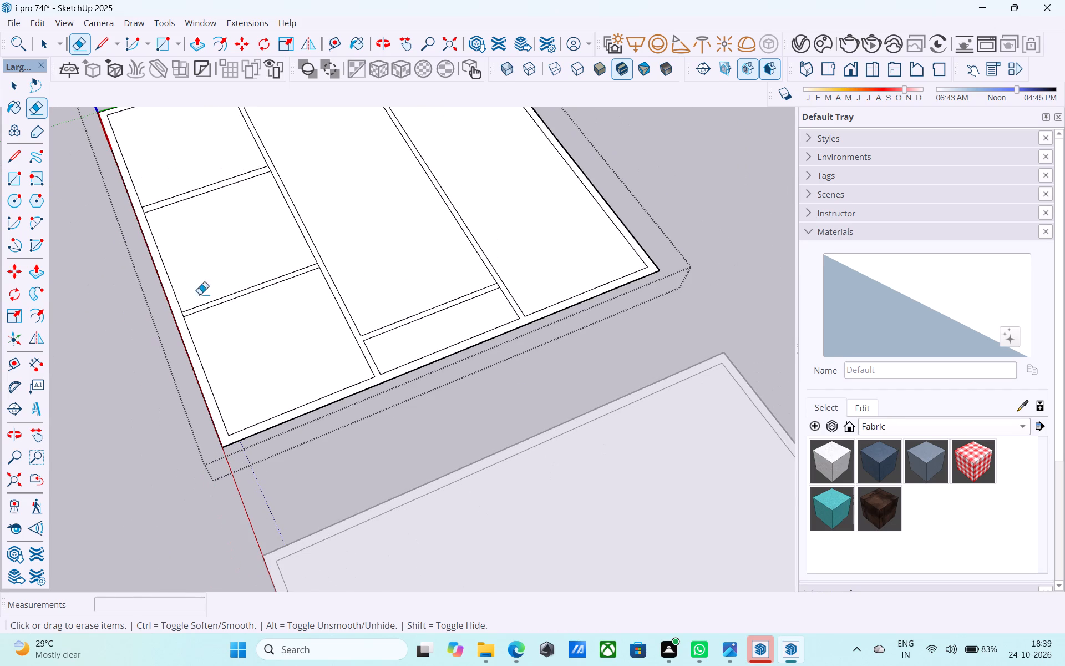
middle_click_drag(175, 299, 230, 297)
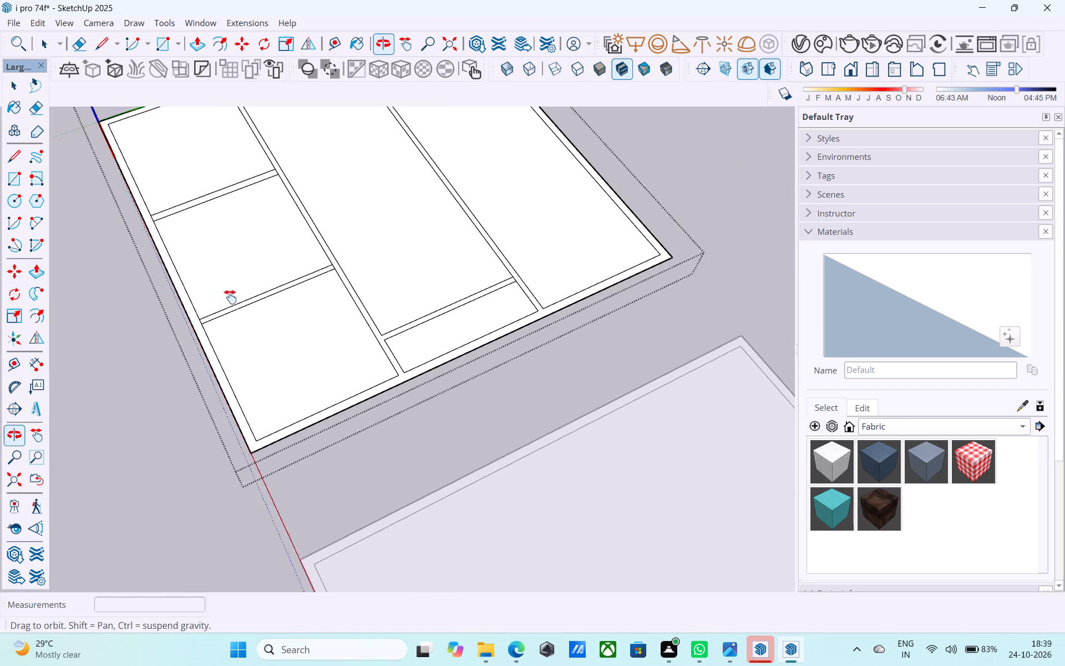
middle_click_drag(230, 297, 312, 292)
scroll(323, 327, "up", 11)
left_click_drag(274, 310, 269, 311)
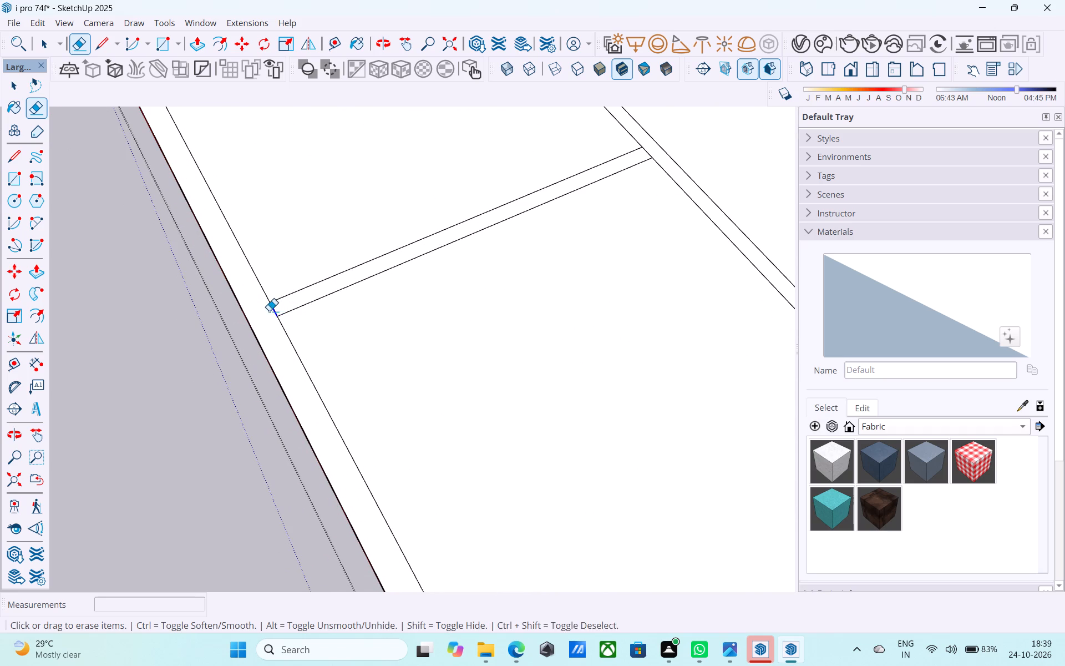
Erase the short partition edge where the middle bay's cross wall meets the second partition.
scroll(269, 310, "down", 6)
scroll(283, 221, "down", 6)
scroll(622, 251, "up", 4)
scroll(571, 214, "up", 10)
left_click(561, 224)
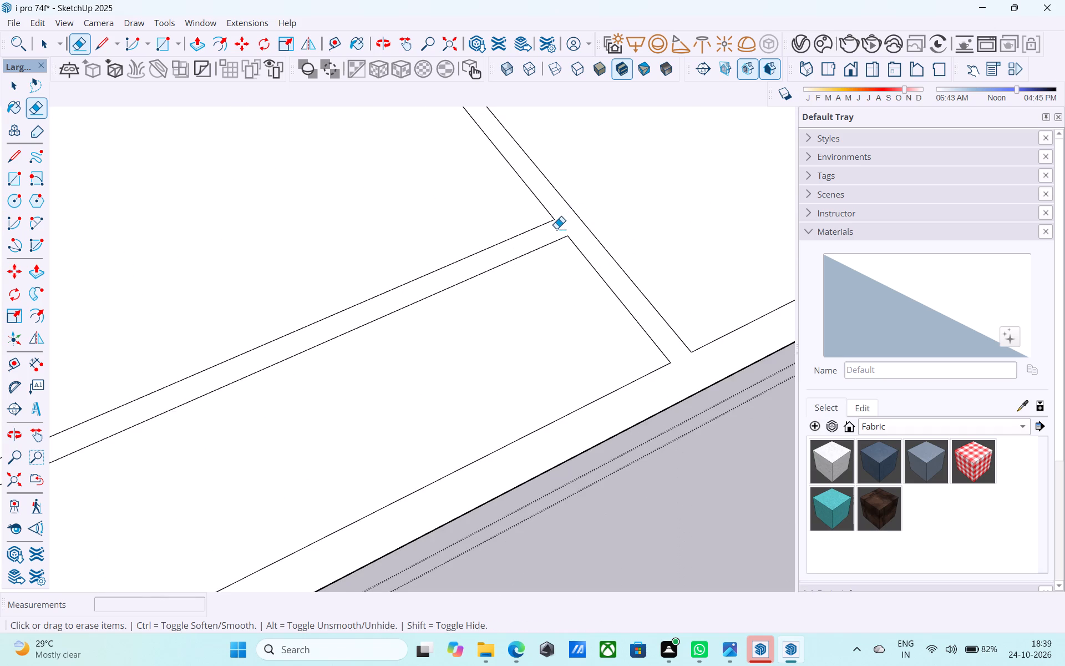
Erase the short inner wall edge where the first bay's cross wall nearest the origin meets the outer wall.
scroll(556, 229, "down", 18)
middle_click_drag(446, 254, 488, 392, "shift")
scroll(274, 313, "up", 7)
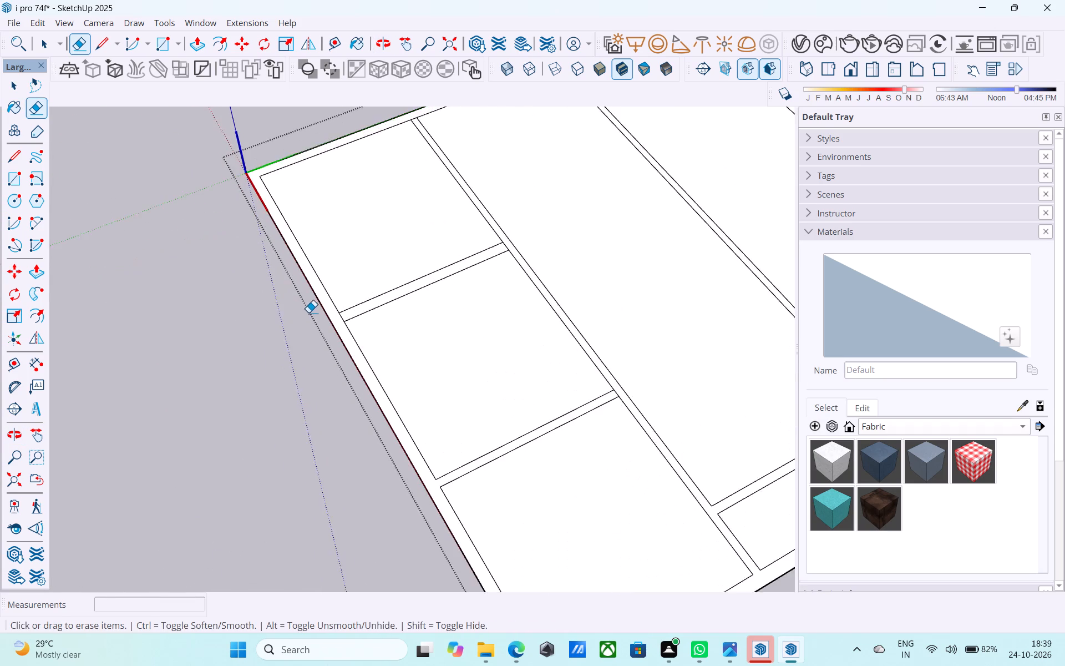
scroll(308, 312, "up", 9)
left_click_drag(327, 317, 313, 319)
scroll(277, 297, "down", 19)
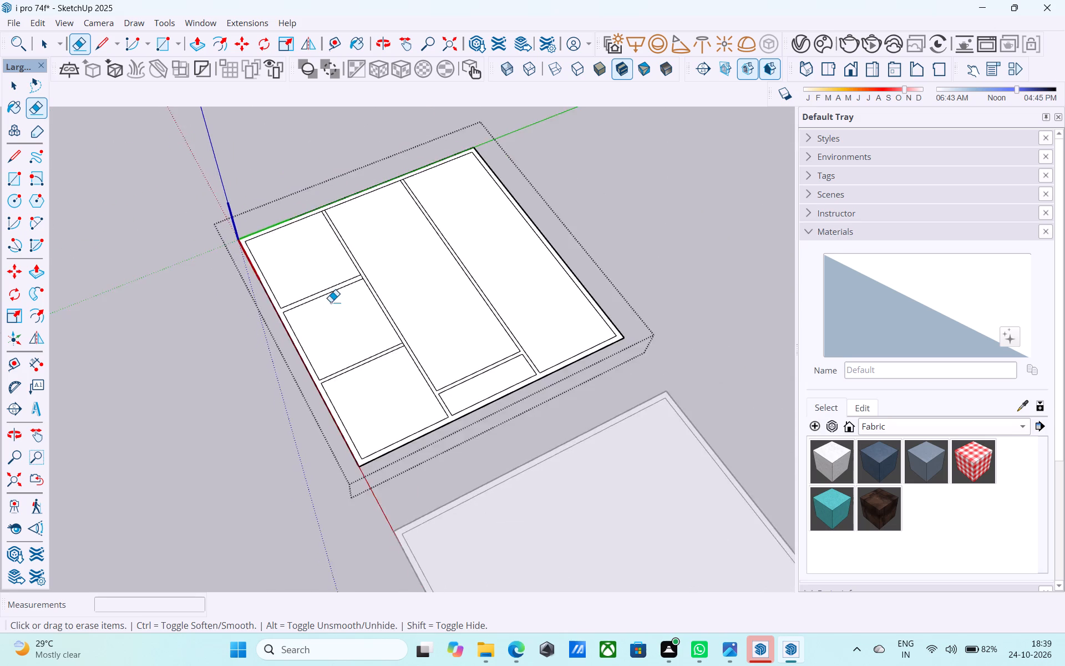
Erase the short inner wall edge where the first partition meets the outer wall along the green axis.
middle_click_drag(335, 308, 182, 412, "shift")
scroll(329, 311, "up", 20)
scroll(329, 311, "up", 1)
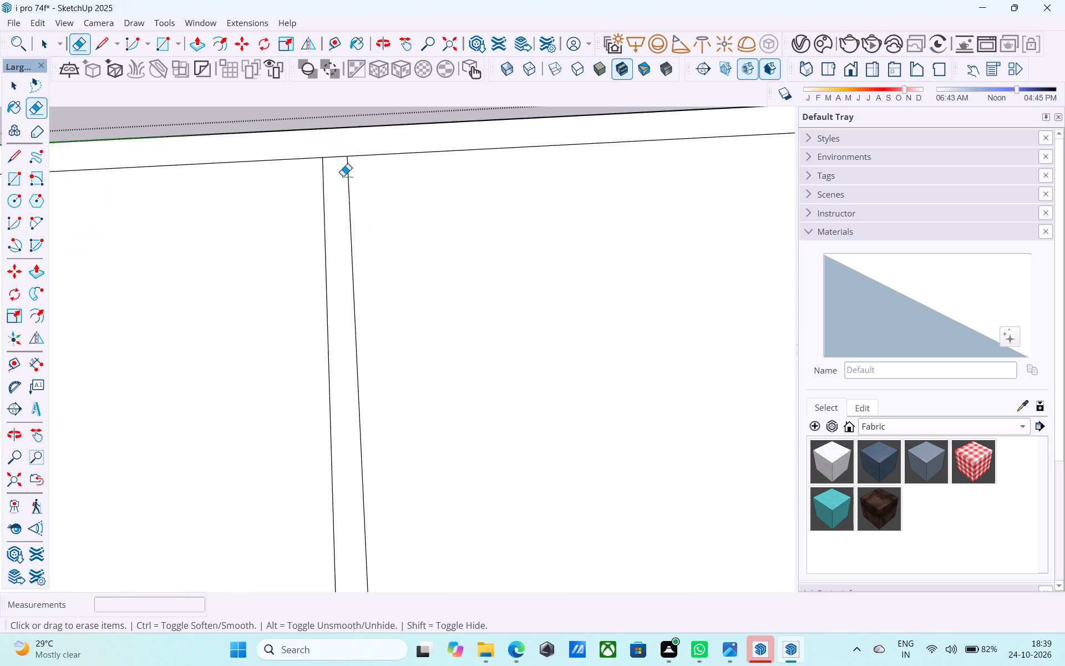
left_click(338, 157)
scroll(339, 153, "down", 2)
scroll(339, 153, "up", 1)
scroll(339, 153, "down", 3)
scroll(287, 171, "down", 12)
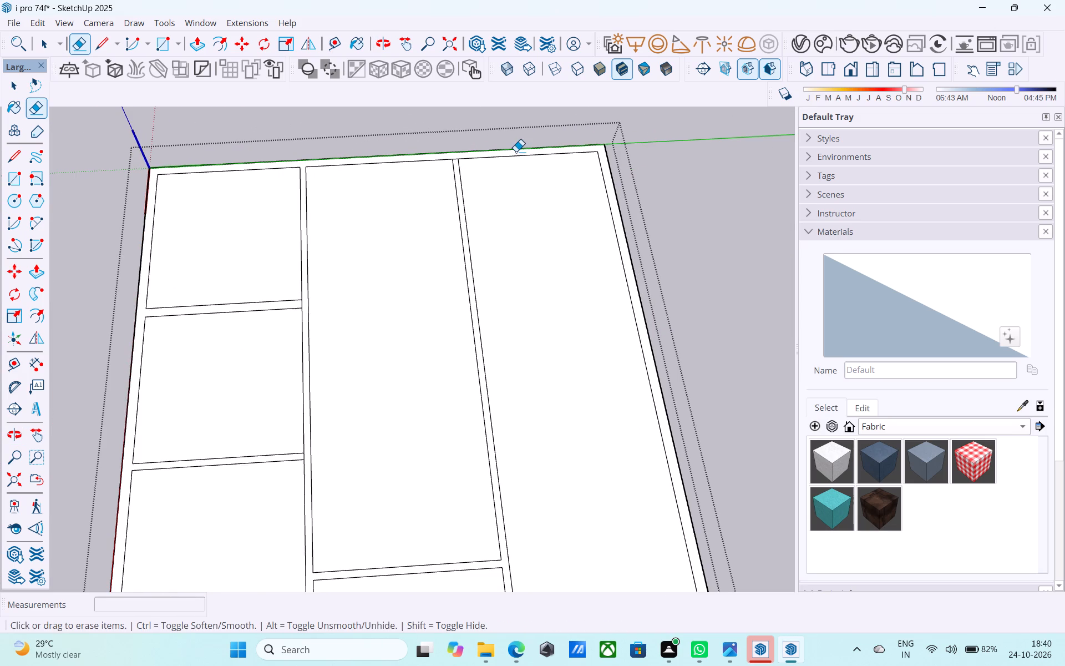
Erase the short inner wall edge where the second partition meets the outer wall along the green axis.
scroll(513, 155, "down", 2)
middle_click_drag(506, 171, 493, 157, "shift")
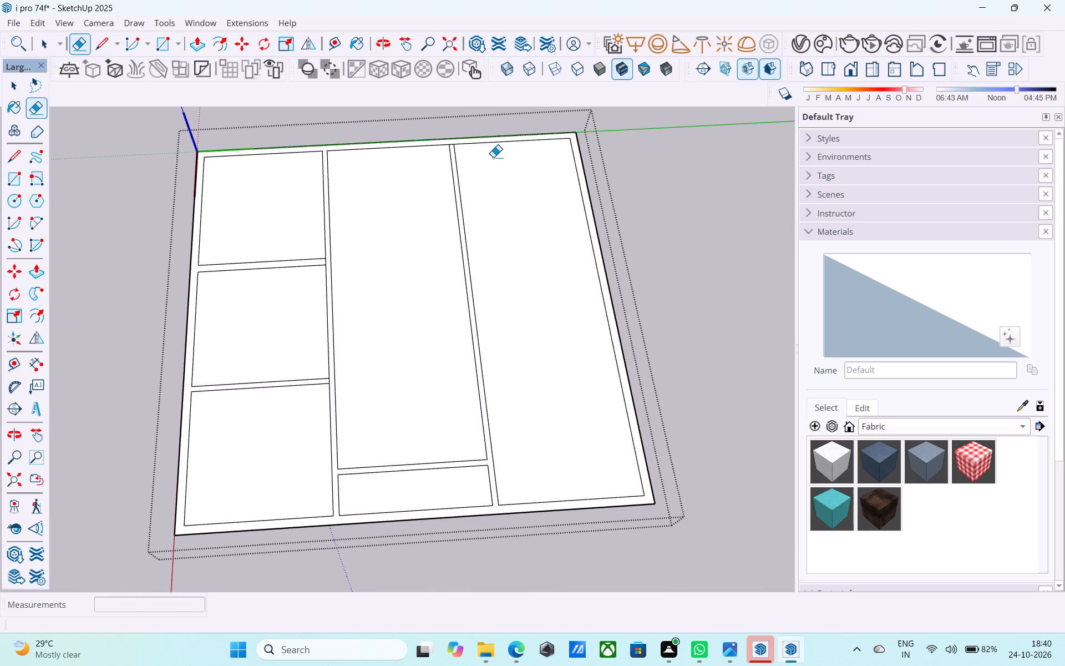
scroll(458, 145, "up", 11)
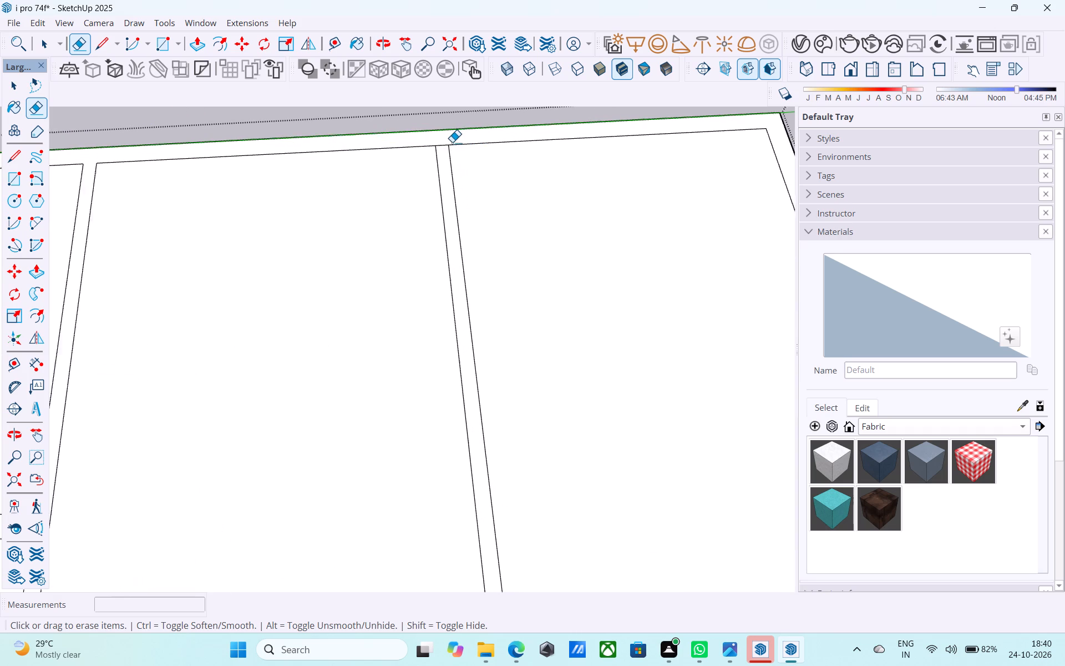
left_click(442, 146)
scroll(440, 131, "down", 17)
Examine the partitioned plan's wall junctions for leftover dividing edges.
middle_click_drag(439, 325, 387, 336, "shift")
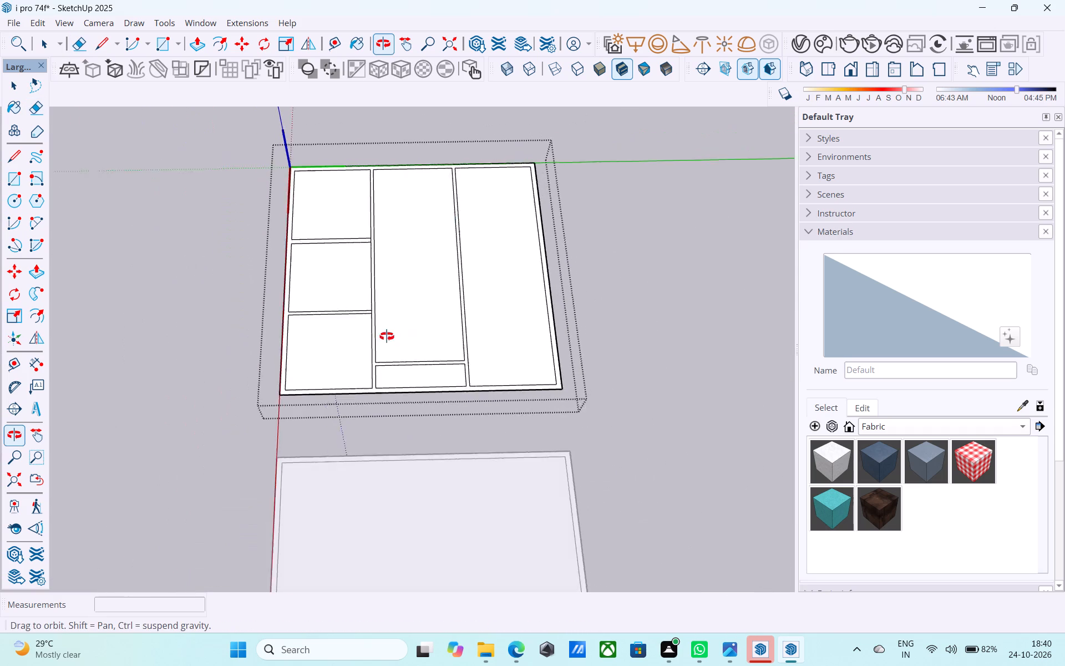
middle_click_drag(387, 336, 481, 292, "shift")
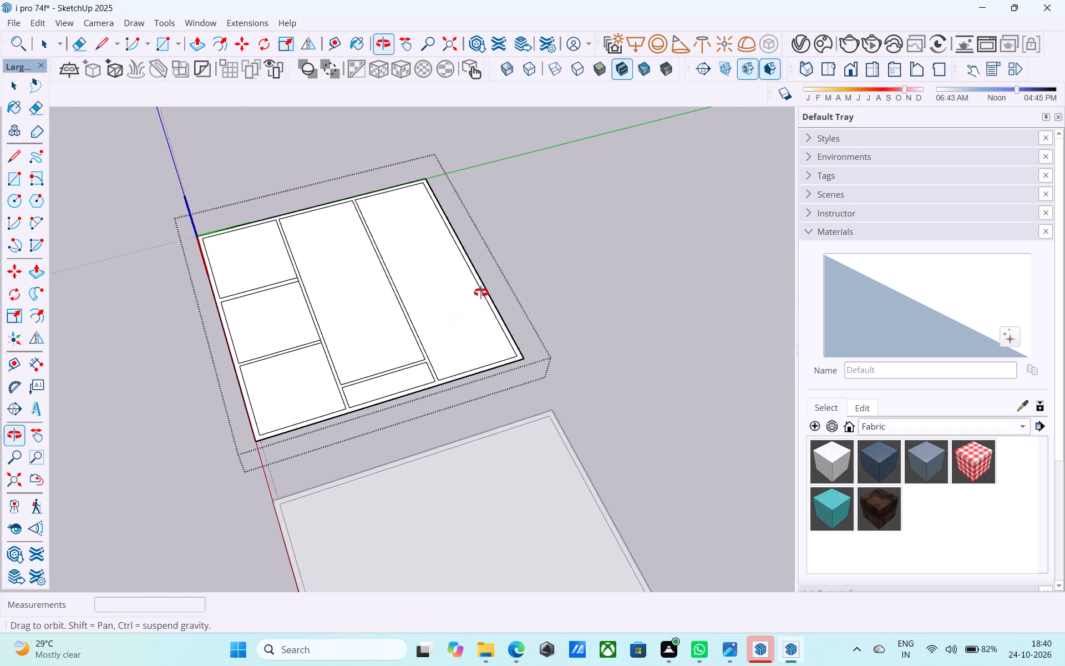
middle_click_drag(481, 292, 499, 281, "shift")
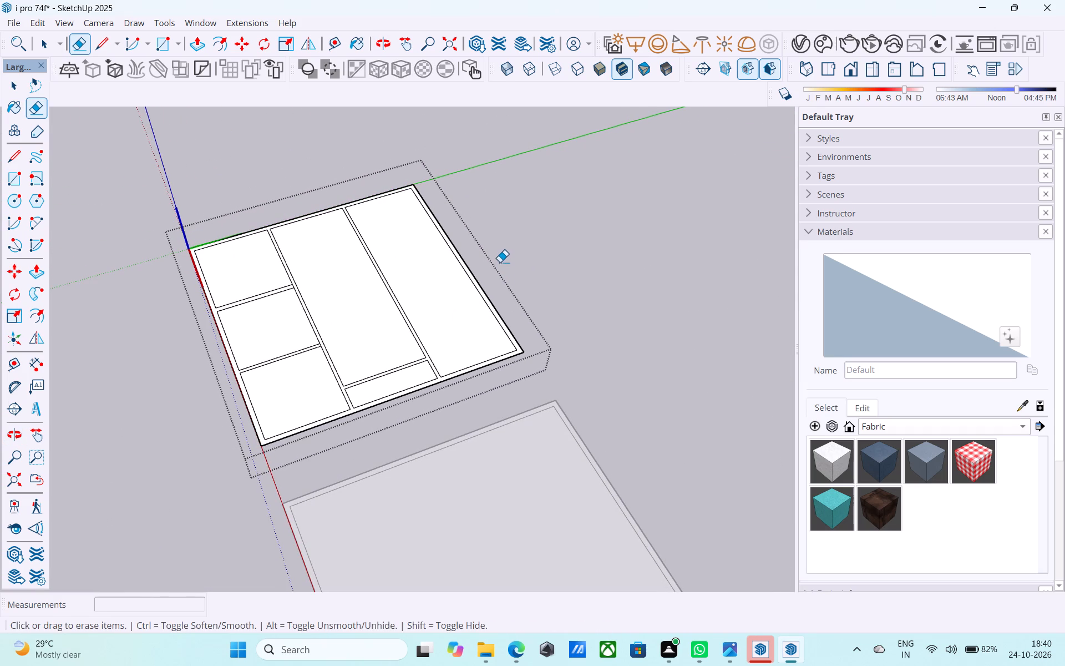
scroll(494, 261, "down", 5)
middle_click_drag(461, 319, 415, 371)
scroll(409, 364, "up", 3)
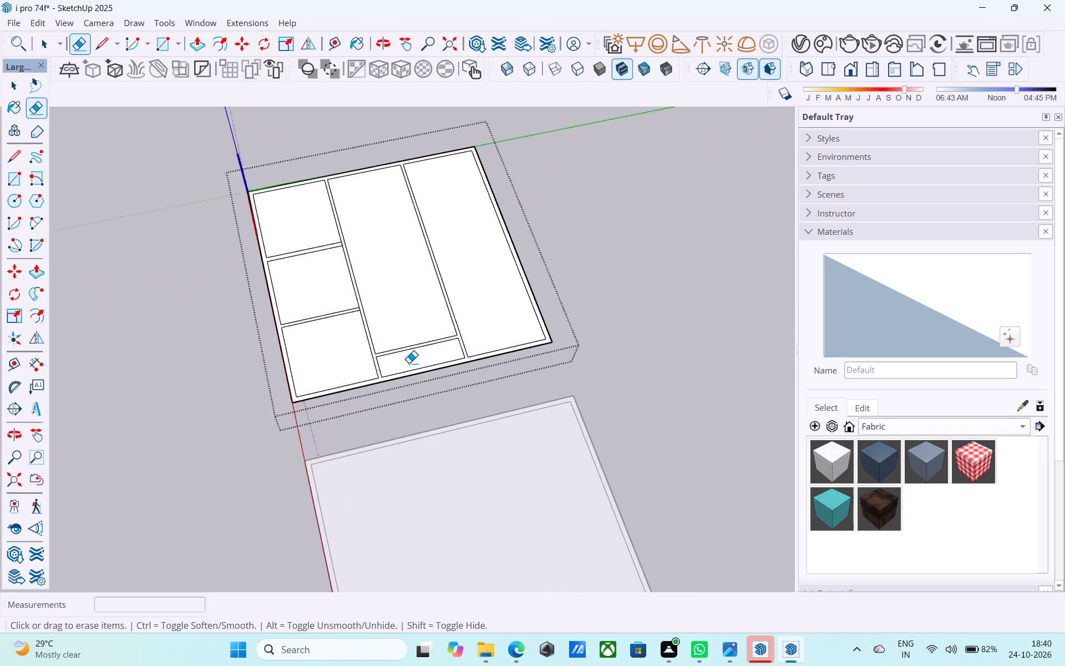
scroll(409, 363, "up", 3)
scroll(411, 355, "down", 7)
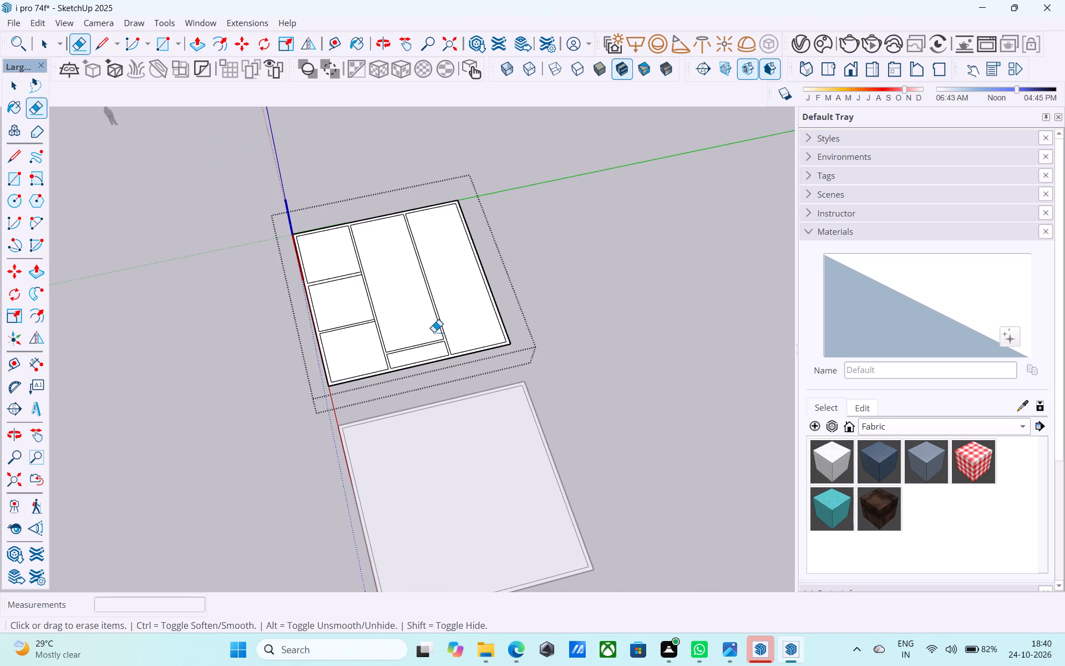
scroll(433, 332, "down", 1)
scroll(426, 371, "up", 11)
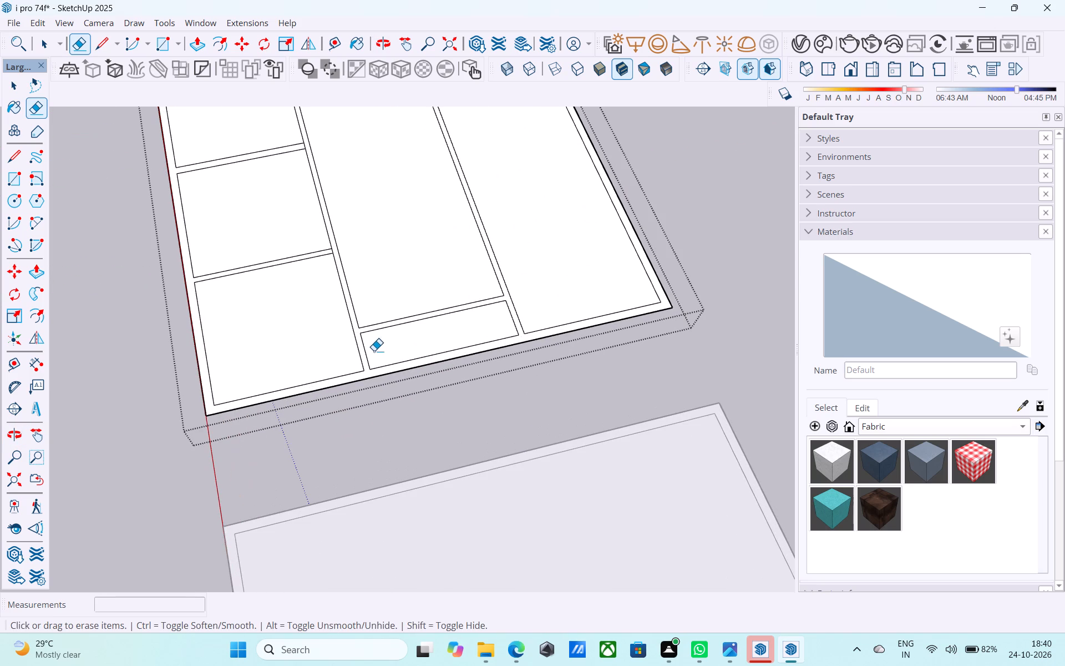
Push/Pull the connected wall face of the partitioned plan up 10'.
key("space")
scroll(368, 340, "up", 1)
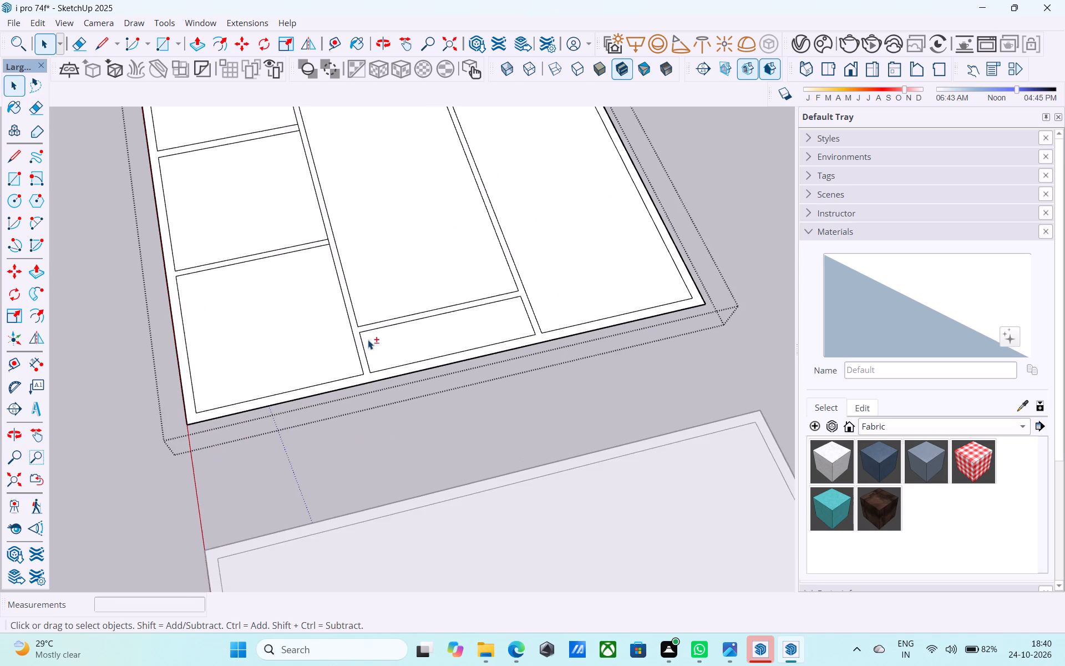
middle_click_drag(368, 340, 514, 326, "shift")
scroll(326, 334, "up", 3)
left_click(307, 331)
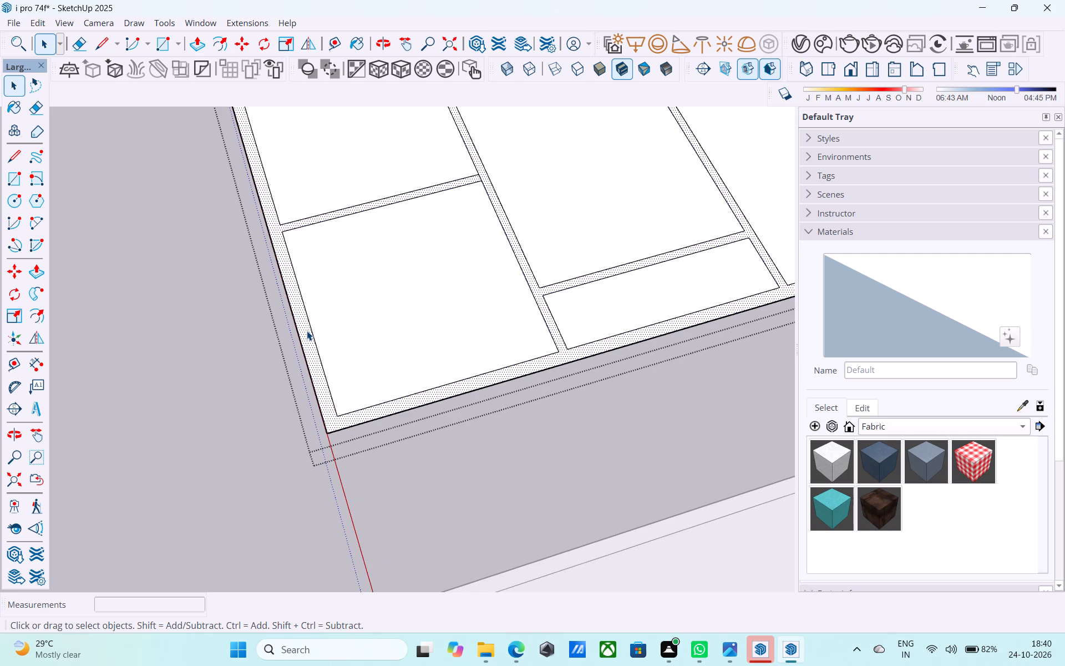
key("p")
left_click(307, 331)
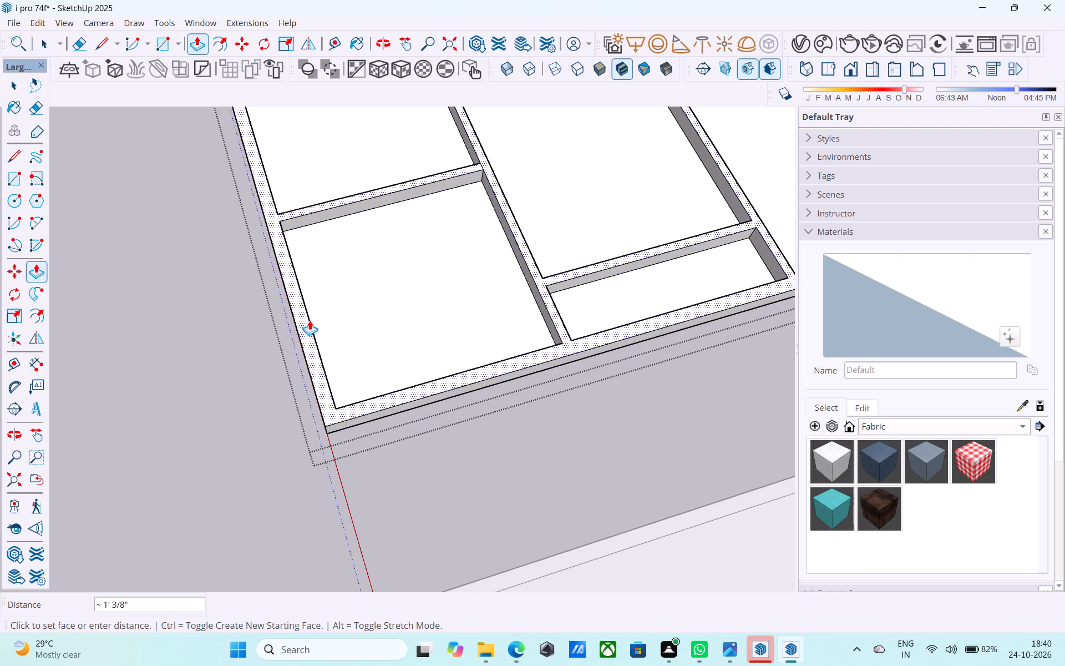
type("10'")
key("Return")
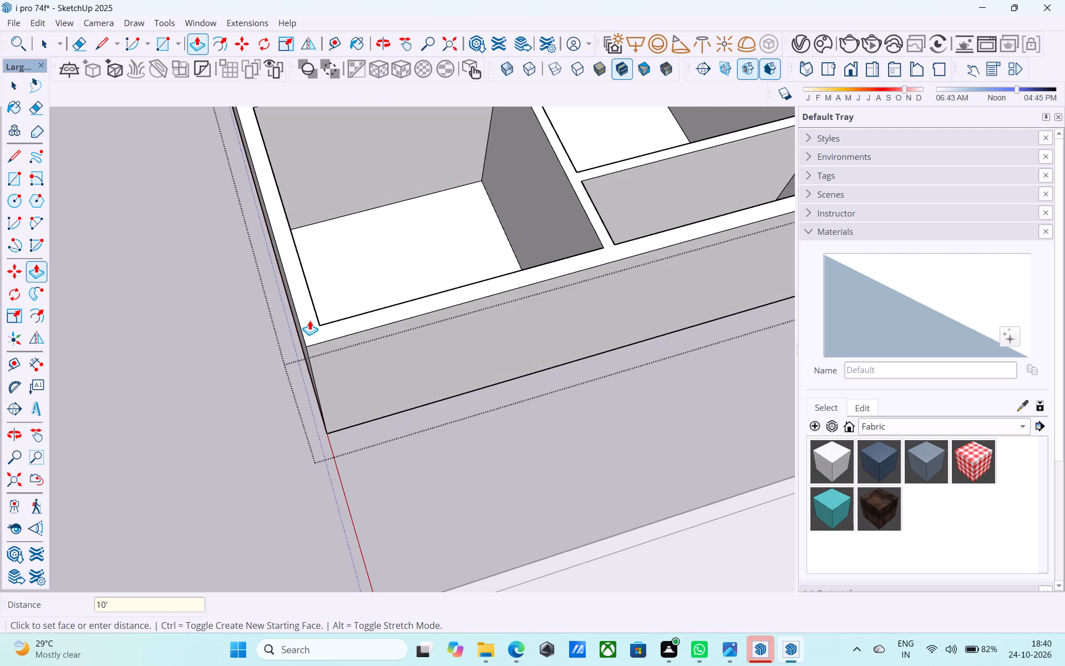
Examine the raised walls and rooms from low and high viewing angles.
scroll(310, 320, "down", 5)
middle_click_drag(310, 320, 342, 243, "shift")
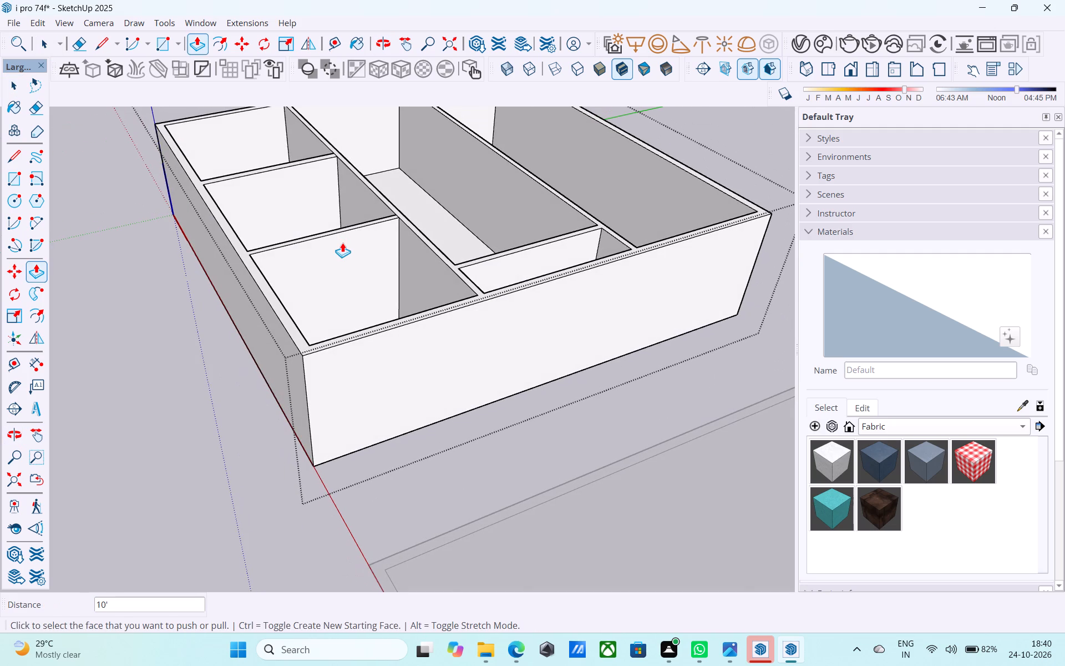
scroll(351, 243, "down", 5)
middle_click_drag(338, 243, 320, 200)
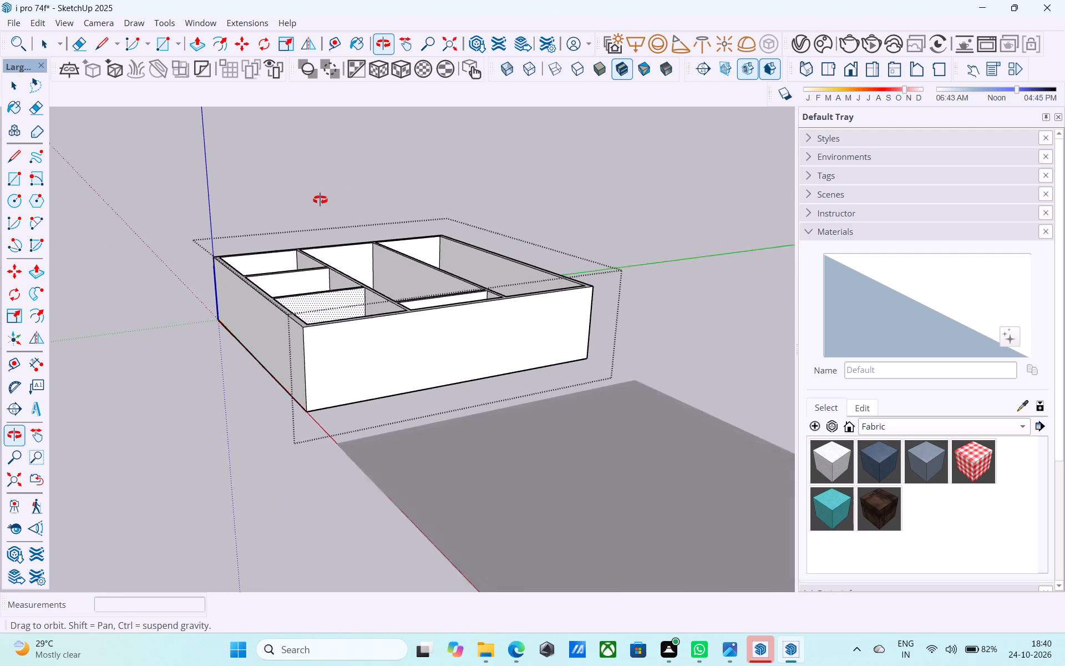
middle_click_drag(320, 200, 320, 199)
middle_click(319, 199)
middle_click_drag(358, 303, 367, 250, "shift")
middle_click(367, 250)
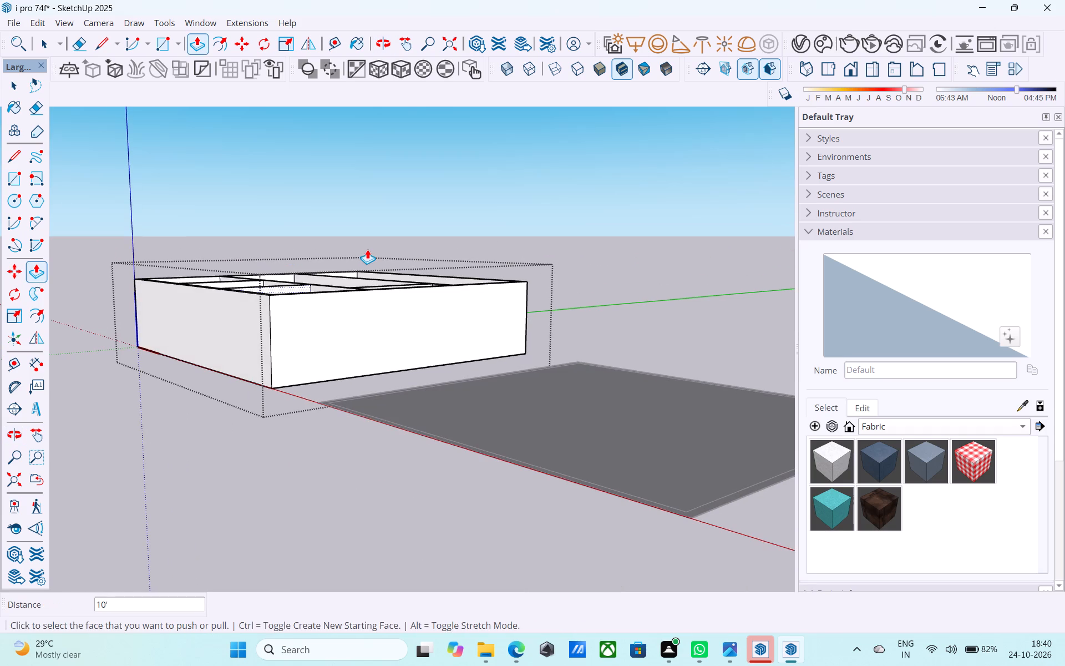
middle_click_drag(366, 249, 369, 356)
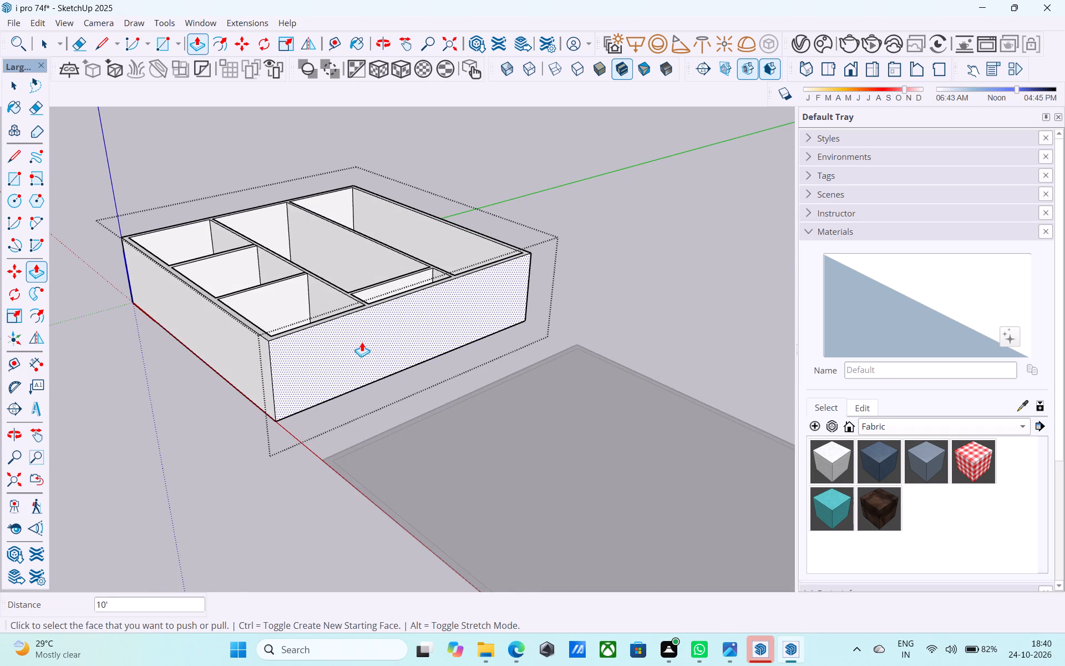
scroll(362, 342, "down", 2)
middle_click_drag(362, 341, 347, 365, "shift")
scroll(343, 355, "up", 4)
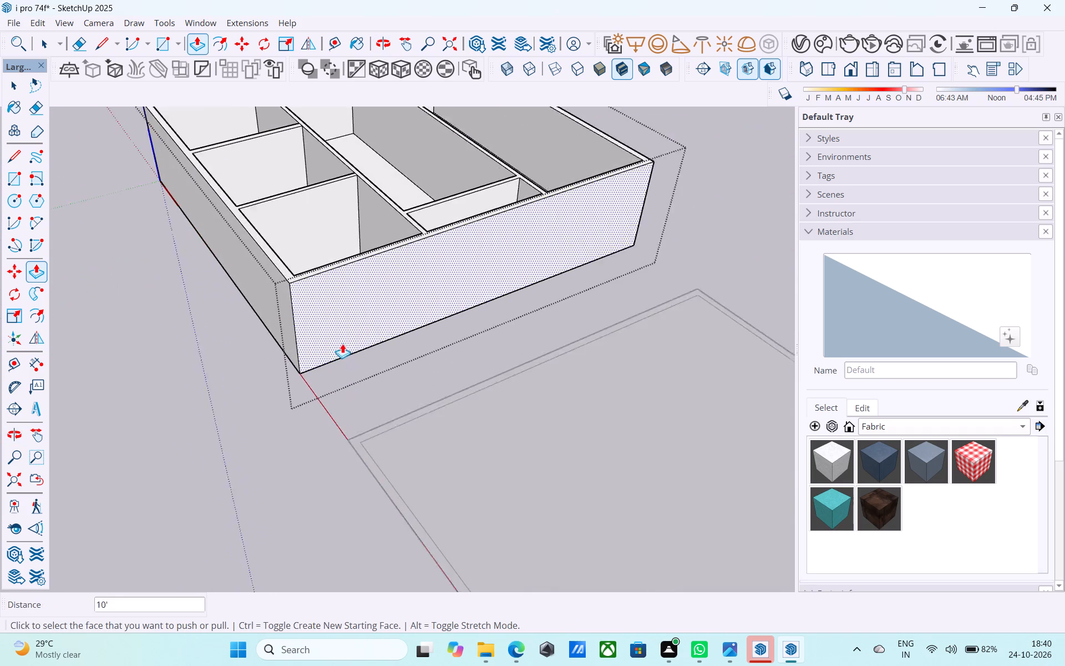
scroll(342, 344, "up", 1)
scroll(427, 285, "down", 4)
middle_click_drag(429, 289, 395, 358, "shift")
Draw two 9" lines across the outer wall's top face at both inner corners of the small middle-bay room.
key("space")
middle_click_drag(418, 333, 425, 356)
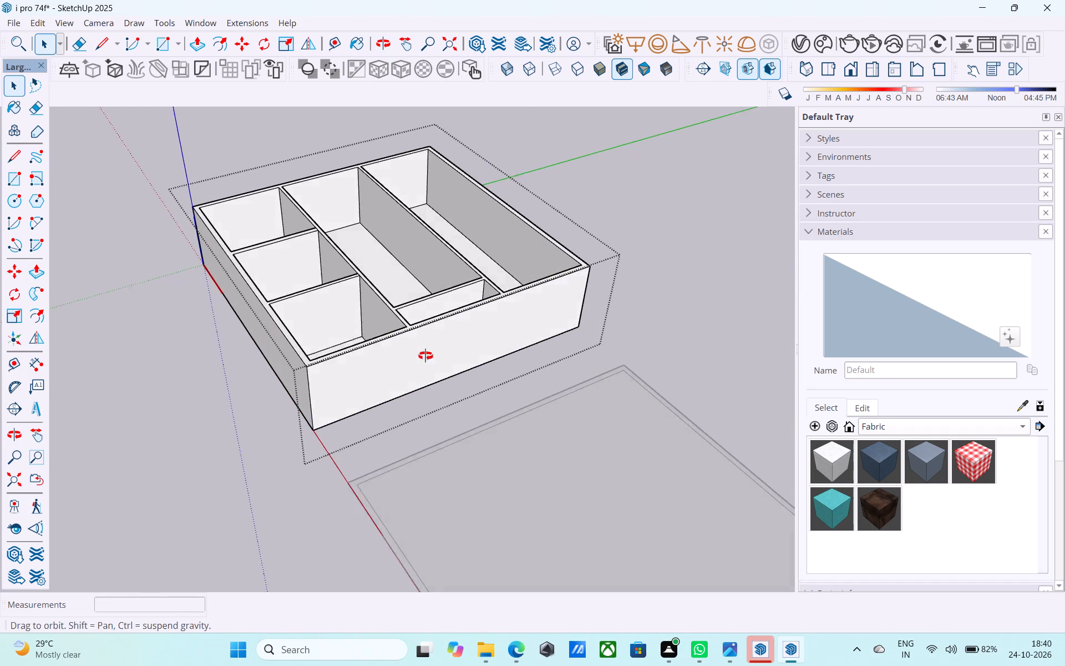
middle_click_drag(425, 356, 428, 375)
scroll(417, 337, "up", 9)
key("l")
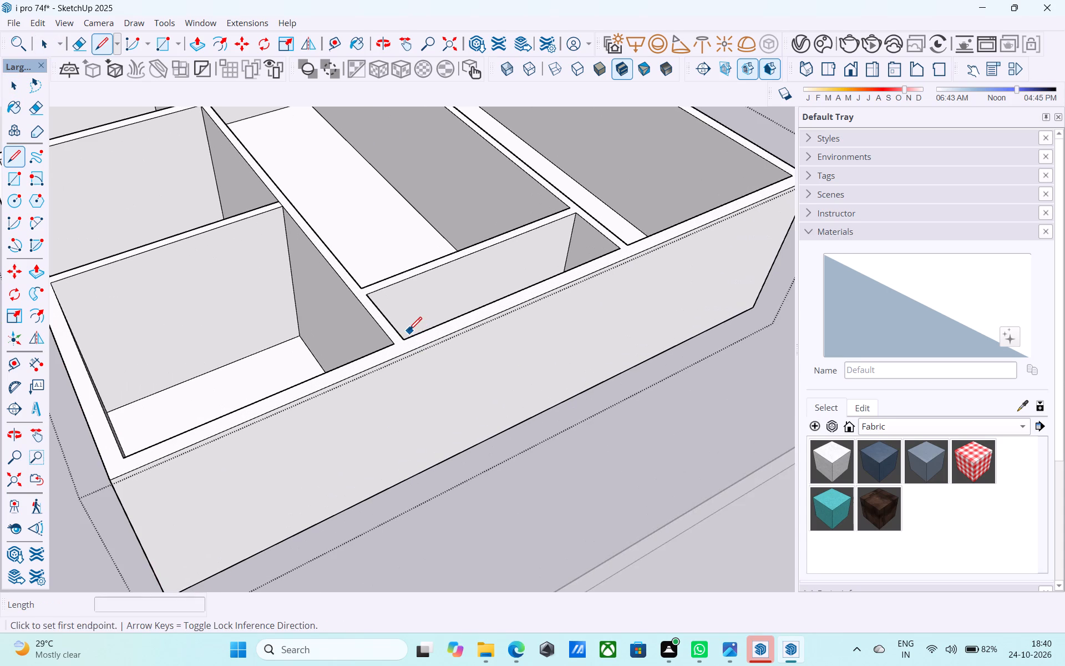
left_click(404, 341)
left_click(409, 350)
left_click(618, 249)
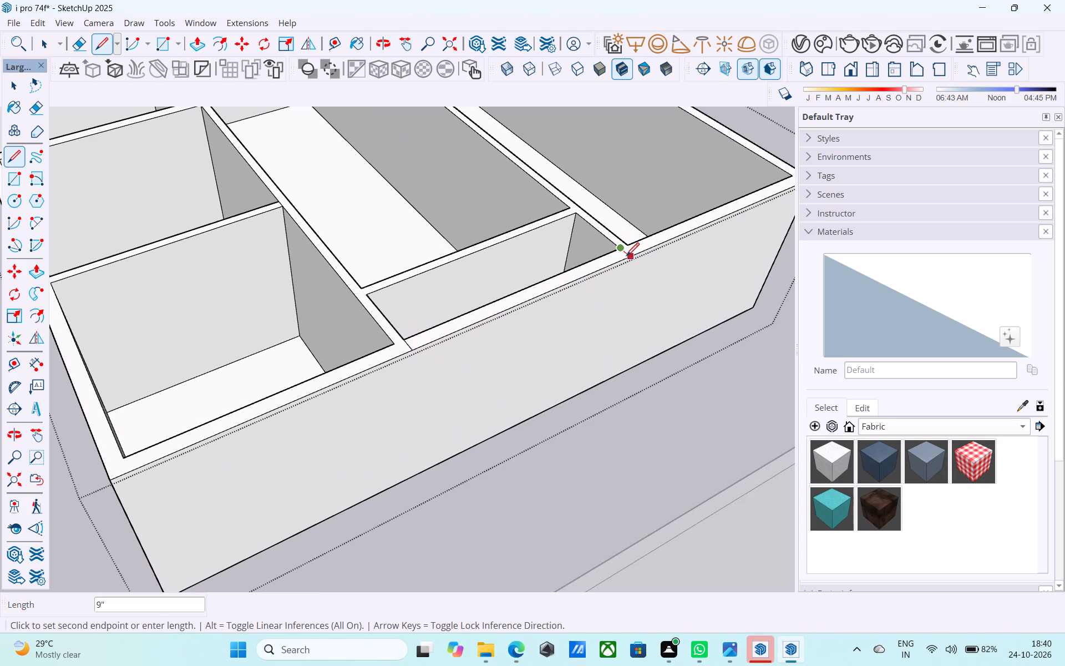
left_click(626, 258)
Push the outer wall's top section in front of the small middle room down 7', and close the component.
key("space")
left_click(496, 304)
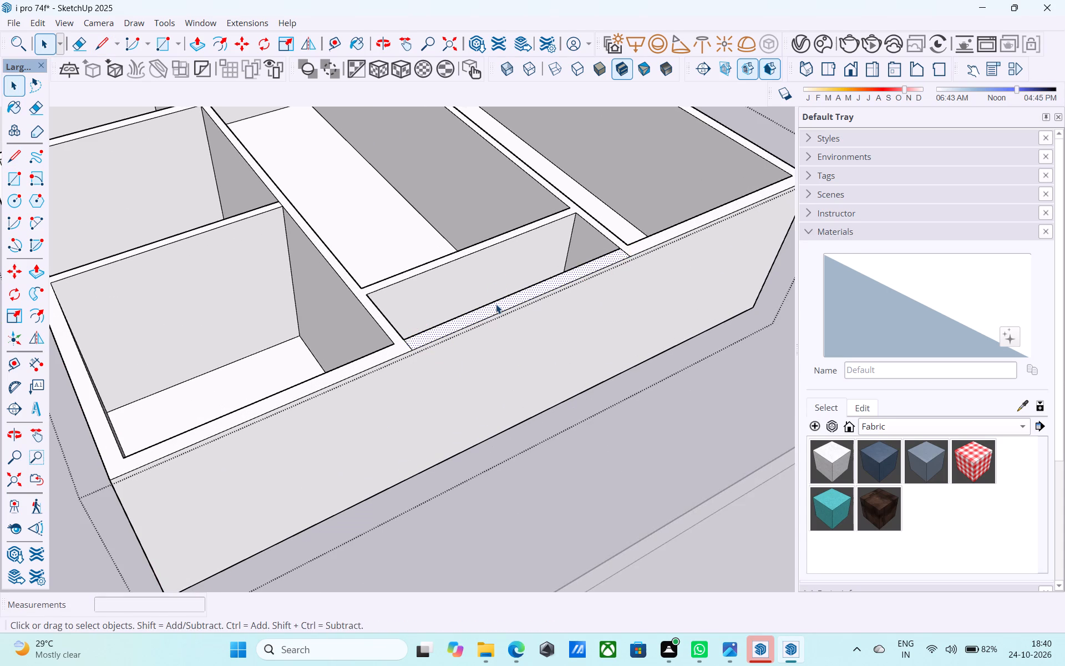
key("p")
left_click(496, 304)
type("7'")
key("Return")
scroll(615, 300, "down", 4)
middle_click_drag(616, 359, 415, 202)
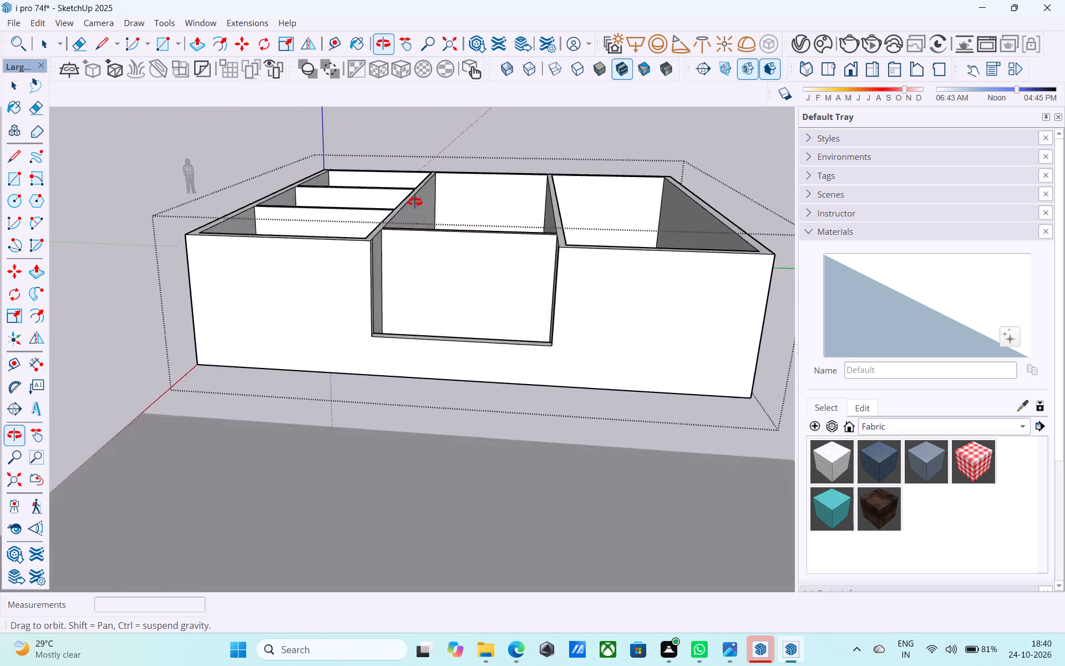
middle_click_drag(415, 202, 554, 236)
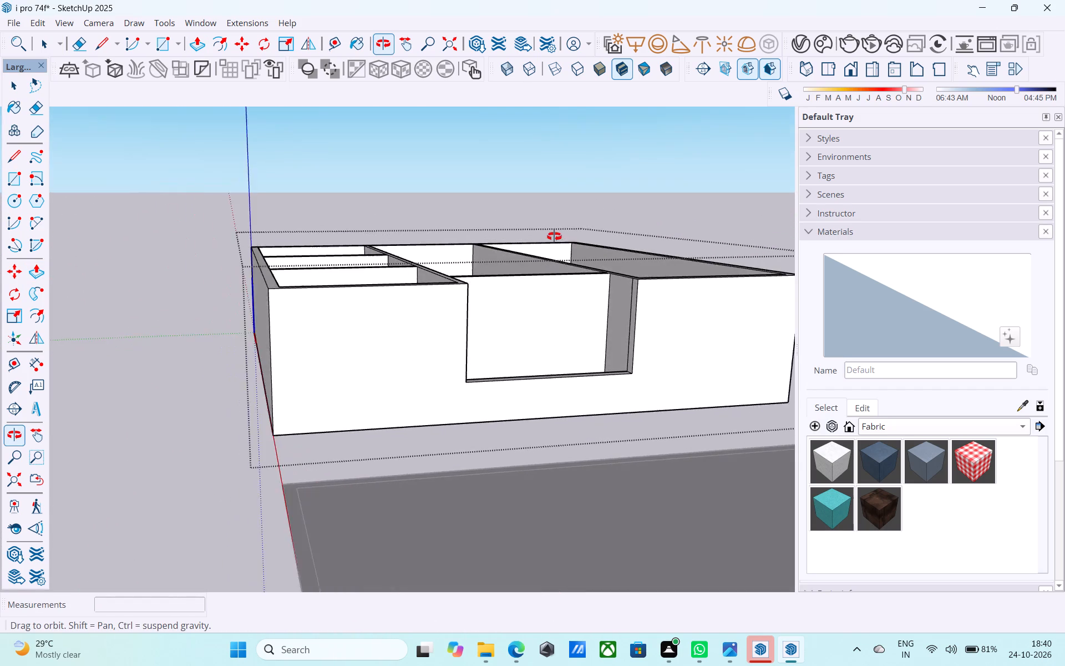
middle_click_drag(554, 236, 599, 233)
scroll(485, 242, "down", 5)
middle_click_drag(545, 317, 545, 360, "shift")
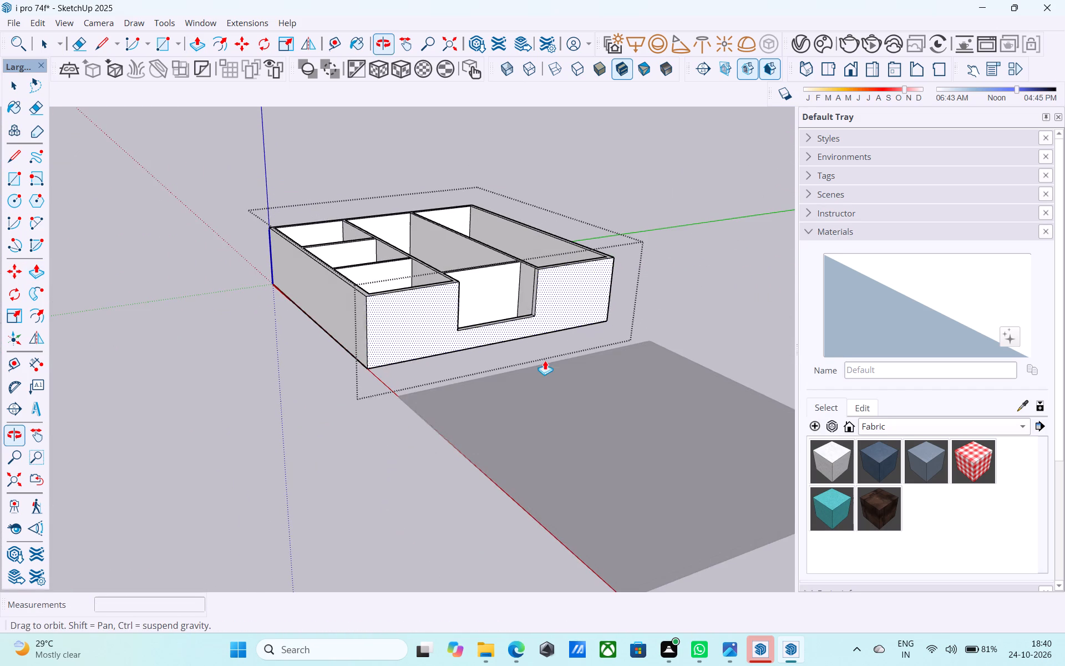
key("space")
left_click(689, 279)
Copy the "1st f" walls component 10' straight up, resting its bottom corner on the original's top corner.
left_click(497, 306)
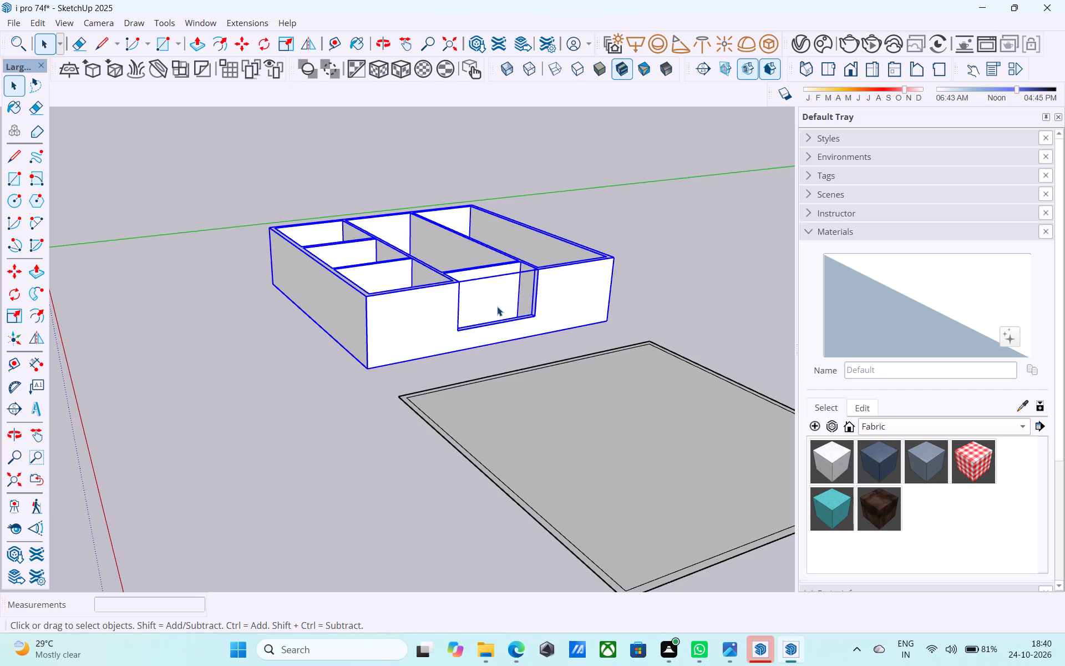
key("m")
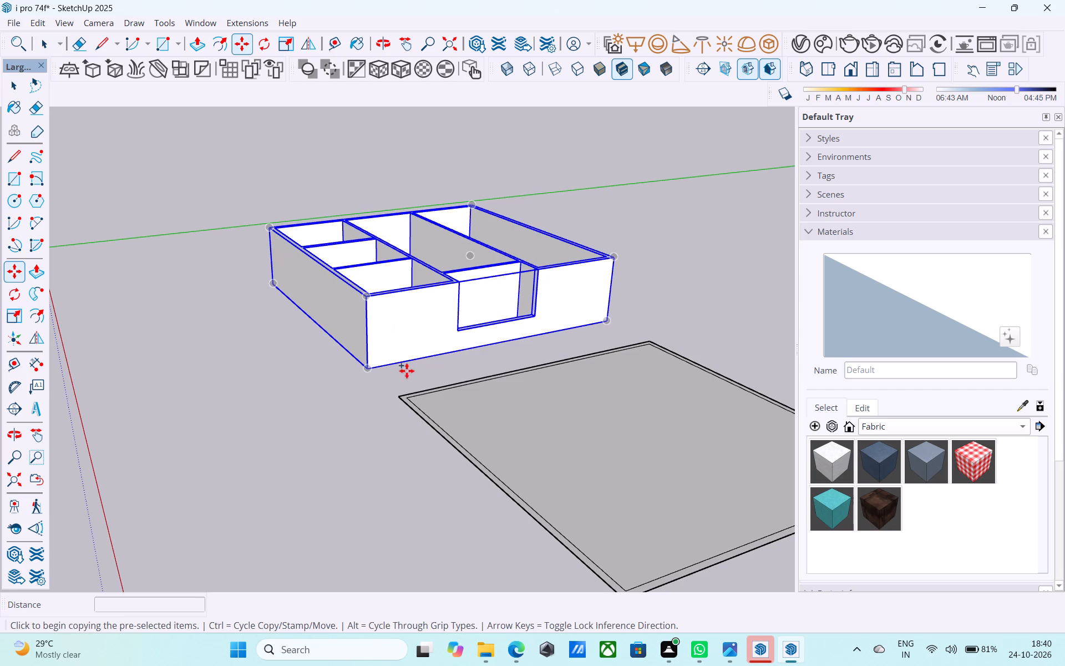
left_click(367, 366)
scroll(378, 292, "up", 3)
left_click(363, 296)
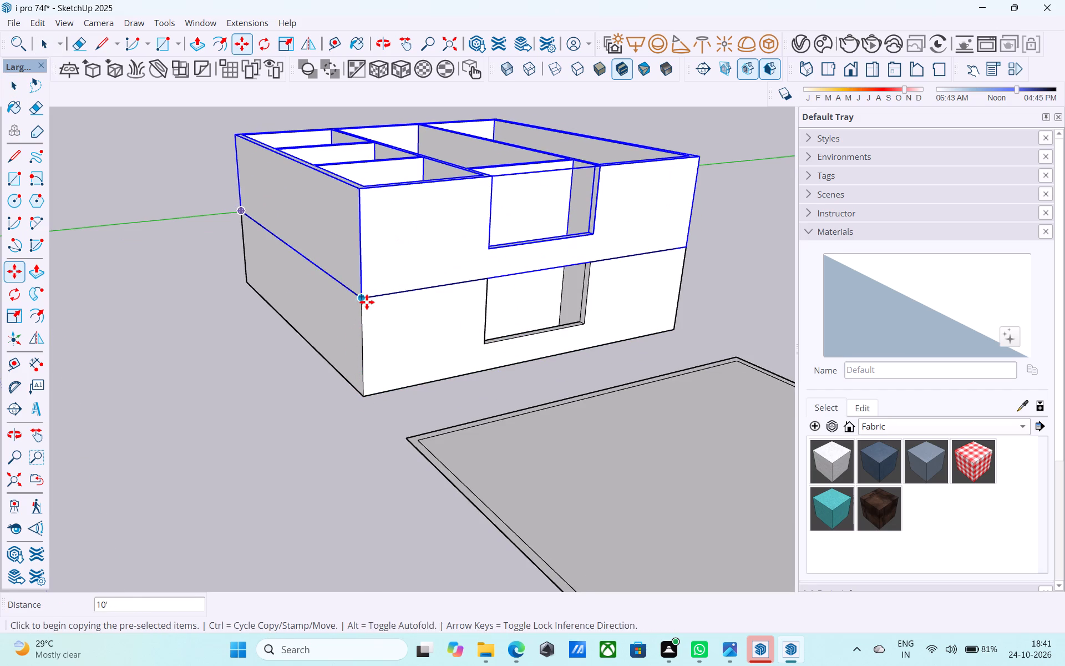
Copy the second storey straight up onto its own top corner to form the third storey.
left_click(367, 302)
left_click(361, 185)
Copy the third storey straight up onto its own top corner to form the fourth storey.
scroll(371, 192, "down", 3)
middle_click_drag(372, 201, 376, 315, "shift")
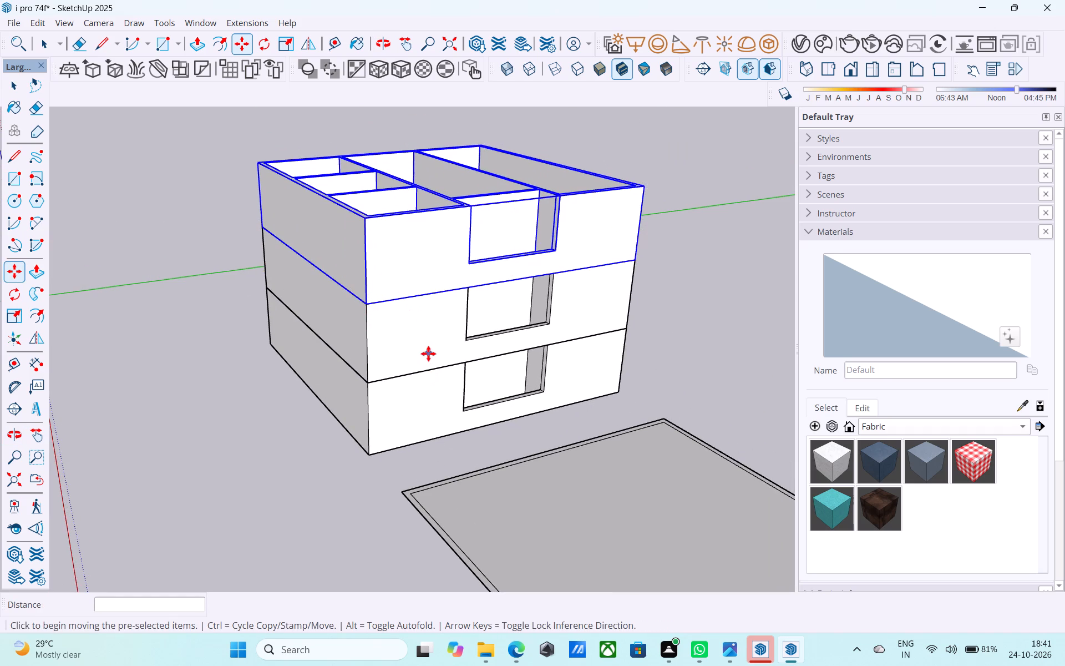
left_click(360, 299)
left_click(370, 218)
scroll(394, 208, "down", 1)
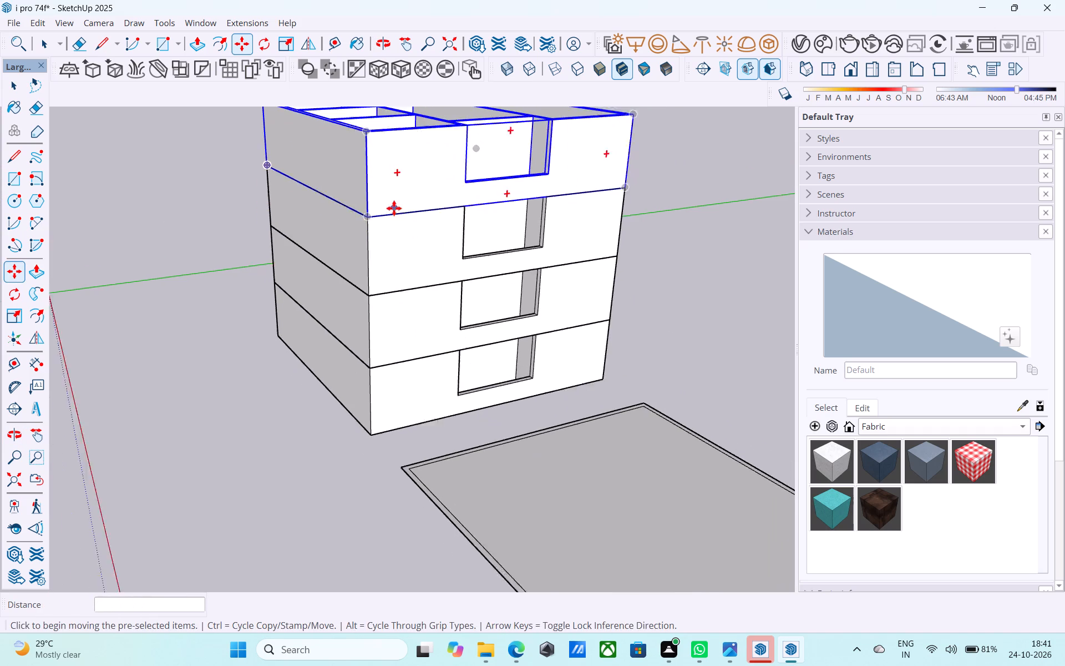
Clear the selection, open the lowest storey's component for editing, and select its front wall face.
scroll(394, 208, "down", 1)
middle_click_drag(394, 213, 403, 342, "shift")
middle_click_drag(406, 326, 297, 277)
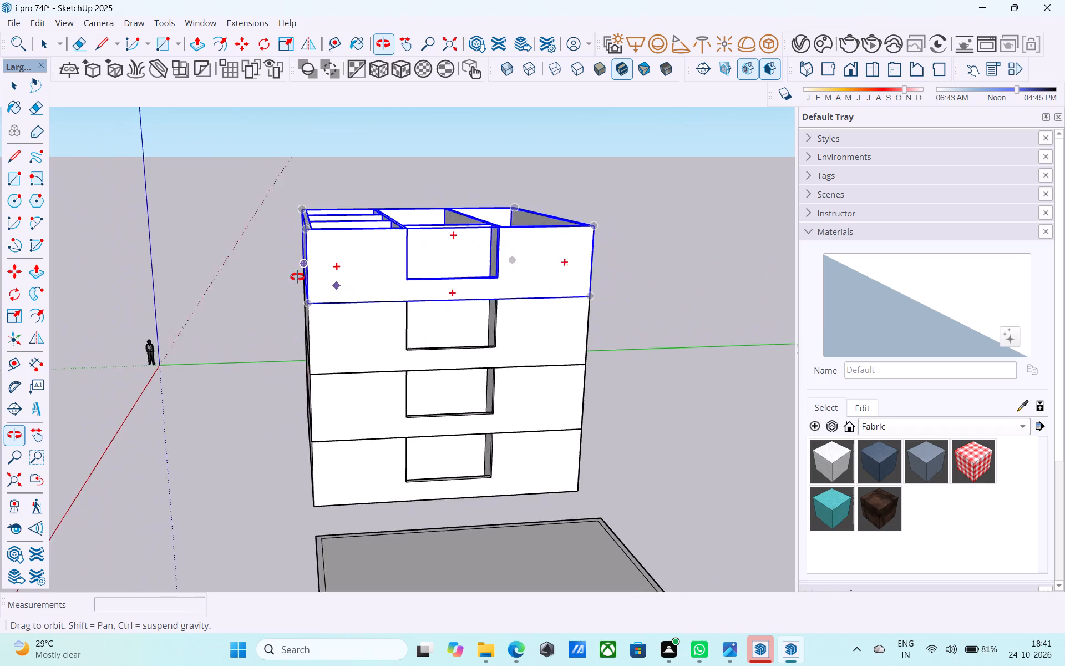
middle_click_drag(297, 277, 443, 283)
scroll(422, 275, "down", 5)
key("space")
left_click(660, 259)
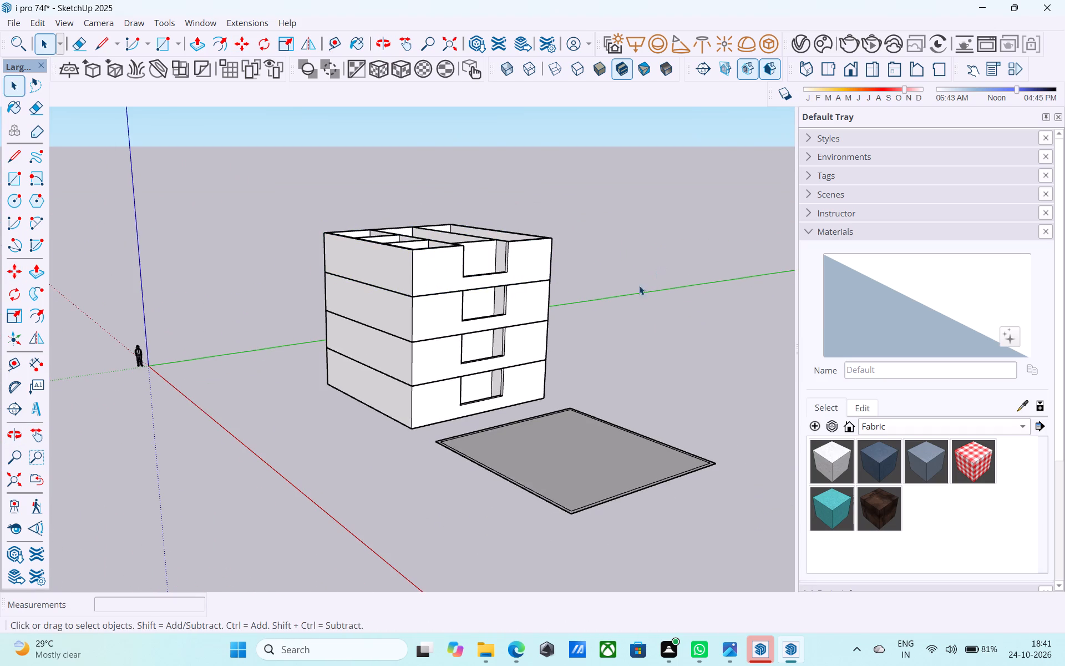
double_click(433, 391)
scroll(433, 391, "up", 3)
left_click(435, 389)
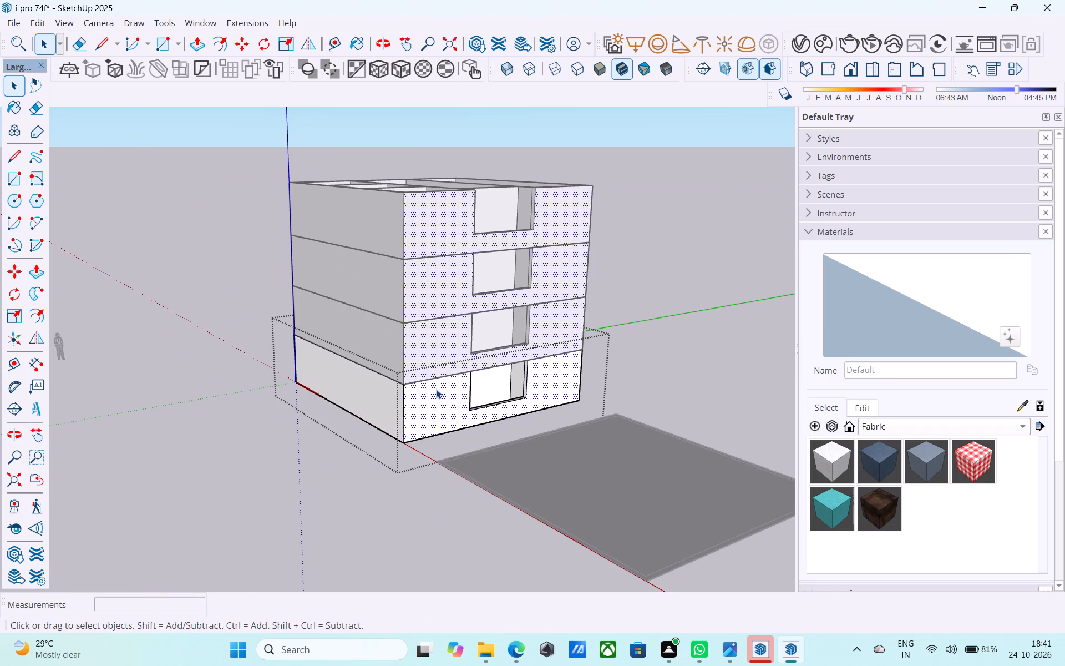
Examine the four stacked storeys and the lowest storey's front wall and top edge from several angles.
scroll(438, 381, "down", 3)
middle_click_drag(438, 381, 360, 384, "shift")
scroll(406, 382, "up", 4)
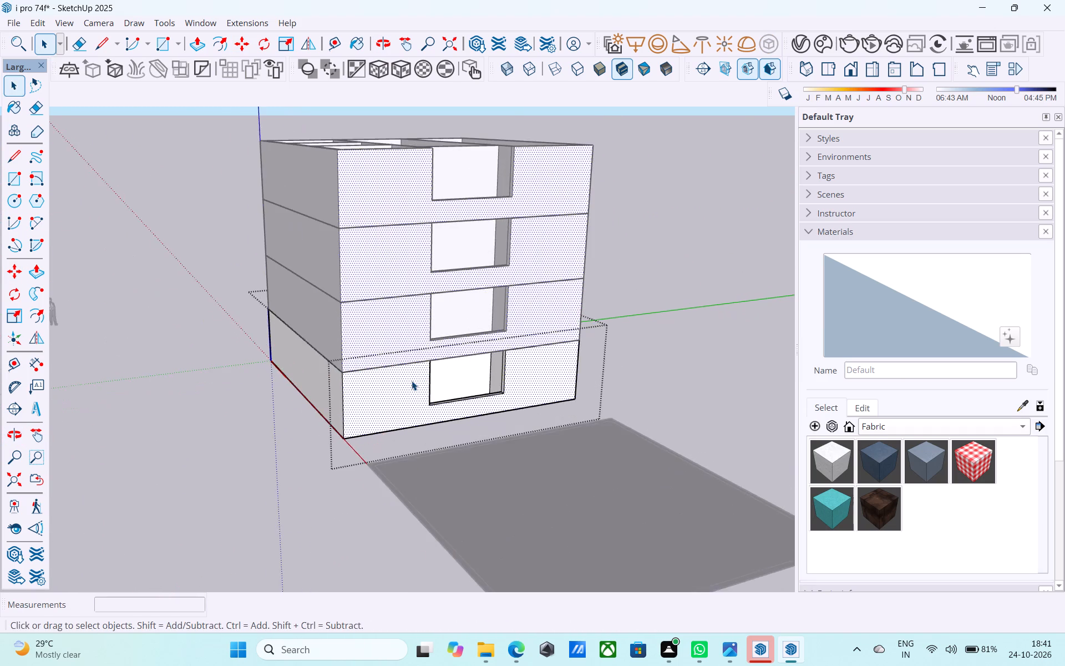
scroll(412, 381, "up", 4)
middle_click_drag(411, 381, 434, 385)
scroll(444, 377, "up", 1, "shift")
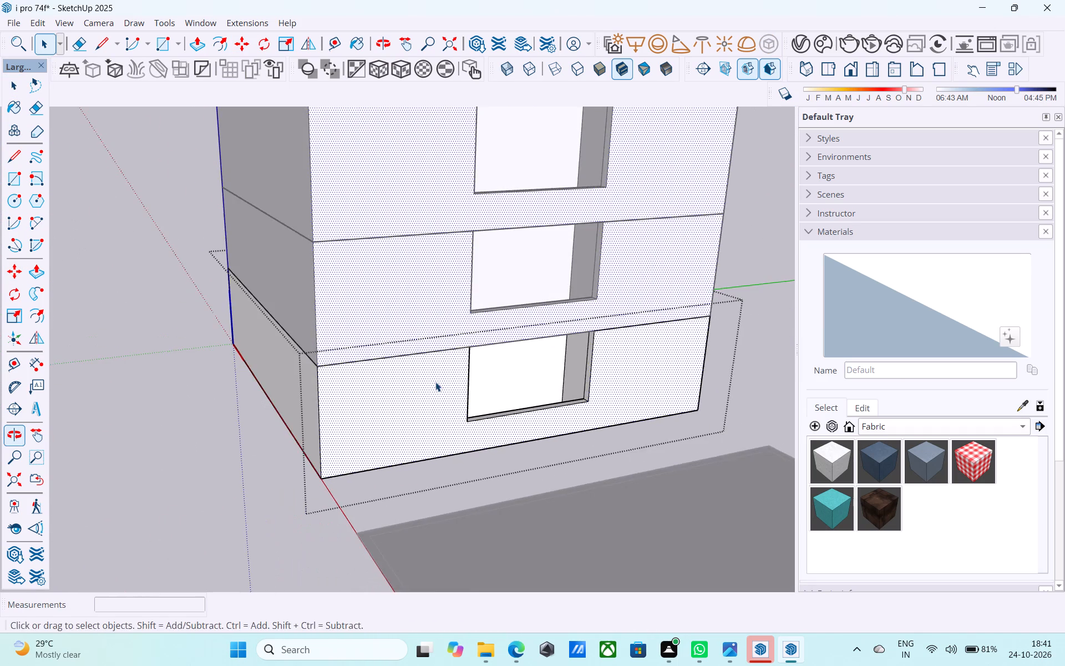
scroll(433, 376, "down", 4)
middle_click_drag(424, 370, 412, 498)
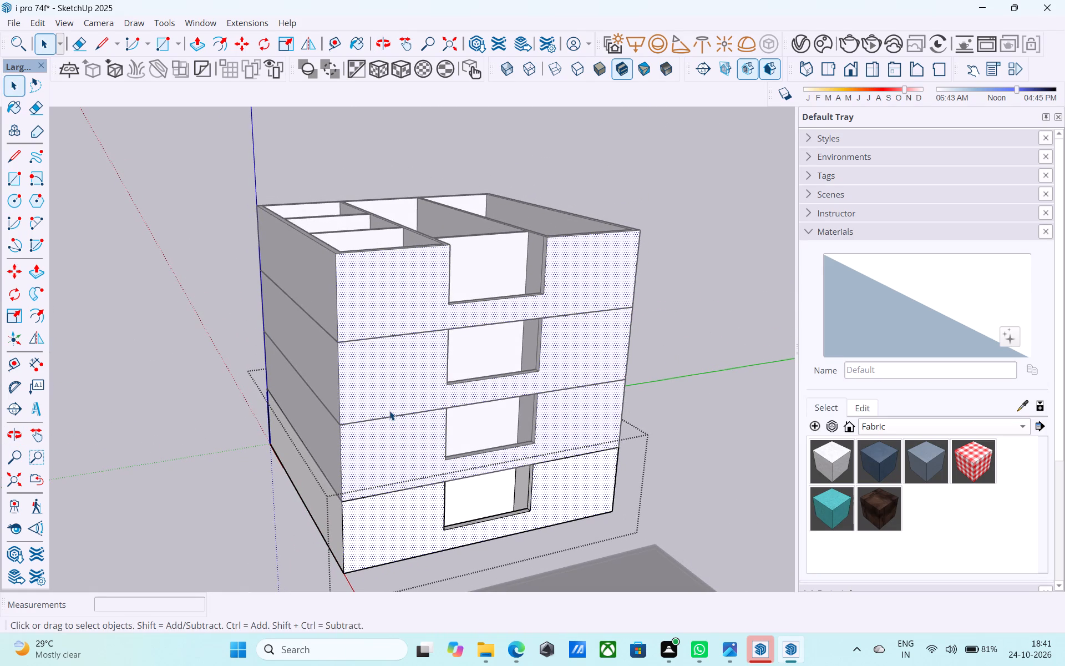
scroll(389, 411, "down", 5)
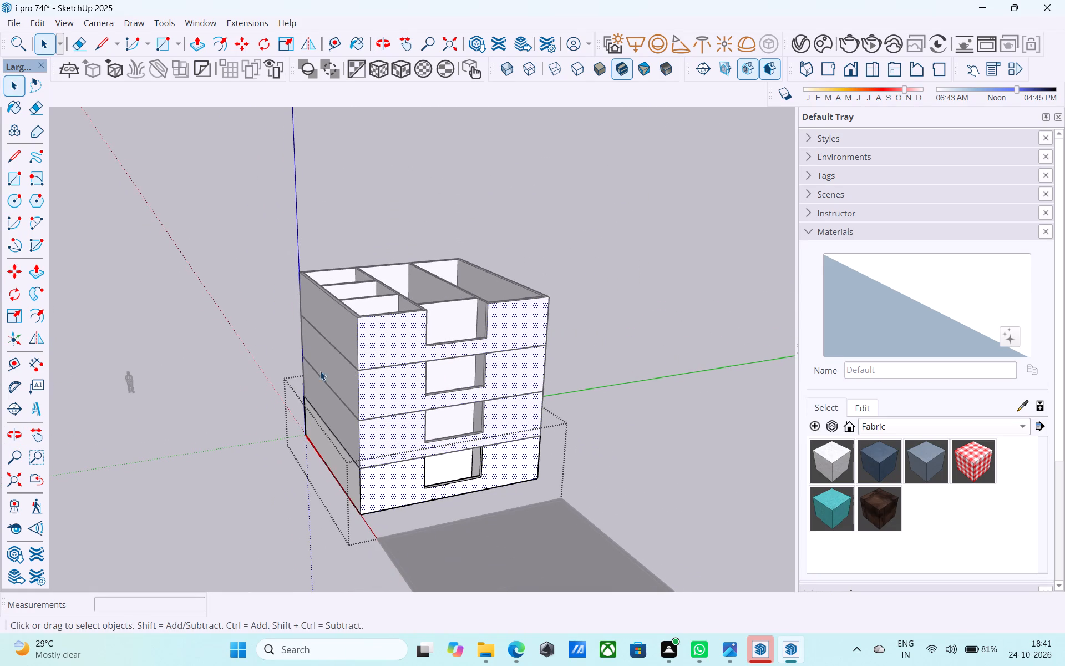
scroll(275, 356, "down", 6)
scroll(591, 370, "up", 5)
scroll(521, 362, "down", 3)
middle_click_drag(496, 377, 585, 320, "shift")
scroll(384, 373, "up", 8)
left_click(369, 361)
scroll(369, 361, "down", 2)
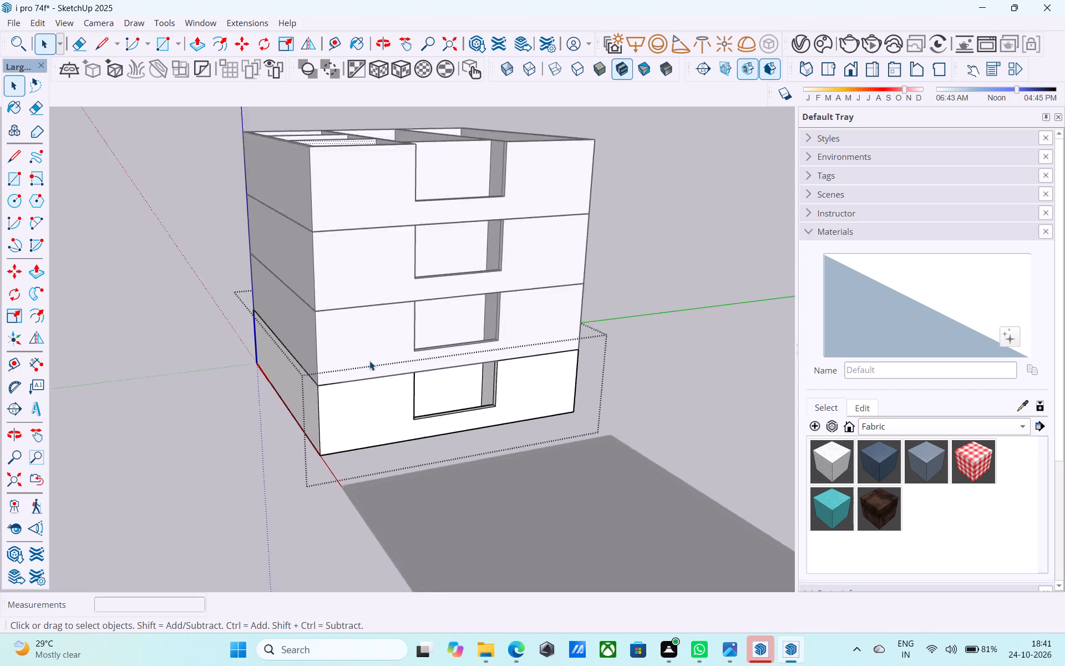
scroll(369, 361, "down", 4)
scroll(351, 386, "up", 5)
left_click(351, 386)
scroll(351, 386, "down", 5)
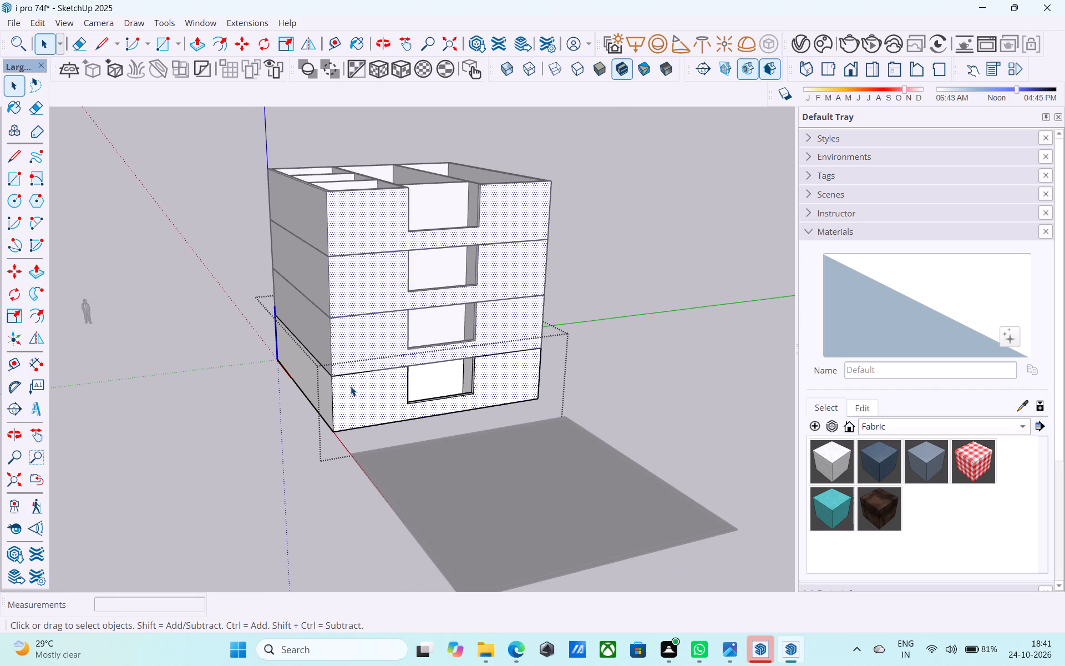
scroll(351, 386, "up", 8)
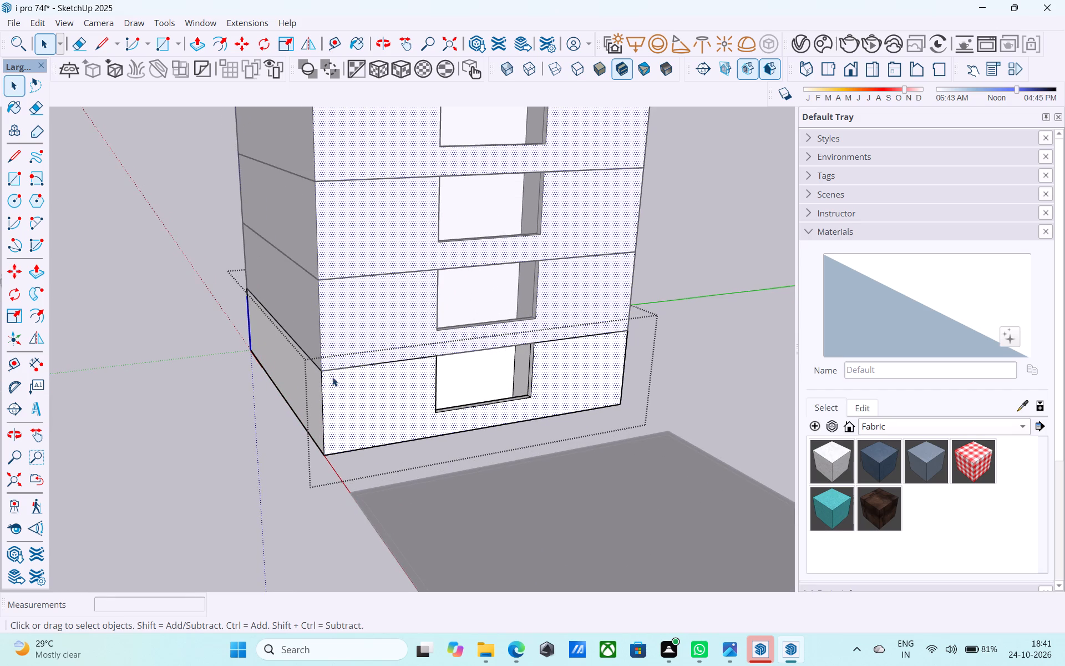
scroll(326, 371, "up", 4)
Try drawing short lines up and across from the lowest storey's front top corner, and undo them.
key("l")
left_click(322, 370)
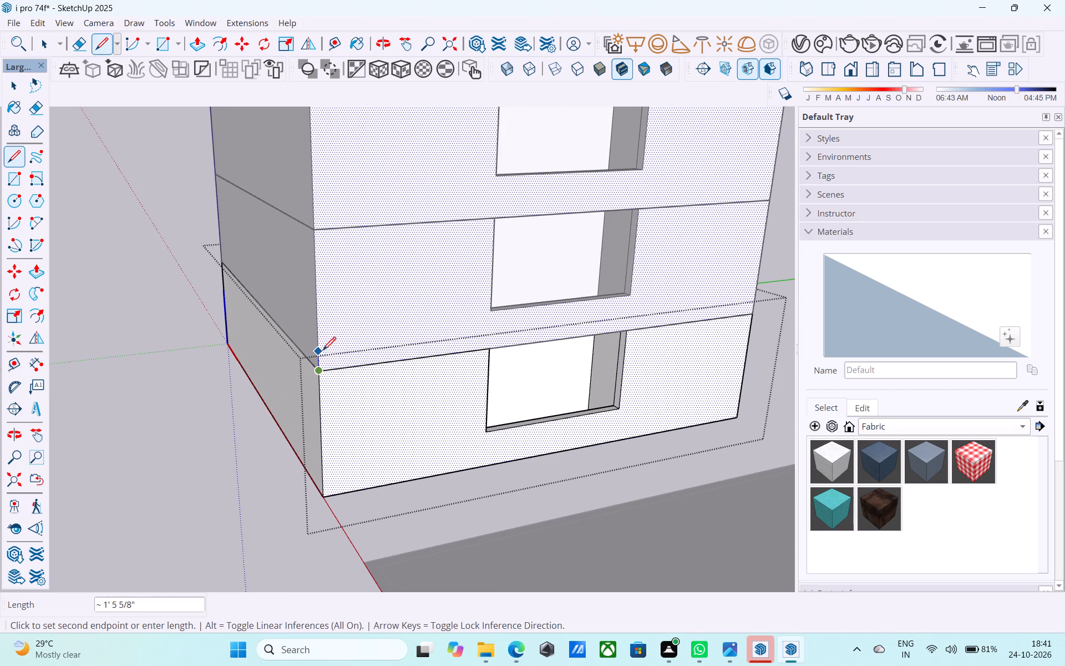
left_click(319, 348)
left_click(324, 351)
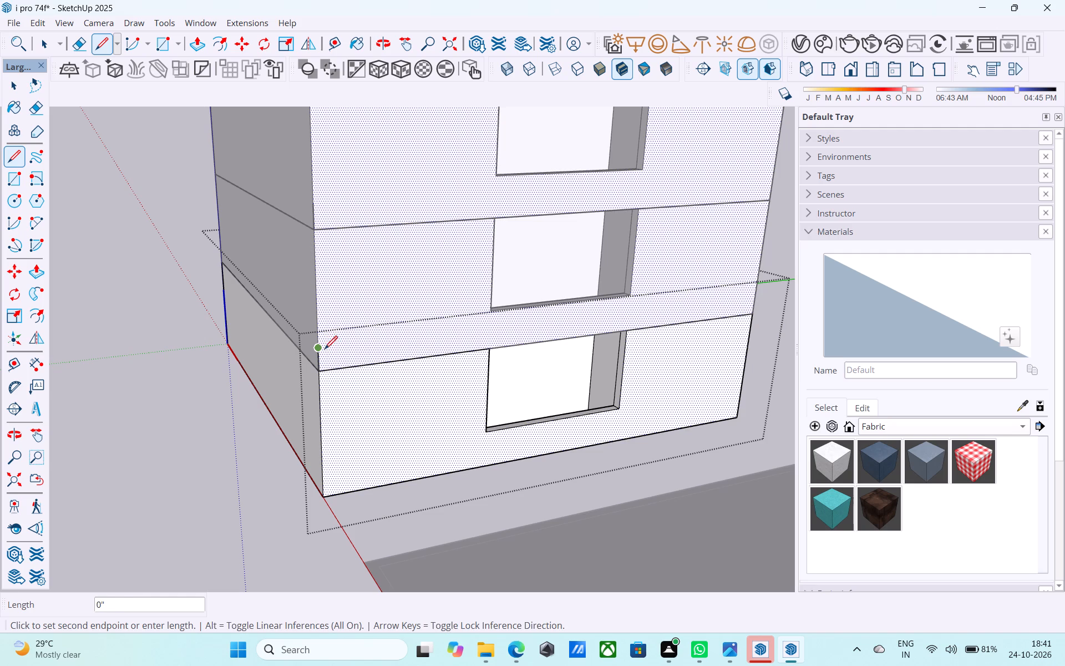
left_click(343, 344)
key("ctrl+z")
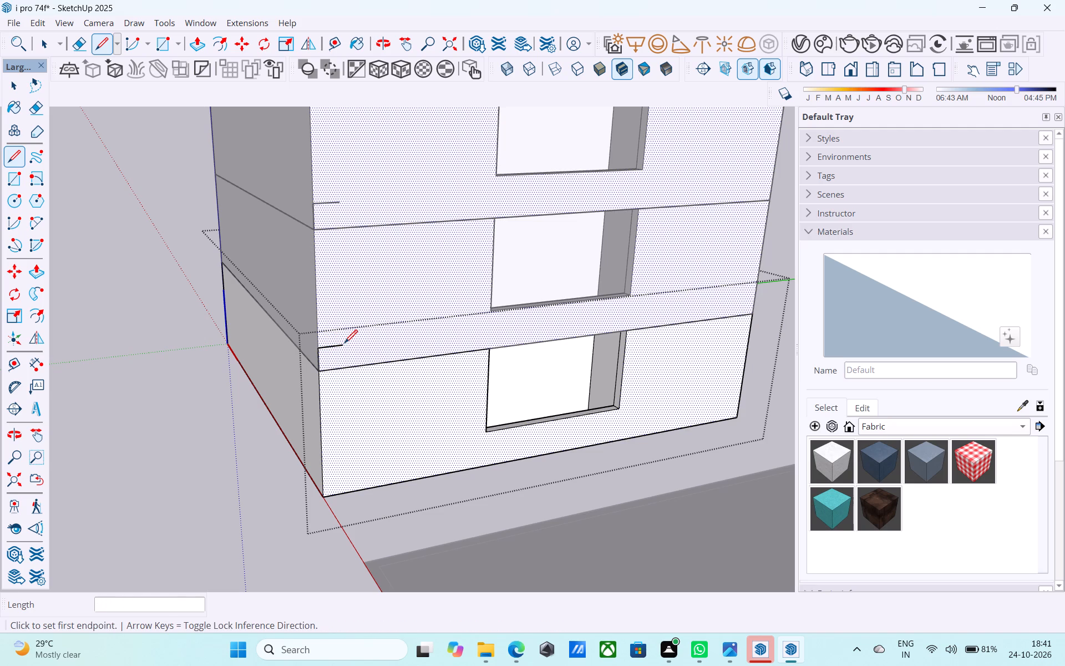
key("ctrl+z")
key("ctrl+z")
Undo the three storey copies stacked above the "1st f" walls component.
key("space")
scroll(345, 348, "down", 10)
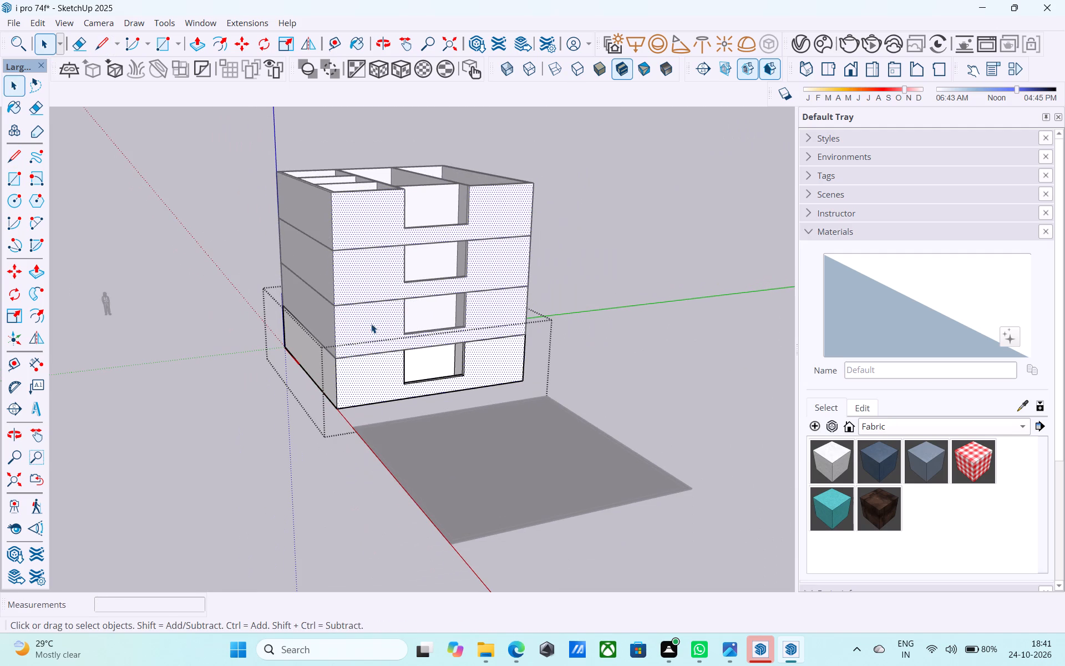
left_click(371, 324)
key("ctrl+z")
key("ctrl+z")
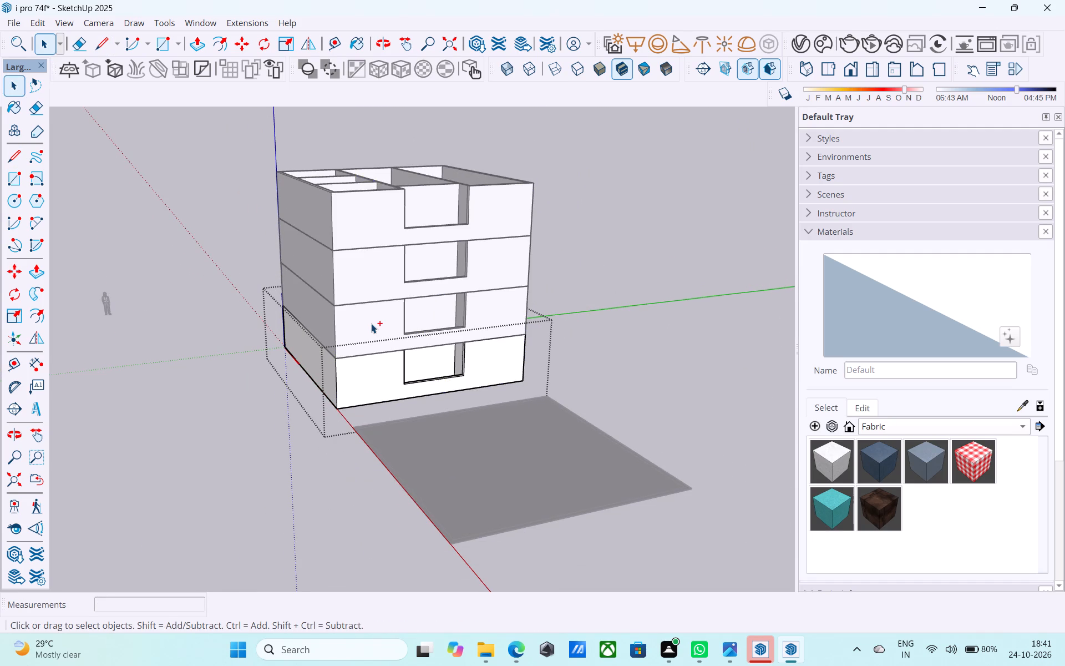
key("ctrl+z")
key("ctrl+z")
key("ctrl+z")
Open the "1st f" component and draw a rectangle at wall-top level covering the row of three small side rooms, between opposite inner corners.
middle_click_drag(356, 344, 372, 508)
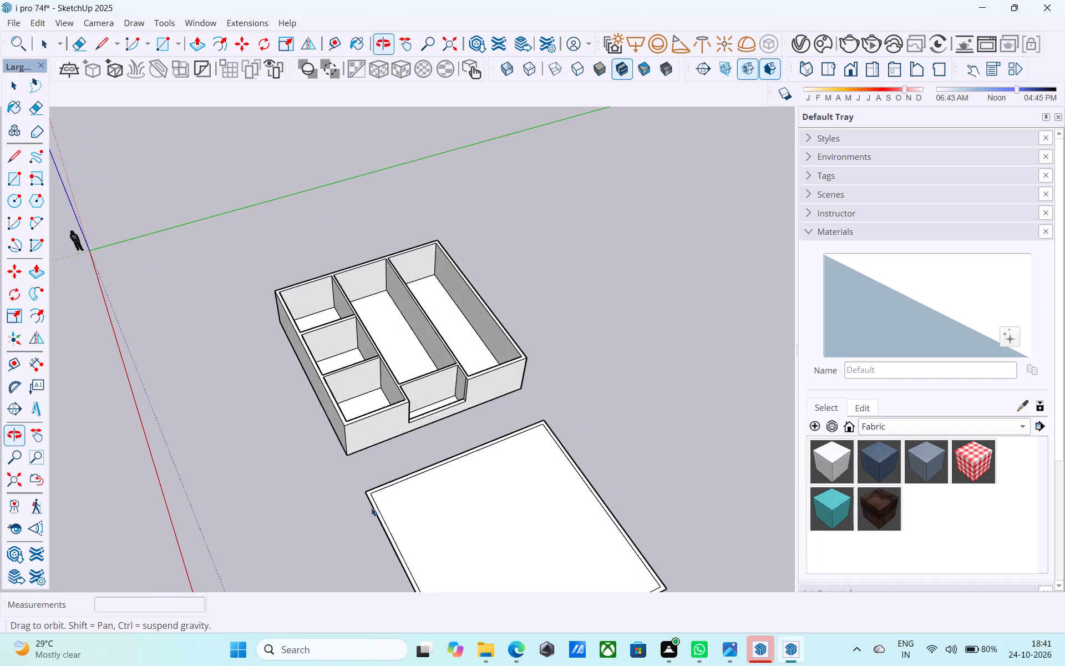
scroll(319, 286, "up", 4)
left_click(316, 292)
middle_click_drag(350, 316, 287, 326)
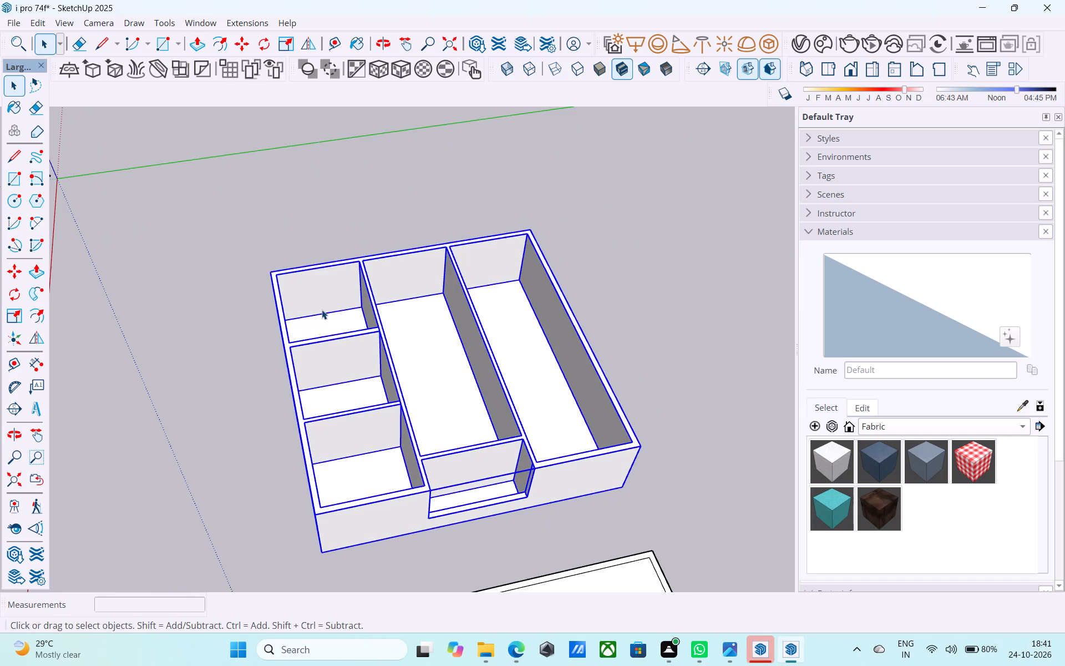
double_click(322, 309)
scroll(296, 303, "up", 4)
key("r")
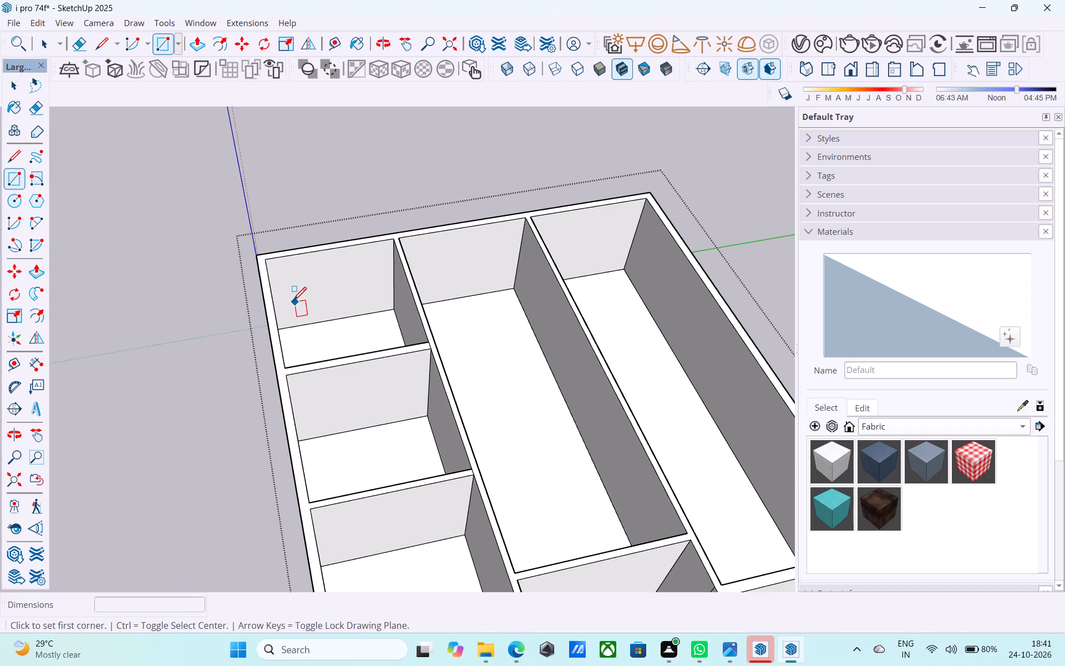
left_click(267, 261)
scroll(268, 261, "down", 5)
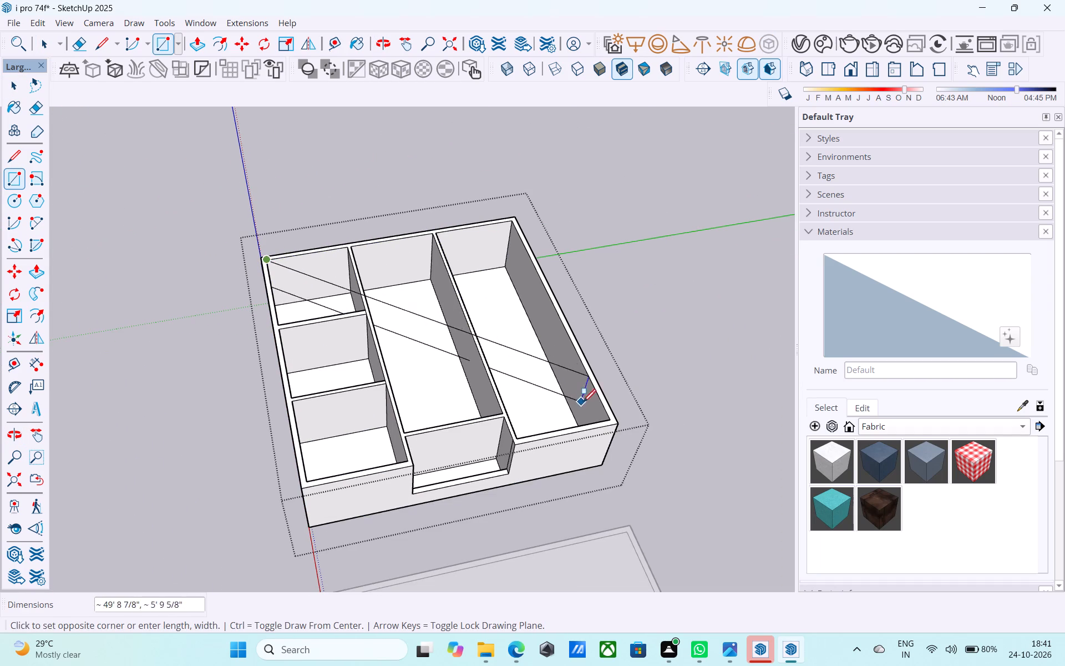
scroll(355, 440, "up", 4)
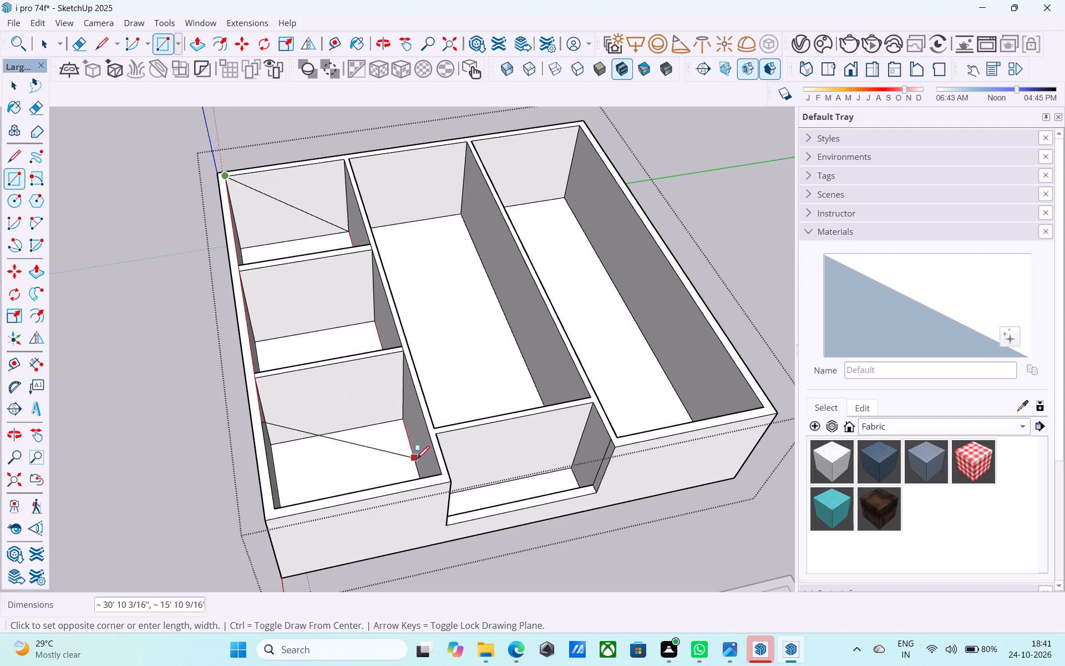
left_click(444, 478)
key("space")
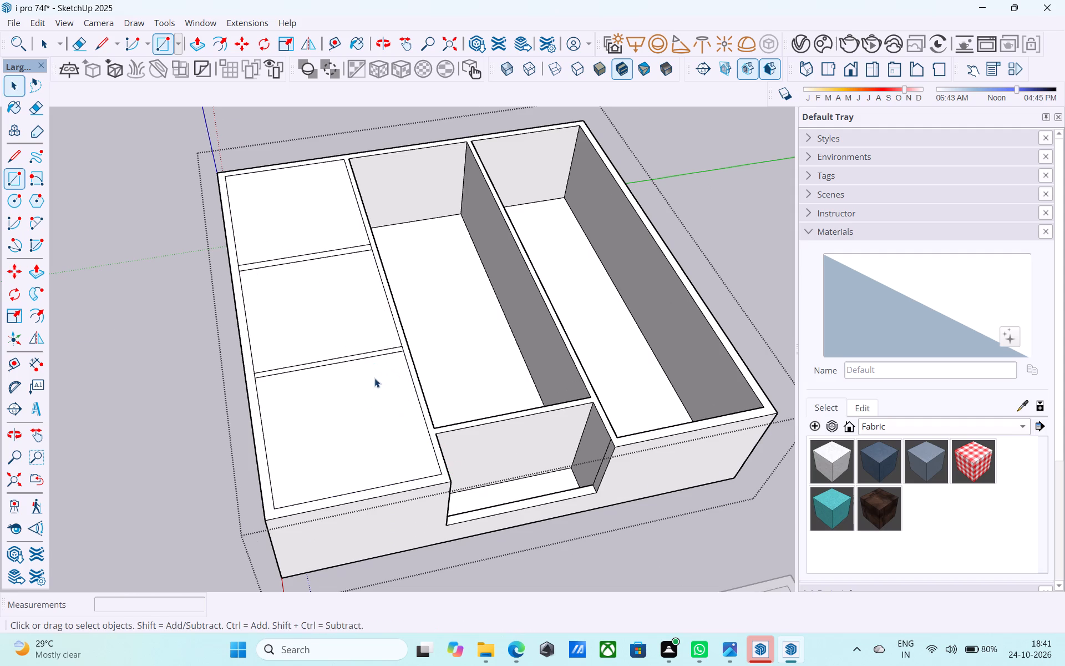
Reverse the new top face over each of the three small side rooms.
left_click(374, 378)
right_click(374, 378)
left_click(420, 228)
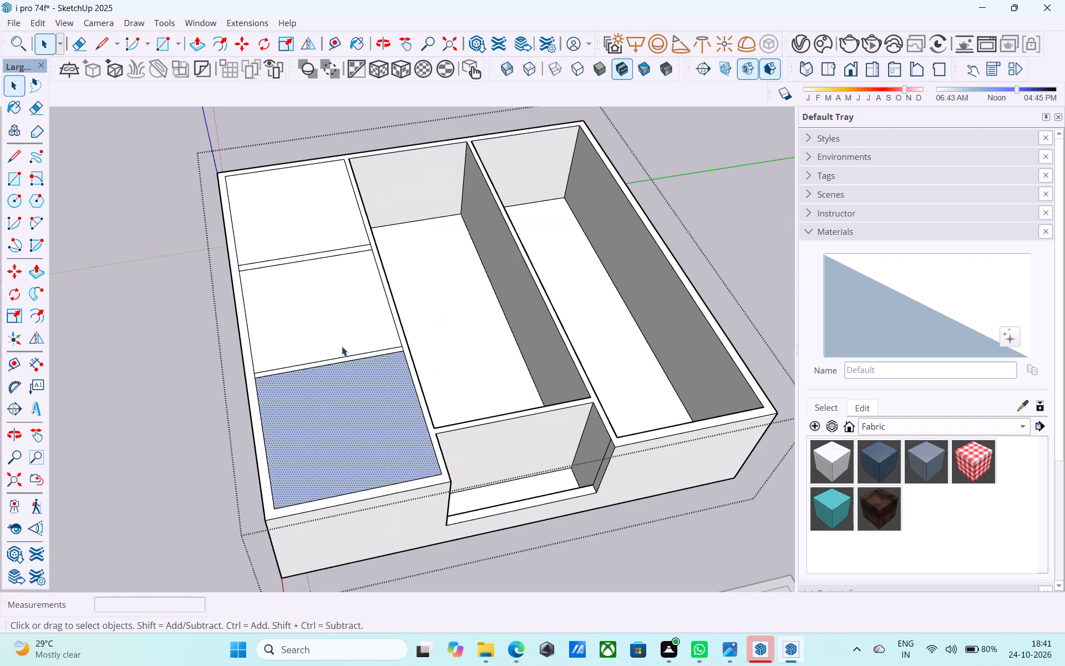
left_click(342, 322)
right_click(342, 322)
left_click(429, 502)
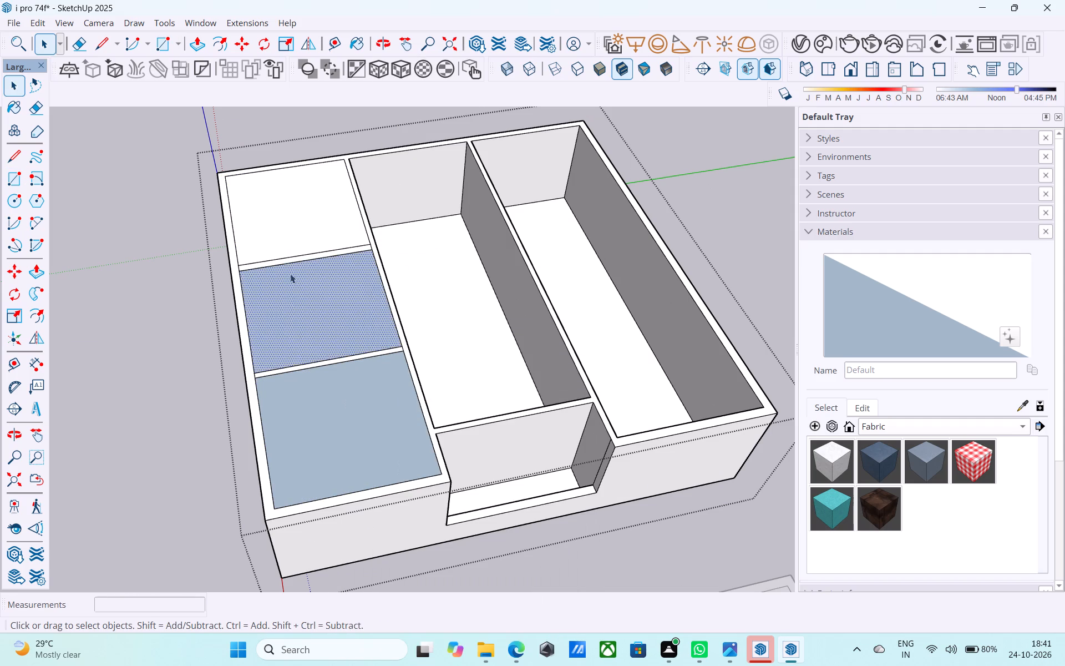
left_click(292, 234)
right_click(293, 234)
left_click(374, 415)
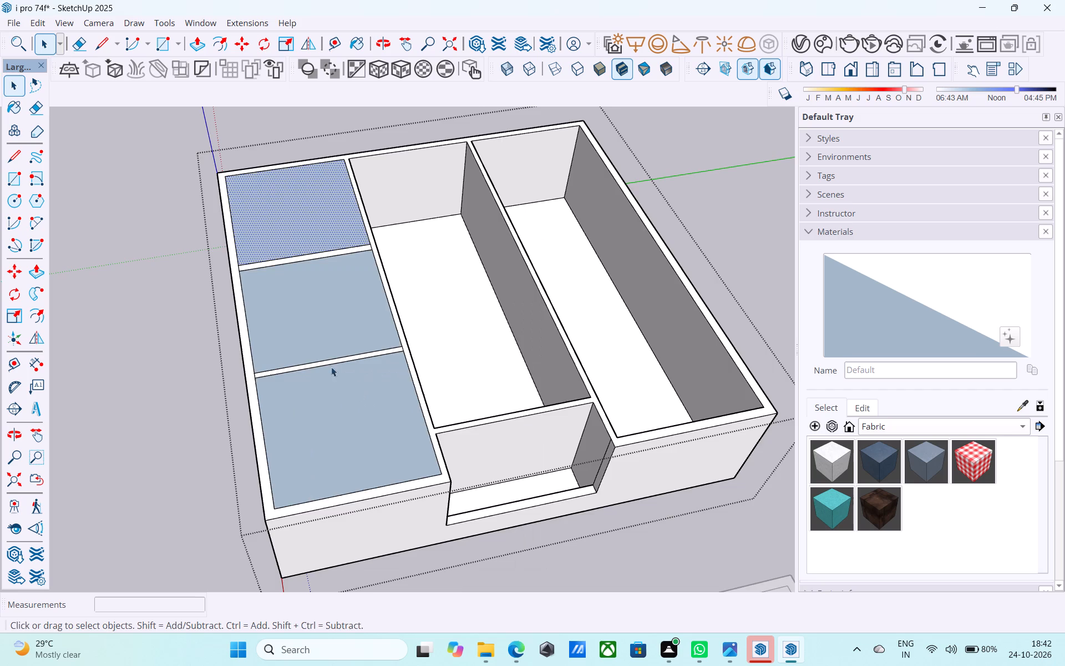
Draw 6" vertical lines up from two diagonally opposite corners of the top face over the small room nearest the origin.
scroll(315, 345, "down", 4)
middle_click_drag(310, 341, 270, 314)
scroll(290, 268, "up", 3)
key("l")
scroll(281, 203, "up", 2)
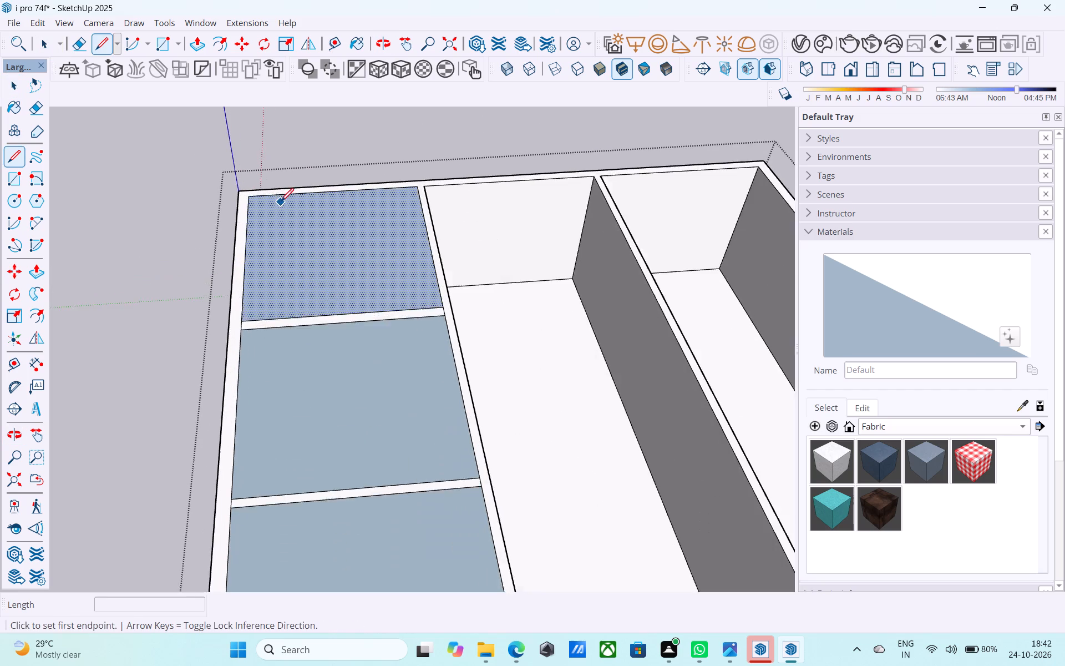
scroll(281, 203, "up", 6)
left_click(236, 197)
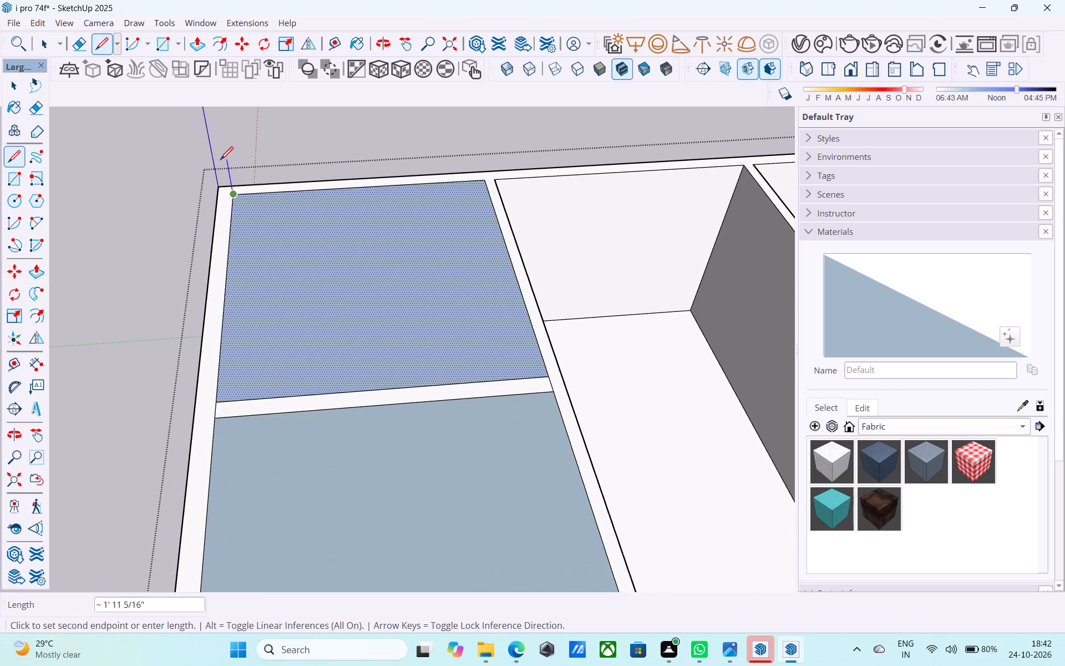
type("6\"")
key("Return")
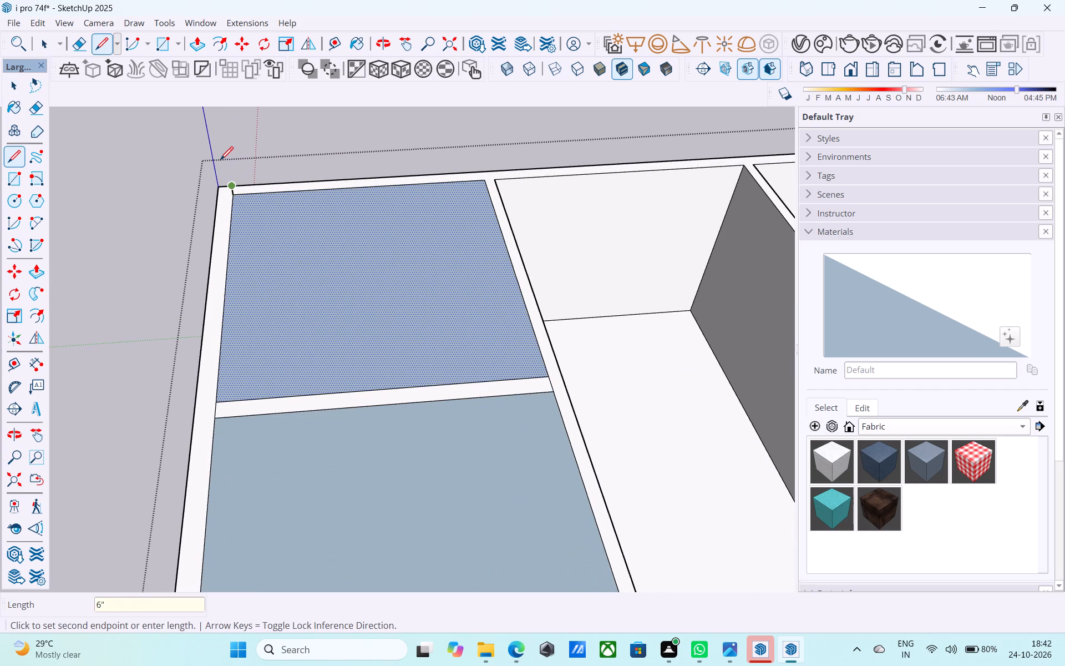
key("l")
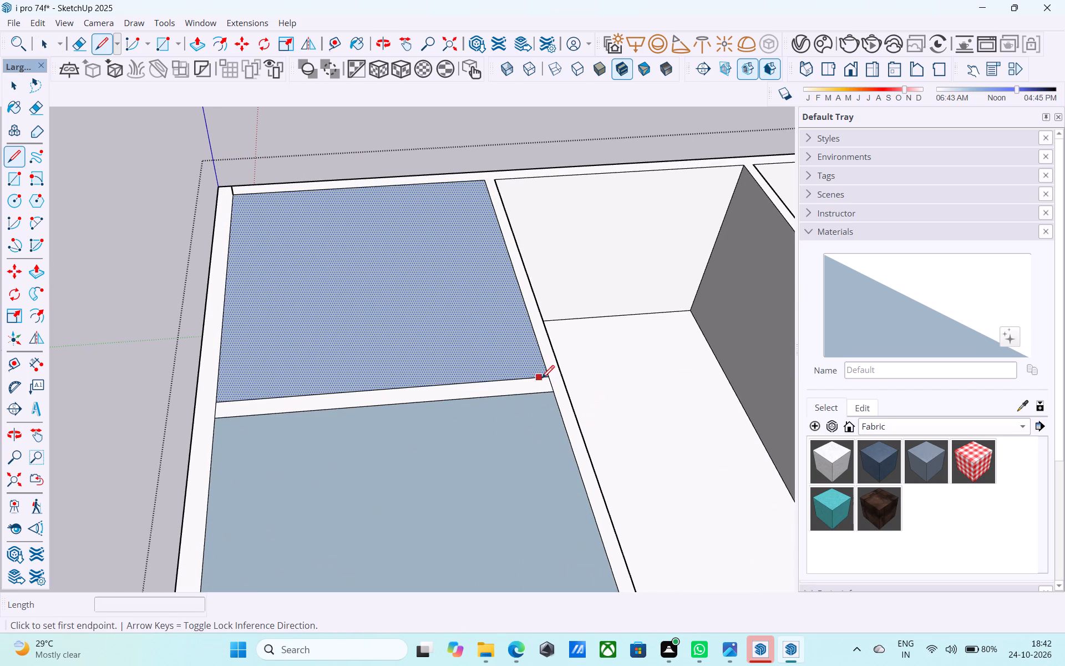
left_click(544, 376)
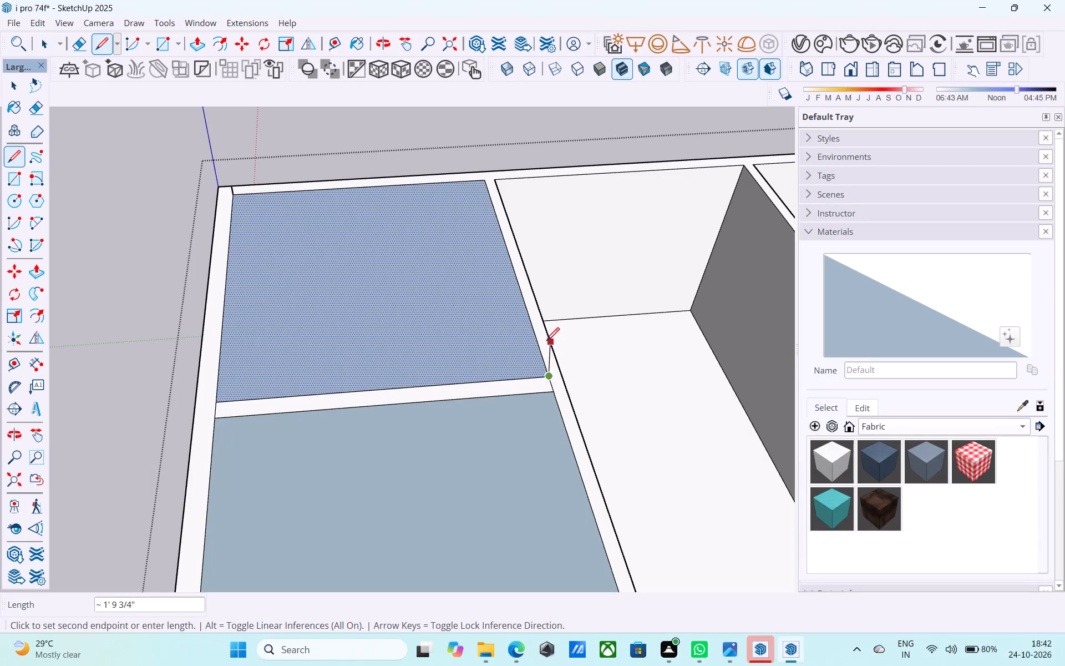
middle_click_drag(542, 339, 371, 341)
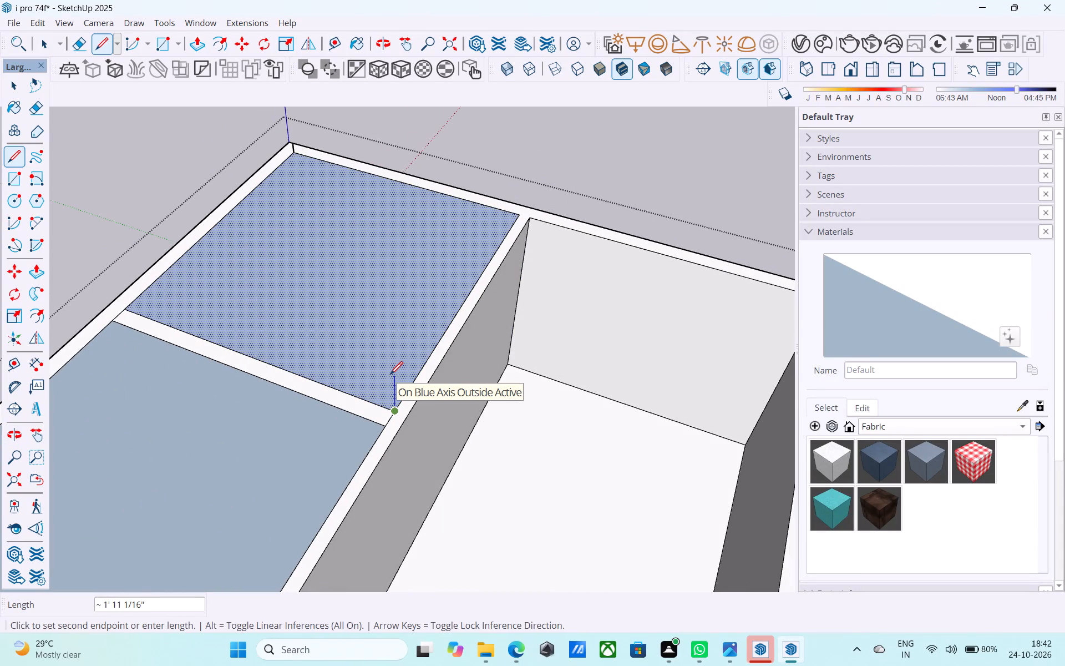
type("6\"")
key("Return")
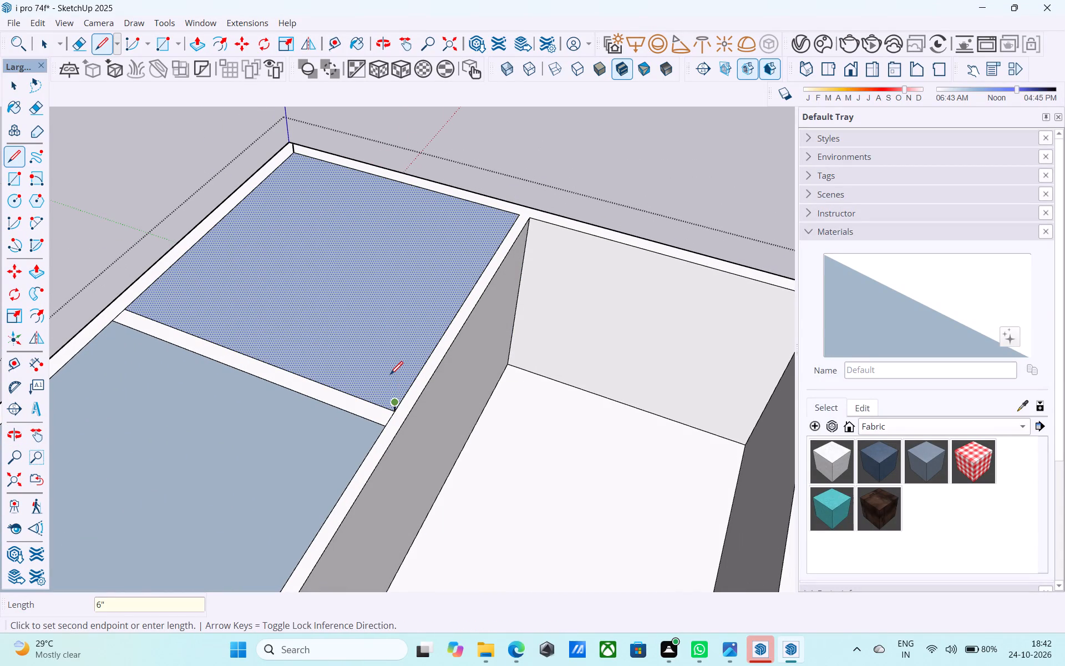
Draw a horizontal rectangle over that corner room between the top ends of the two 6" vertical lines.
key("r")
scroll(288, 139, "up", 4)
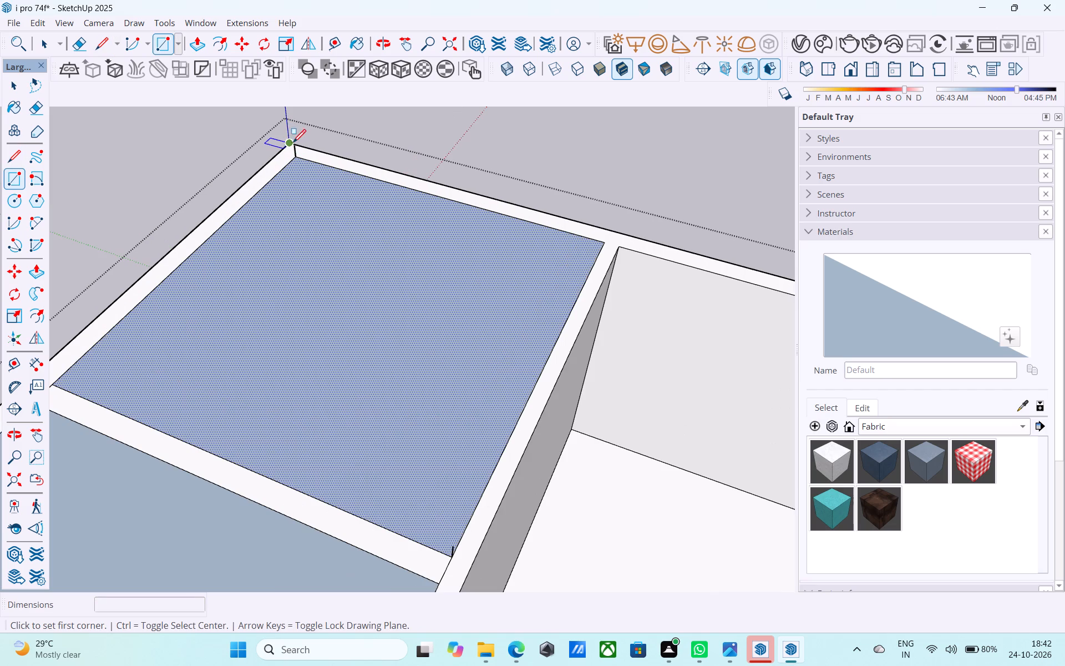
middle_click_drag(293, 150, 466, 108)
scroll(288, 167, "up", 6)
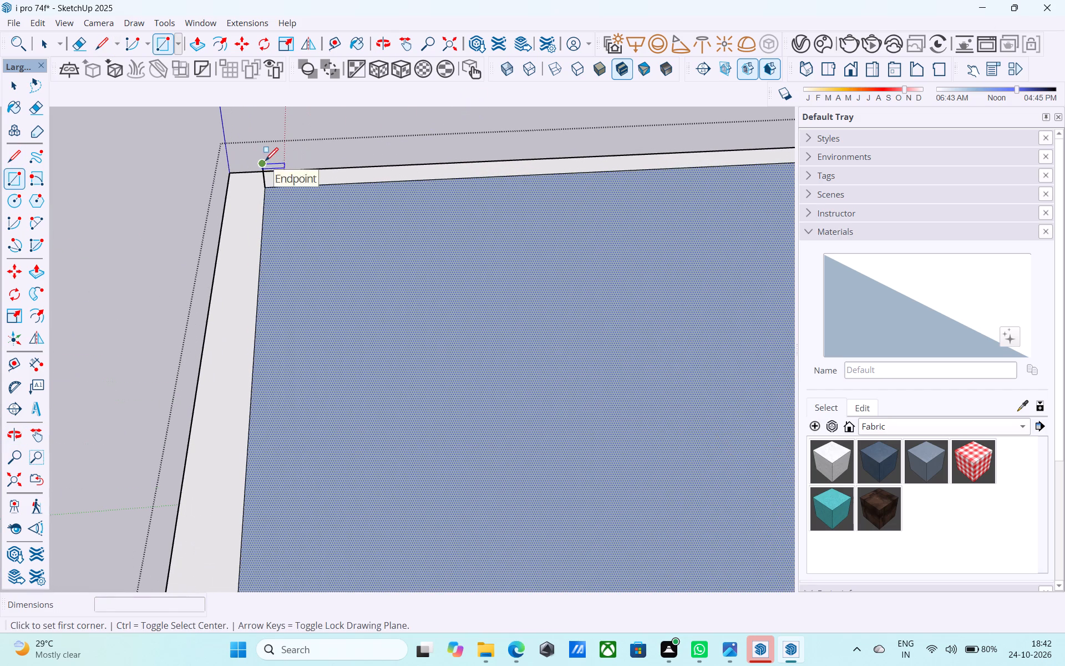
left_click(265, 162)
scroll(265, 159, "down", 9)
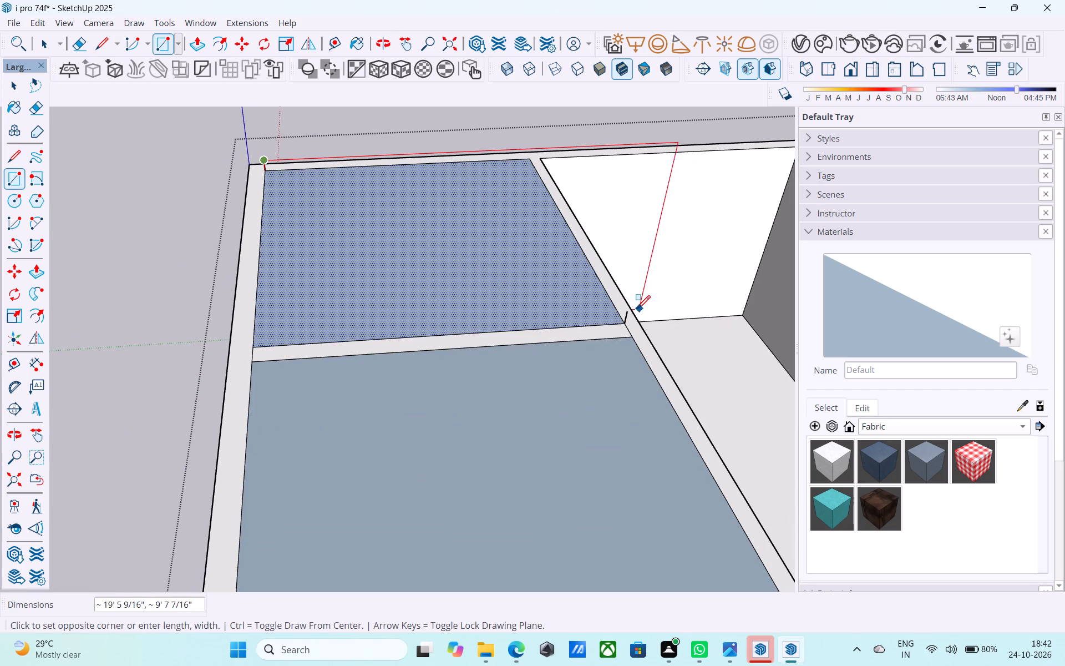
left_click(629, 310)
middle_click_drag(295, 315, 409, 327)
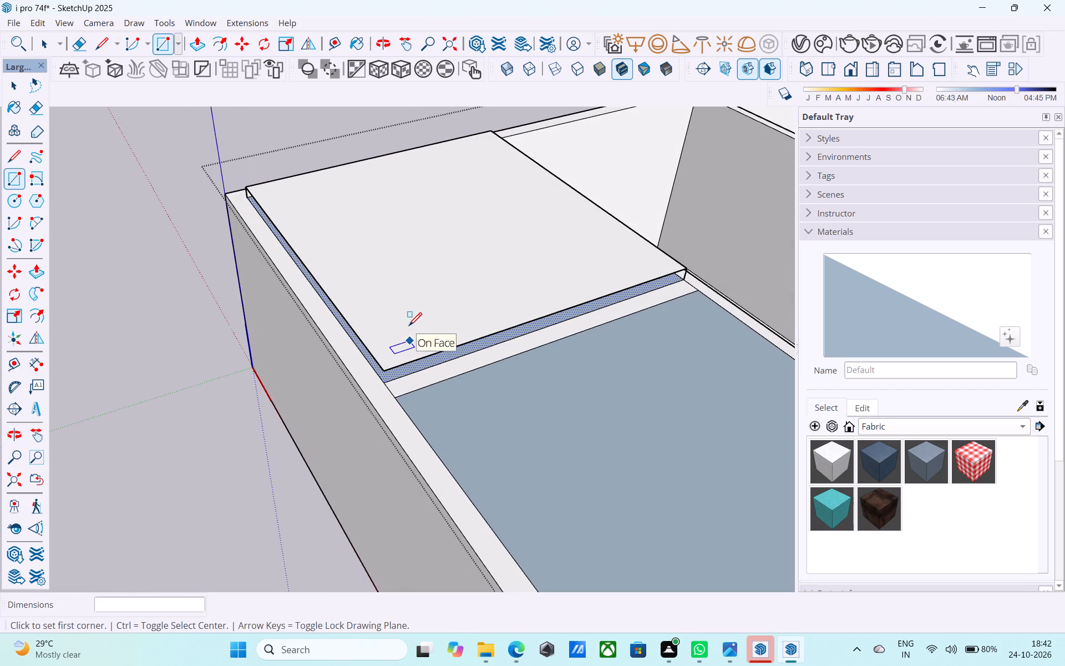
Draw vertical lines at the two open corners of the raised slab over the corner room to close its side faces.
key("l")
scroll(414, 350, "up", 13)
left_click(333, 376)
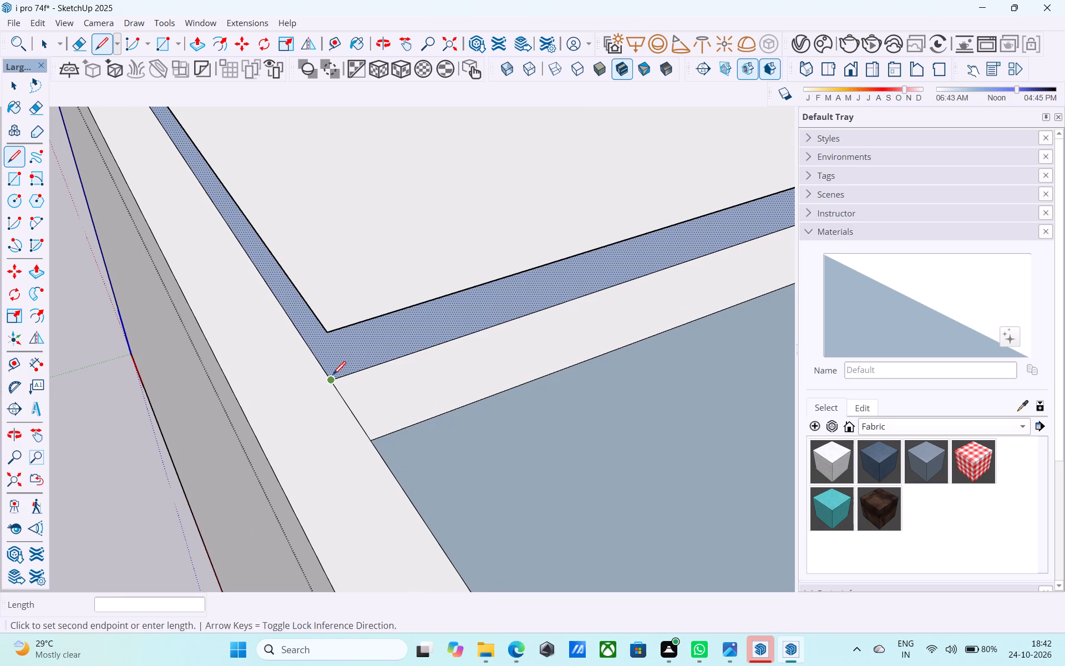
left_click(333, 336)
scroll(355, 403, "down", 18)
middle_click_drag(444, 402, 275, 396)
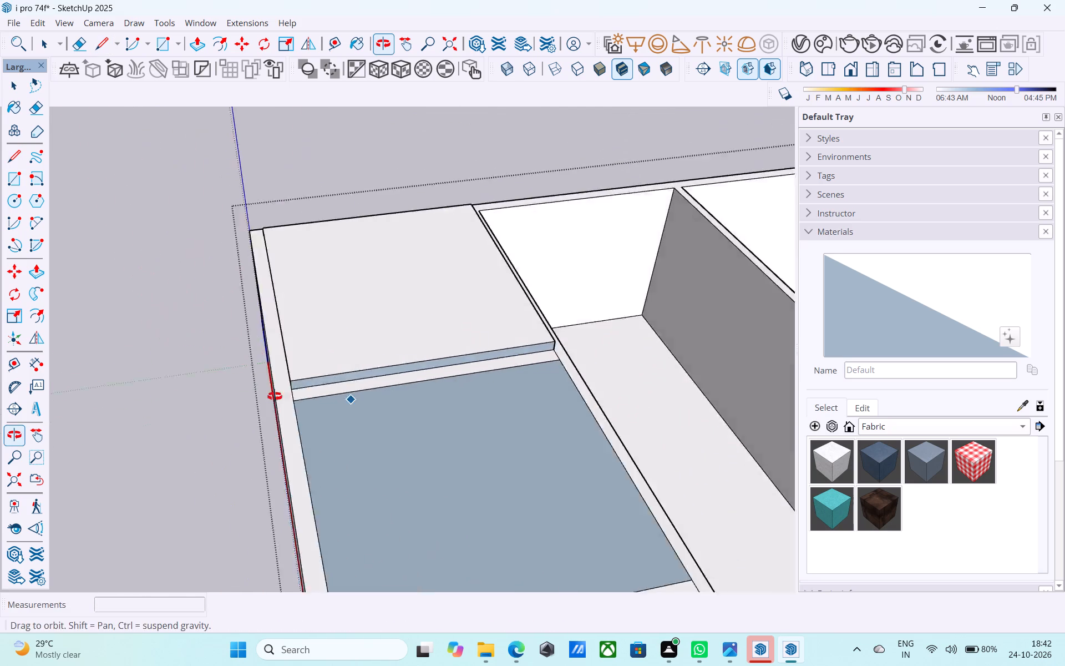
middle_click_drag(275, 396, 116, 362)
middle_click_drag(537, 360, 302, 400)
scroll(432, 249, "up", 17)
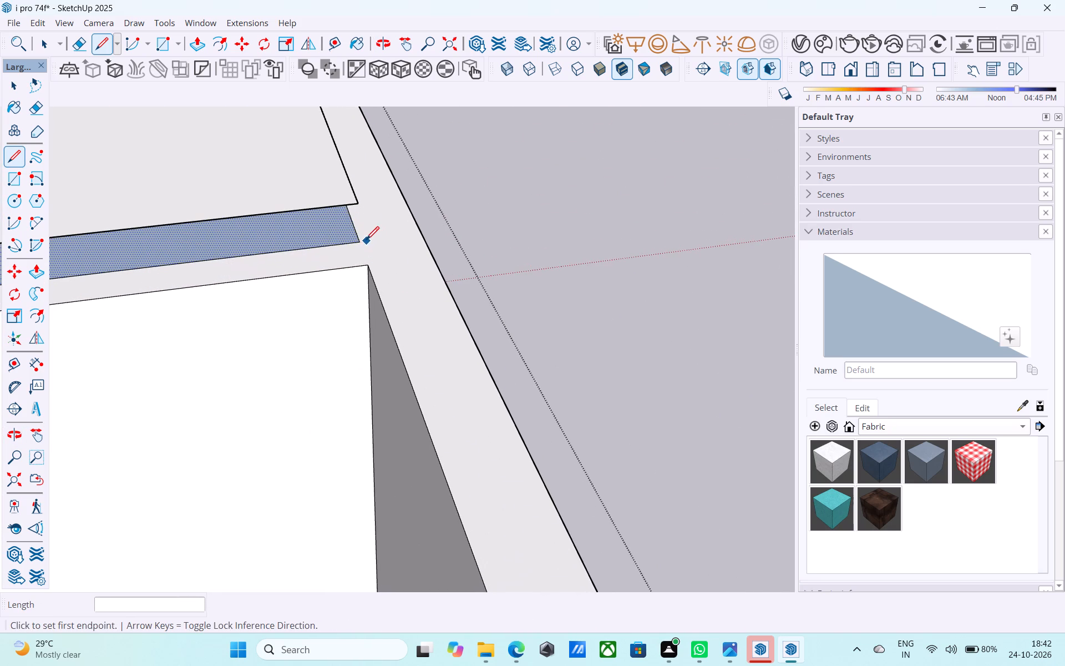
left_click(362, 239)
left_click(358, 201)
scroll(360, 204, "down", 6)
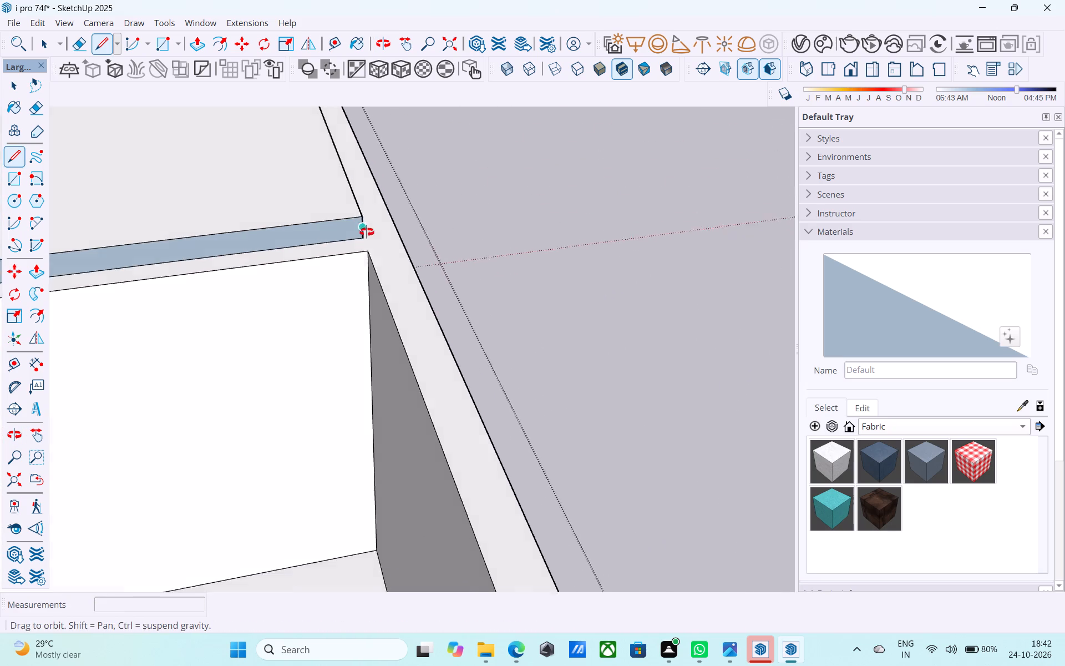
middle_click_drag(552, 367, 743, 229)
middle_click_drag(485, 377, 612, 221)
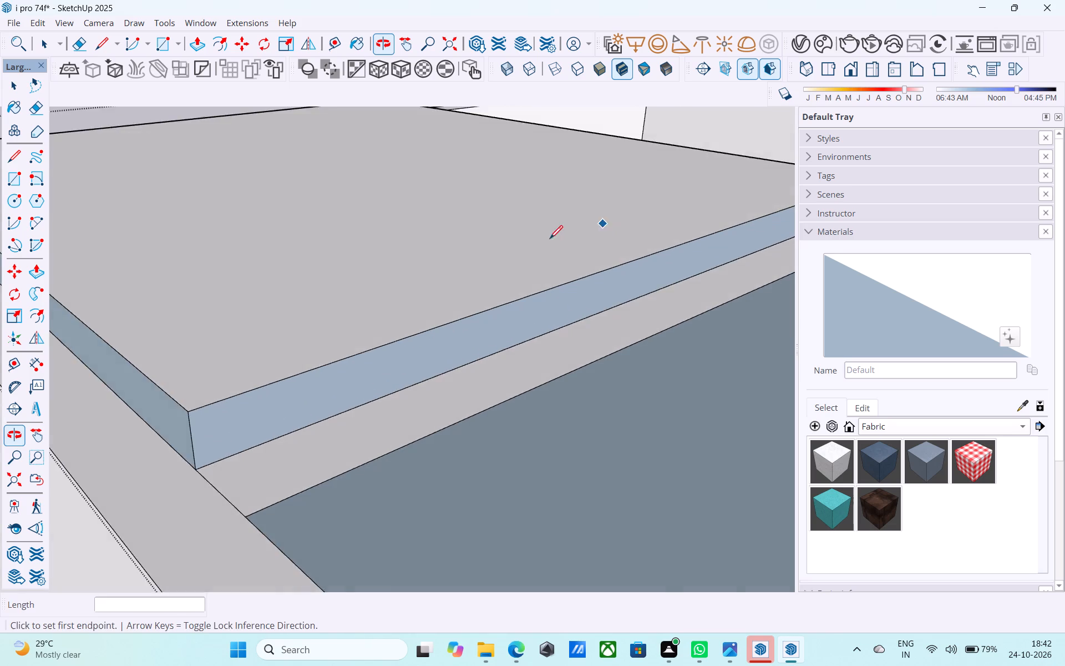
Reverse the slab's side faces that look towards the adjoining small room and along the outer long wall.
scroll(516, 250, "down", 5)
key("space")
scroll(351, 359, "up", 6)
left_click(374, 344)
right_click(374, 343)
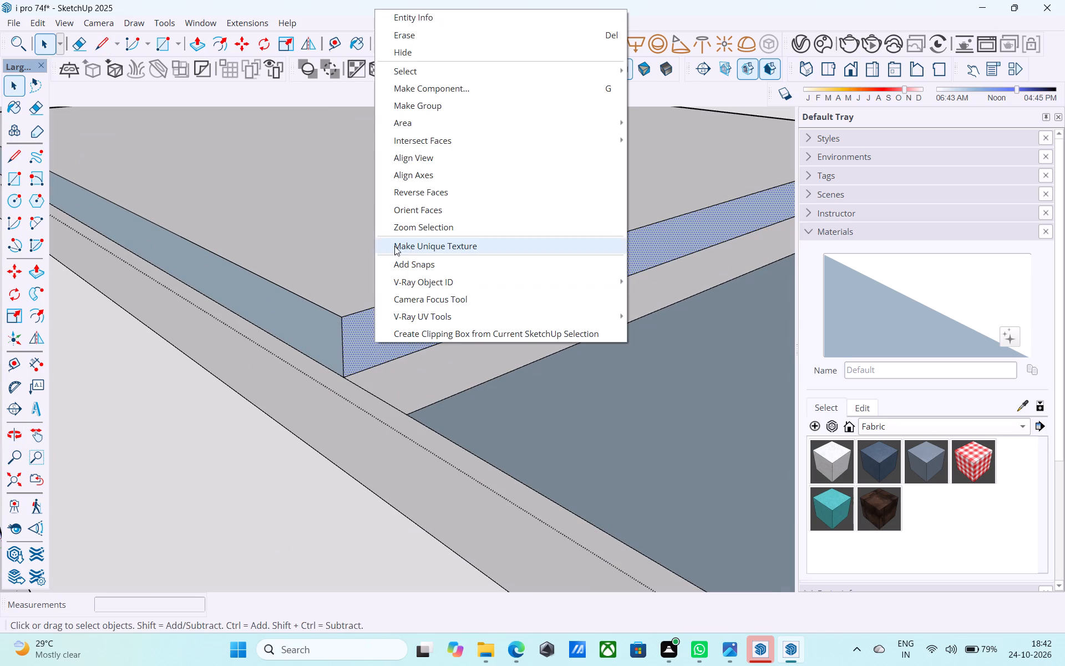
left_click(404, 195)
left_click(331, 319)
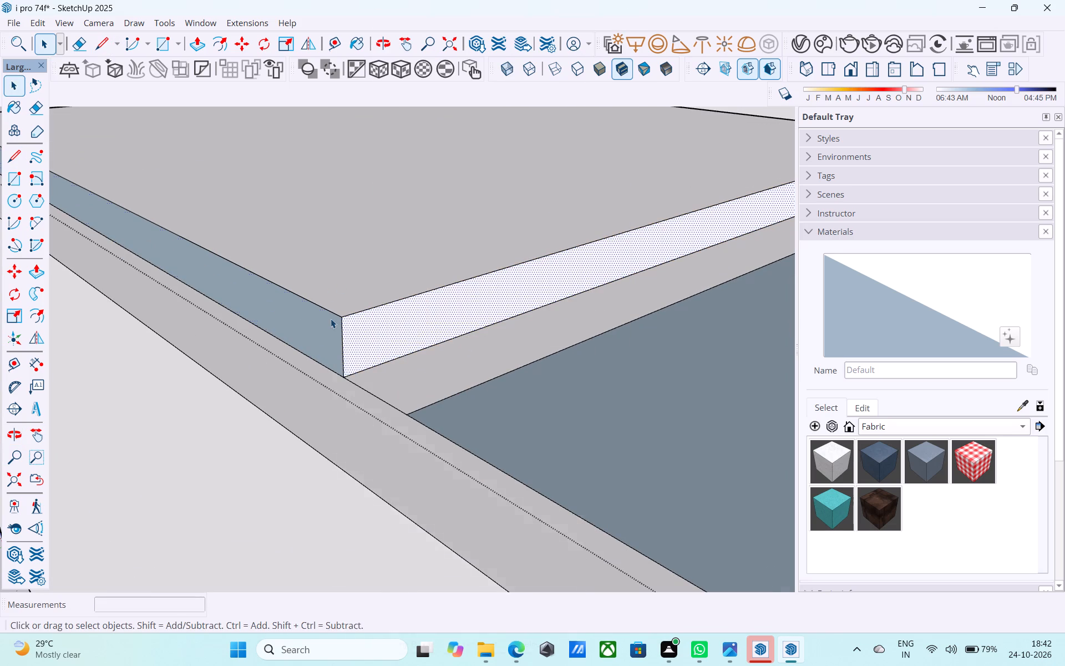
right_click(331, 319)
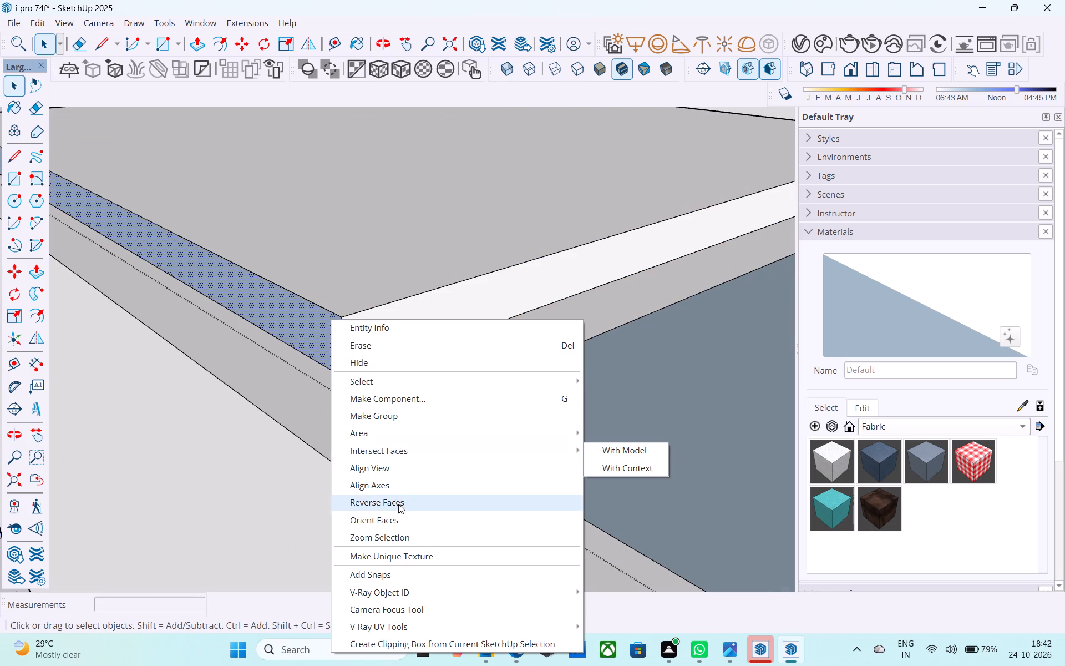
left_click(398, 504)
Reverse the slab's two remaining side faces, towards the middle room and along the end wall at the origin.
scroll(397, 457, "down", 14)
middle_click_drag(453, 421, 211, 389)
middle_click_drag(498, 383, 309, 385)
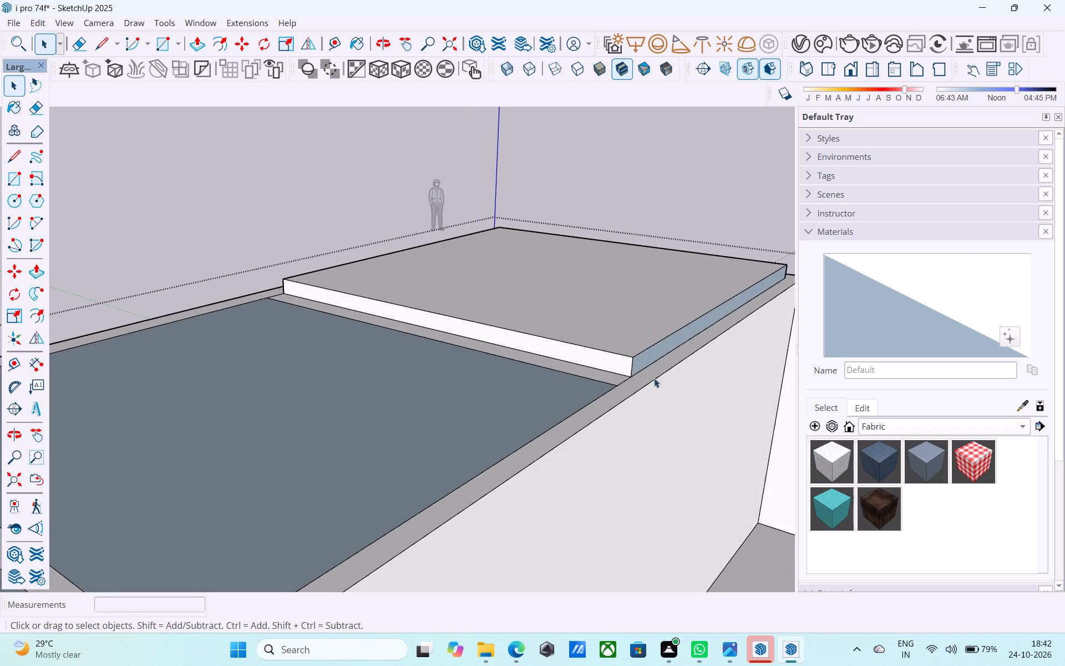
scroll(656, 377, "up", 5)
left_click(649, 347)
right_click(649, 347)
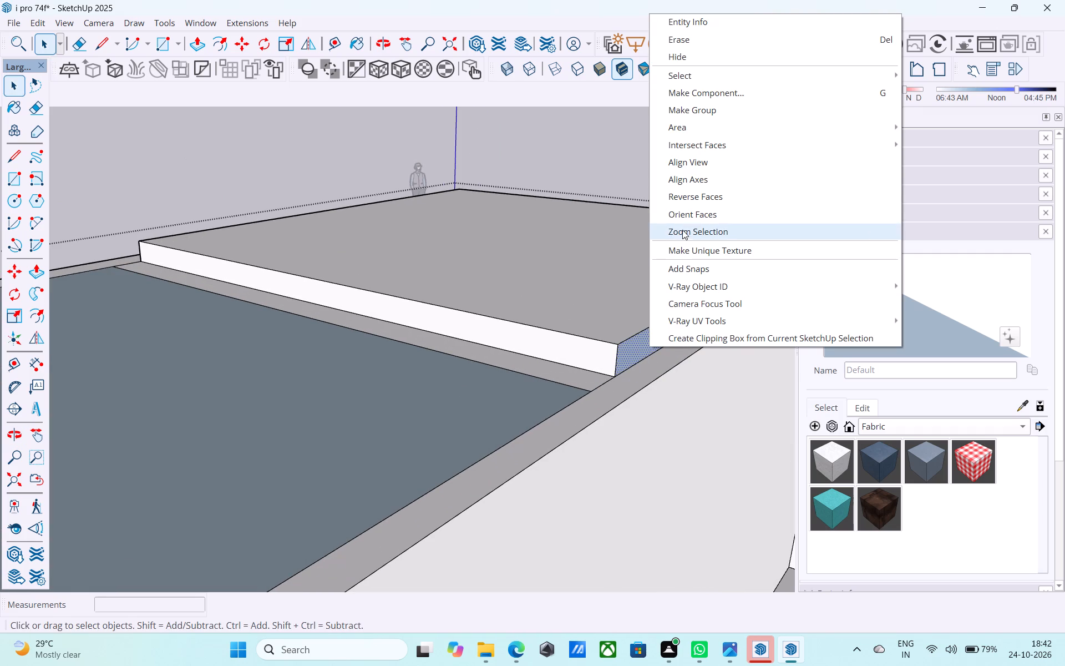
left_click(691, 204)
scroll(445, 317, "down", 11)
middle_click_drag(511, 342, 108, 357)
middle_click_drag(430, 331, 363, 338)
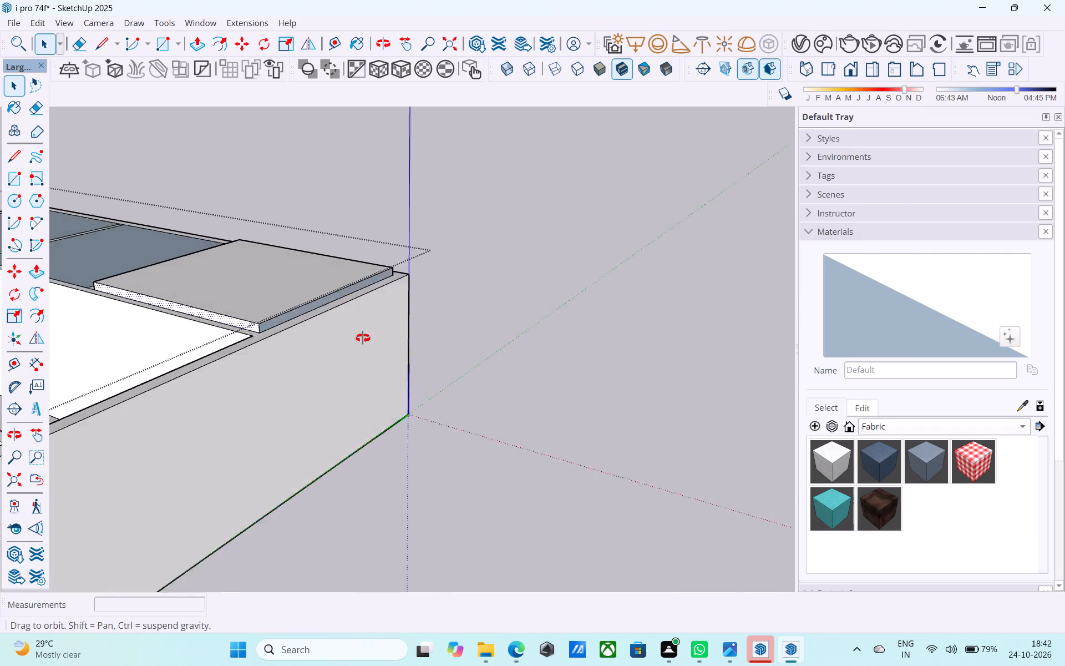
middle_click_drag(363, 338, 355, 338)
scroll(355, 338, "up", 12)
left_click(223, 292)
right_click(223, 292)
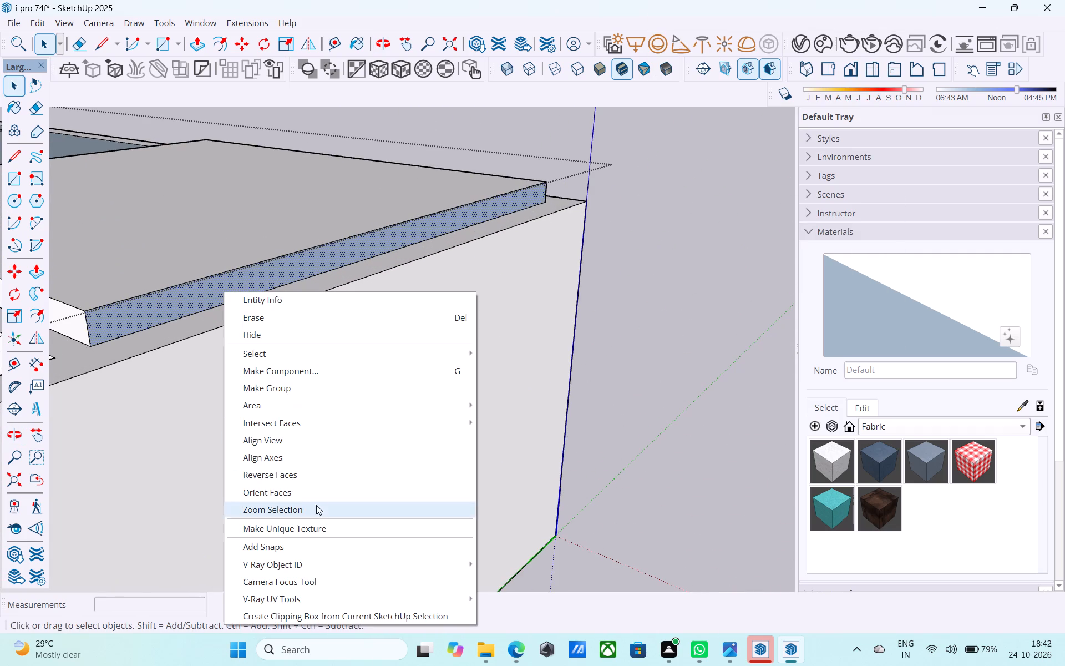
left_click(319, 475)
Push/pull the slab's side face across the other two small rooms, flush with the outside of the far end wall.
scroll(409, 458, "down", 11)
middle_click_drag(487, 436, 881, 450)
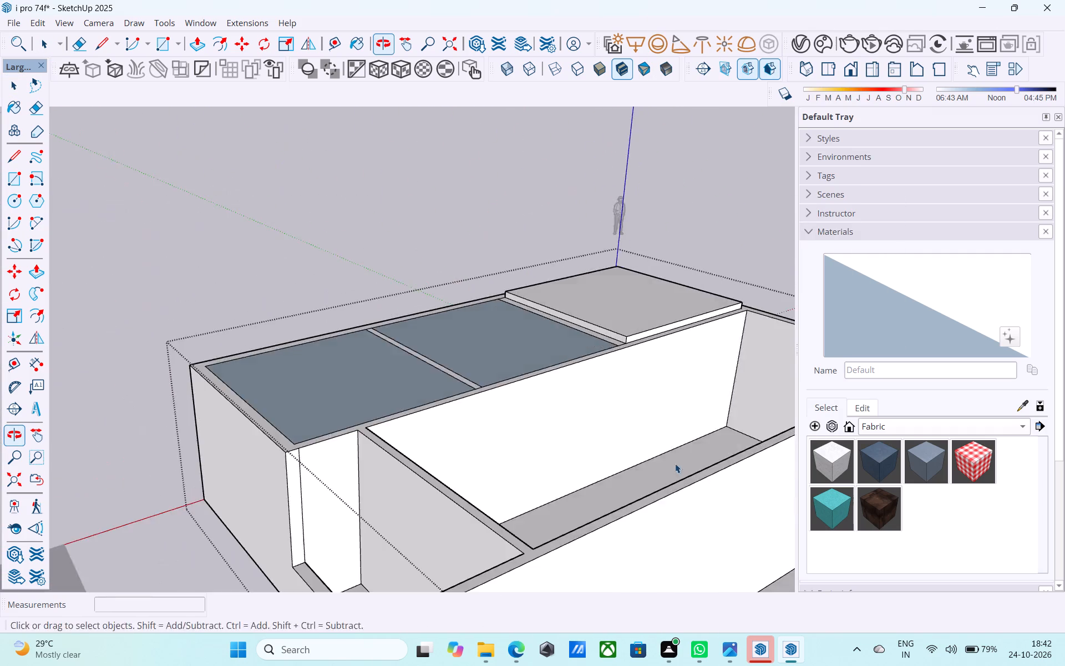
middle_click_drag(594, 458, 851, 456)
scroll(635, 331, "up", 9)
left_click(428, 200)
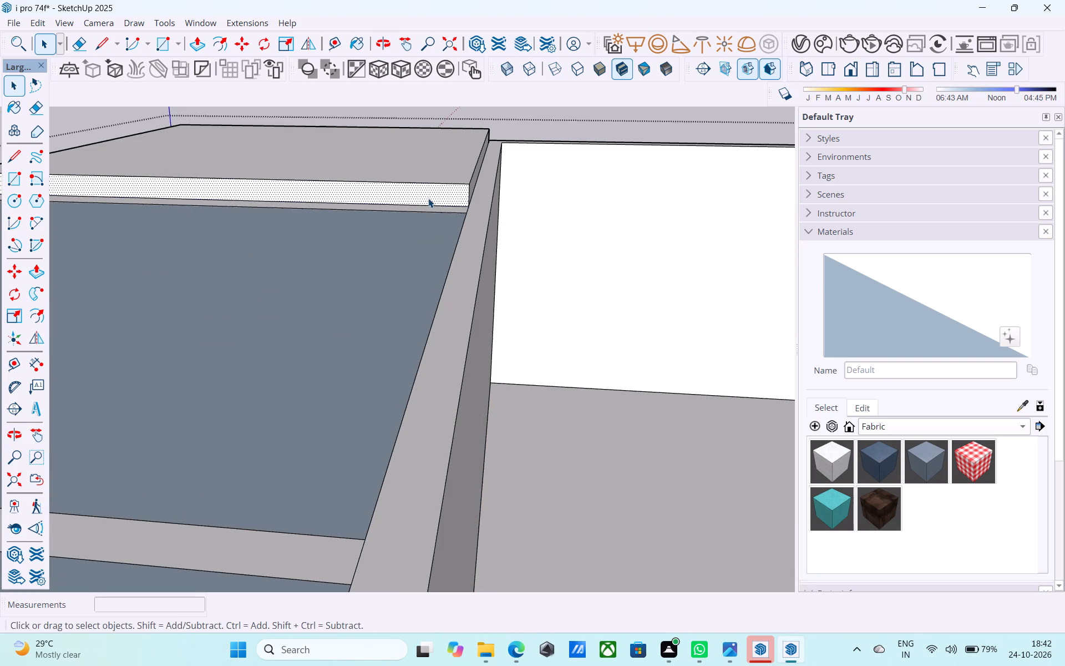
key("p")
left_click(427, 196)
scroll(414, 251, "down", 12)
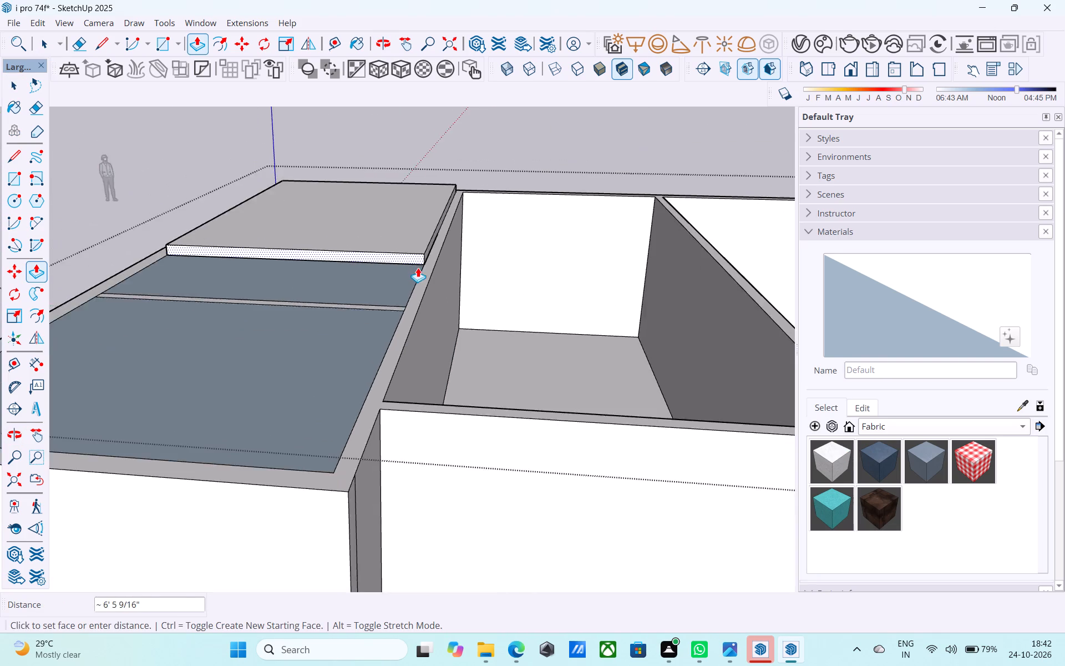
scroll(418, 268, "down", 3)
left_click(350, 411)
Push/pull the slab's long outer side face until it is flush with the outside of the long wall.
middle_click_drag(337, 400, 570, 413)
scroll(296, 446, "up", 5)
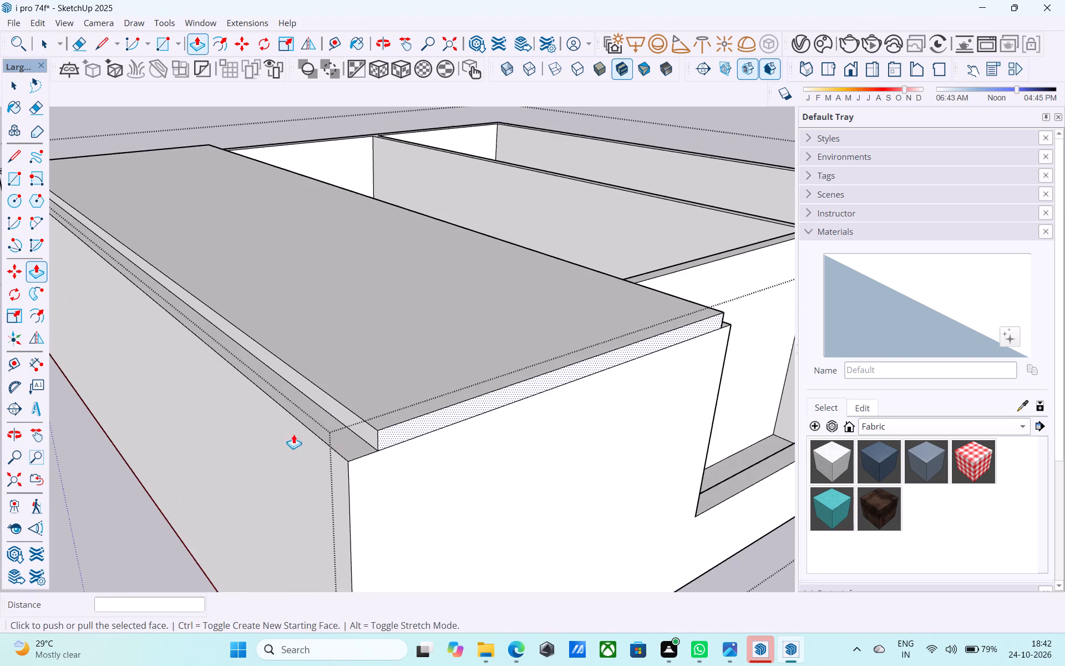
key("space")
left_click(347, 411)
left_click(347, 417)
key("p")
left_click(347, 417)
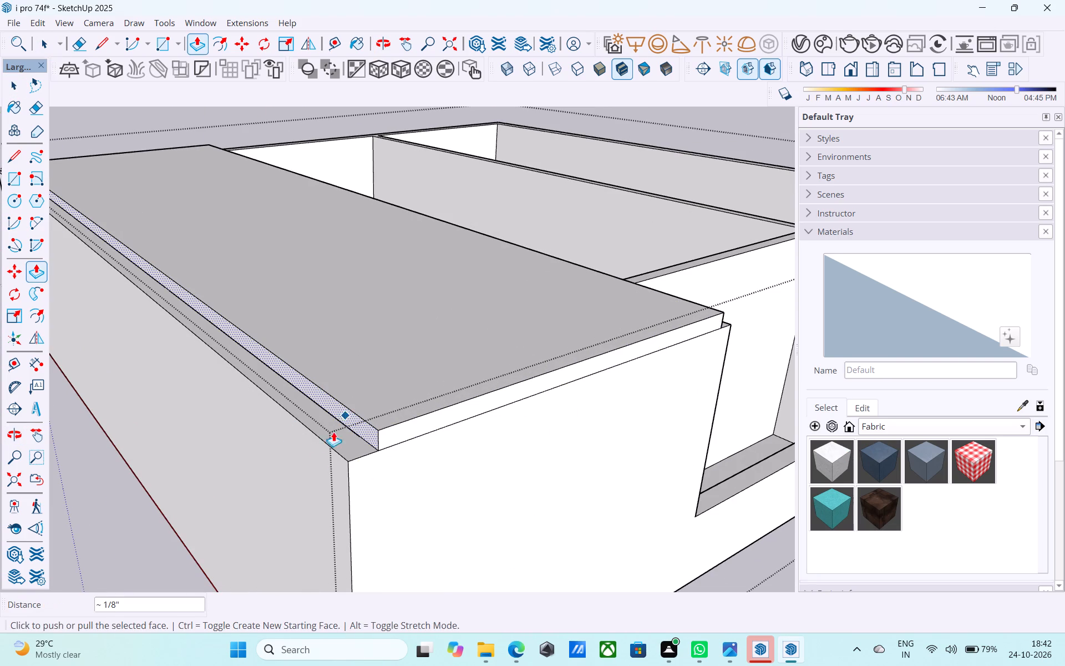
left_click(367, 420)
left_click(333, 456)
Push/pull the slab's long inner side face flush with the middle-room side of the partition wall.
scroll(266, 470, "down", 6)
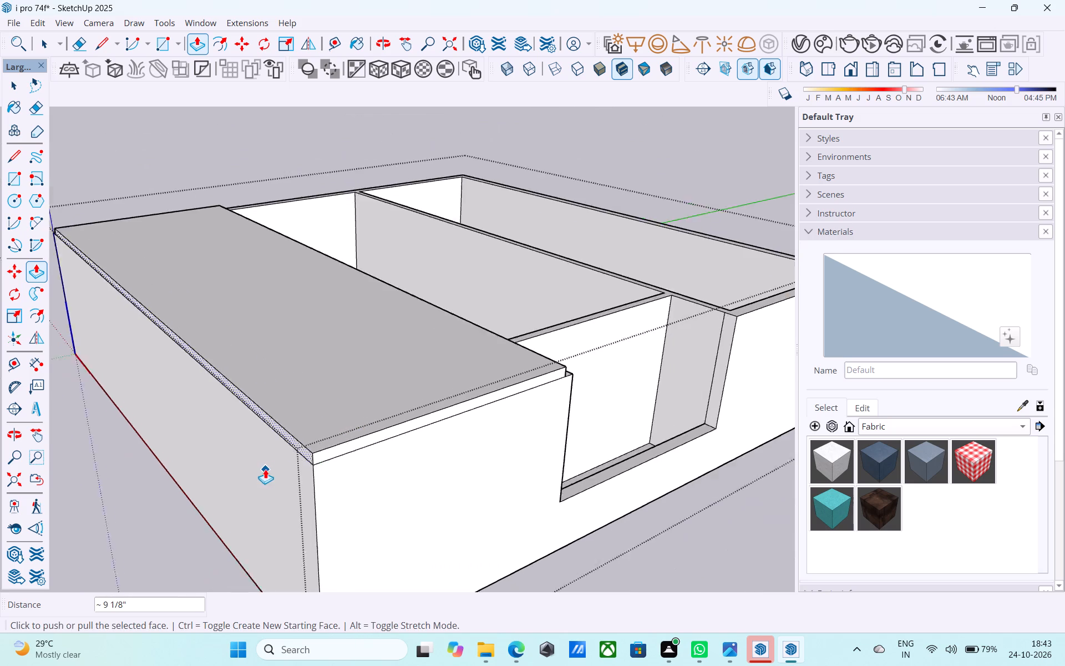
middle_click_drag(506, 400, 22, 401)
scroll(246, 314, "up", 5)
key("space")
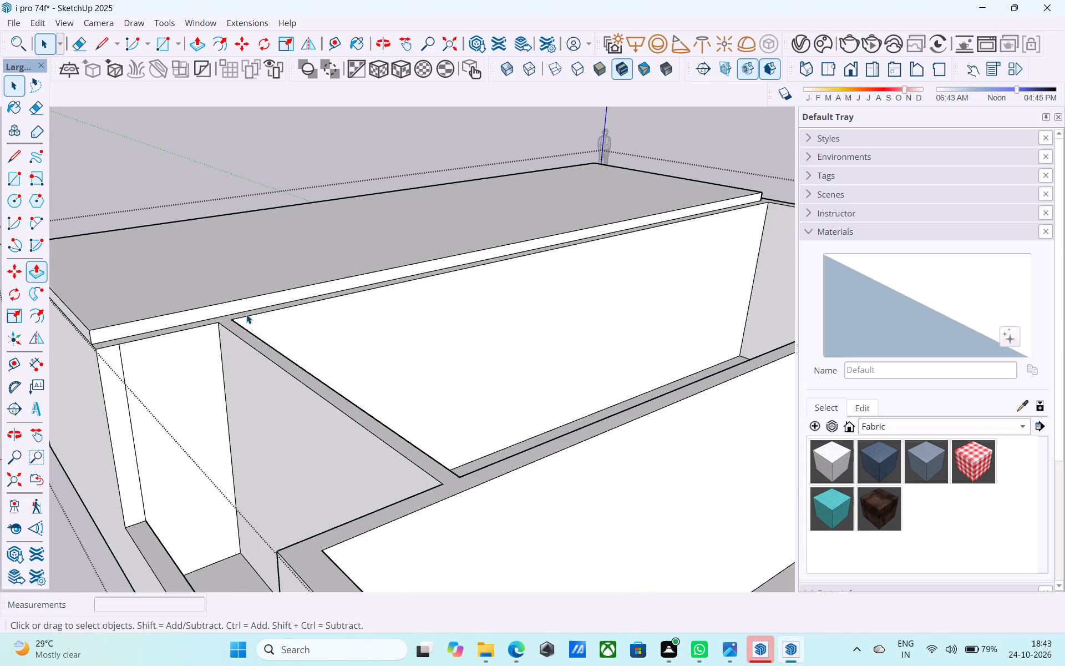
left_click(234, 310)
scroll(234, 308, "up", 1)
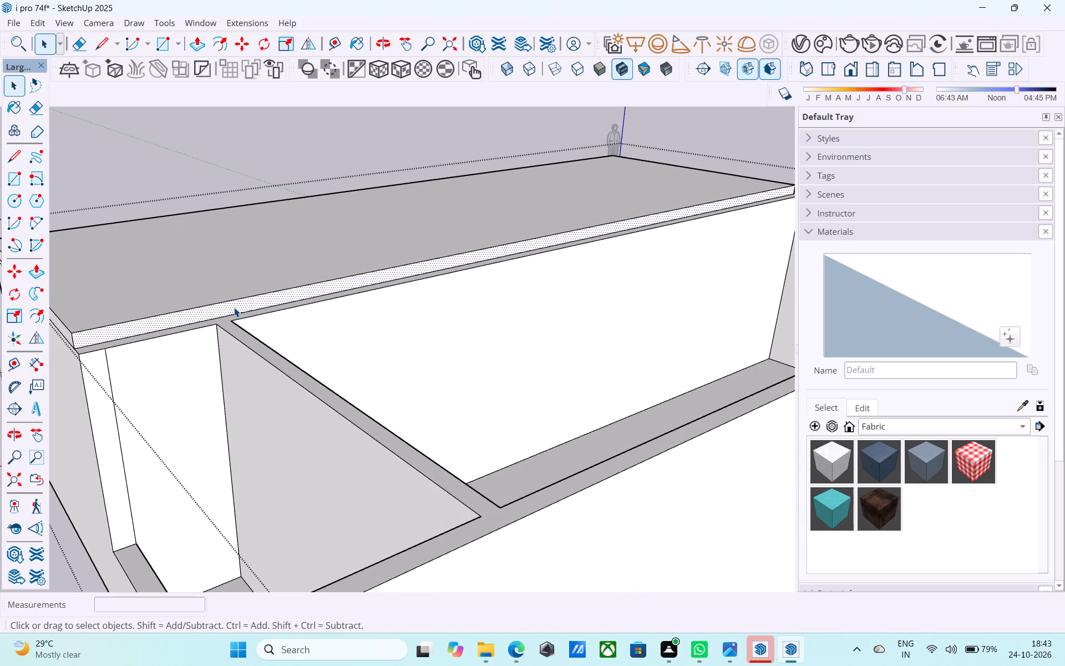
key("p")
left_click(233, 304)
left_click(237, 311)
scroll(237, 312, "up", 2)
Draw a 6" vertical line on the slab's inner side face, up from the corner where the recess's cross wall meets it.
key("space")
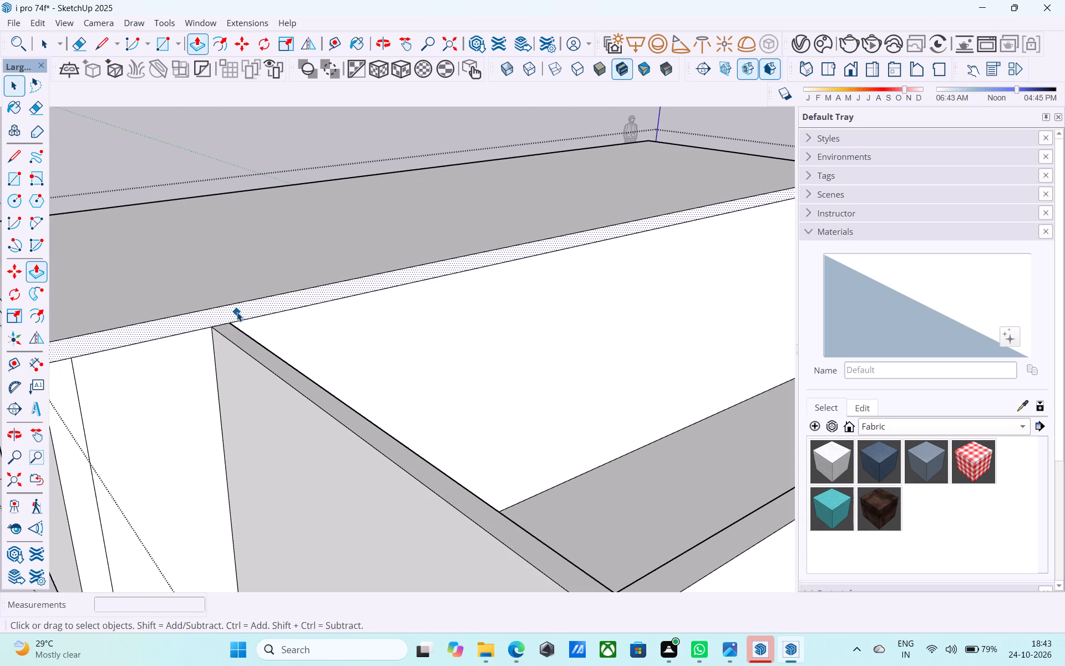
key("l")
scroll(219, 324, "up", 2)
left_click(217, 325)
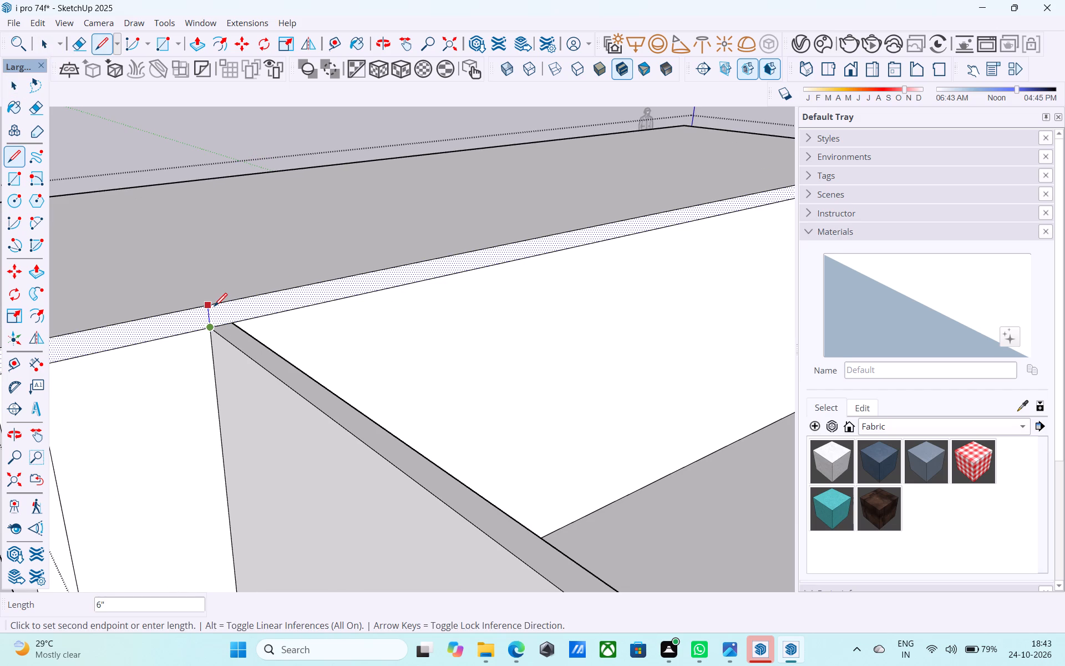
scroll(214, 307, "up", 5)
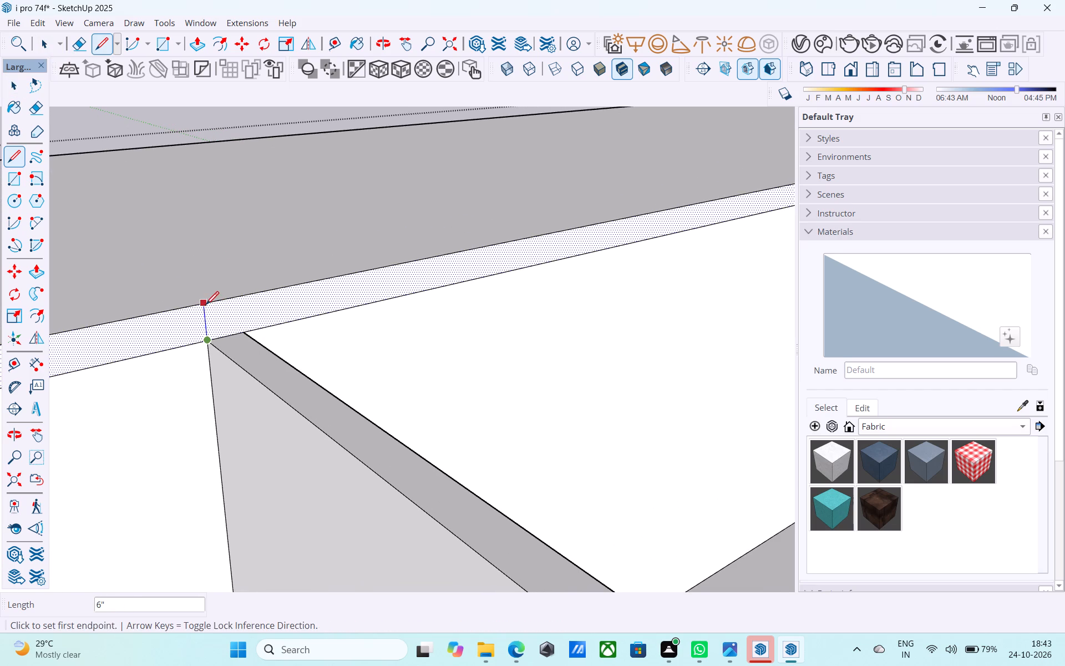
left_click(206, 306)
scroll(209, 301, "down", 6)
Extend the slab face beyond that line by 13' 4" over the middle room, and a further 13' 1" to the opposite outer wall.
key("space")
left_click(226, 308)
key("p")
left_click(227, 308)
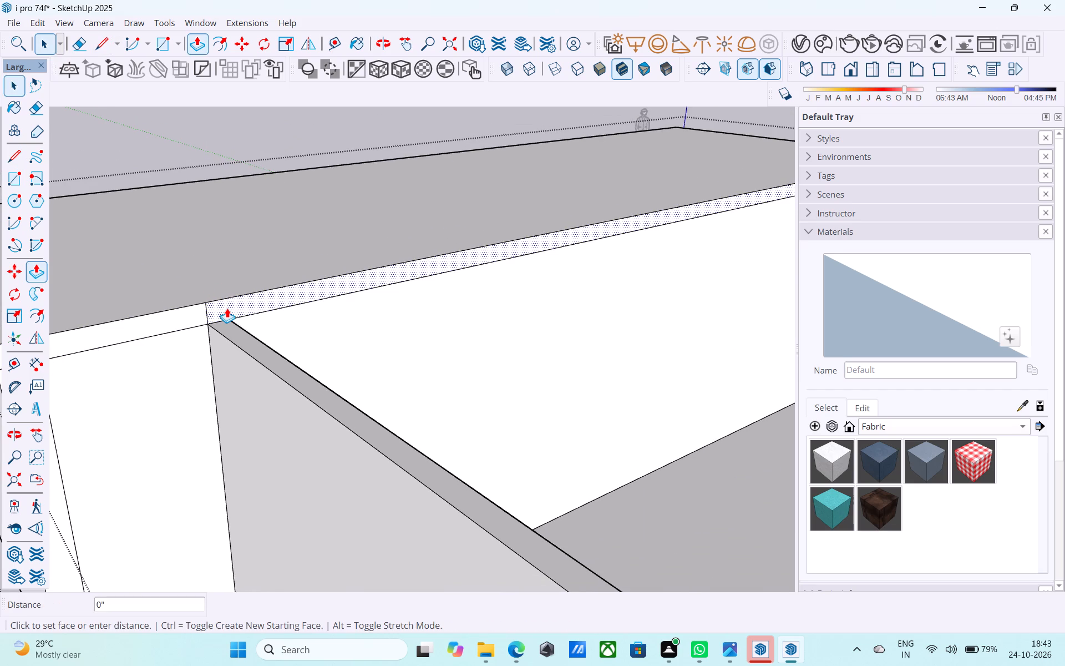
scroll(230, 311, "down", 6)
scroll(363, 423, "down", 12)
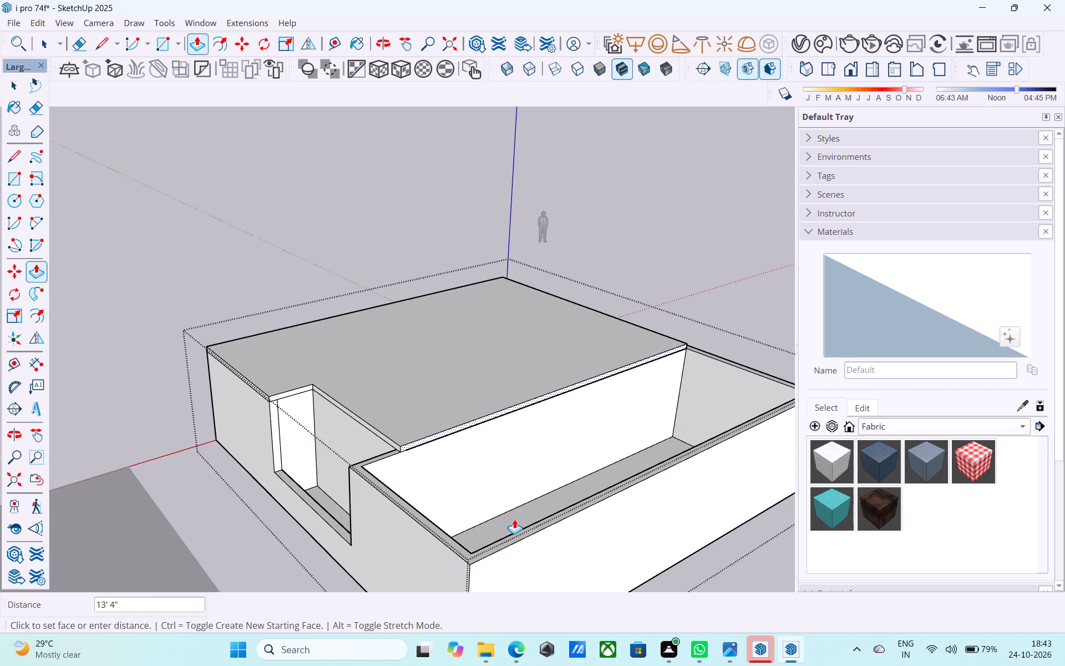
left_click(515, 521)
middle_click_drag(476, 464, 465, 436)
left_click(455, 406)
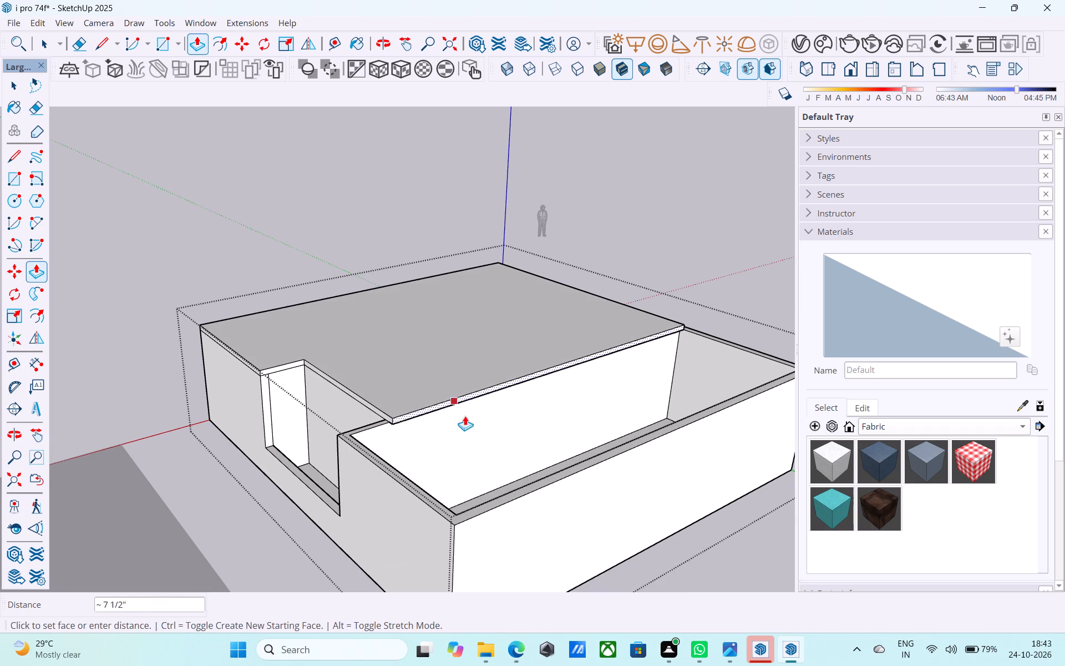
left_click(569, 502)
Draw a vertical line across the slab's front edge face at the inner corner of the recess's other side wall.
middle_click_drag(449, 462, 708, 480, "shift")
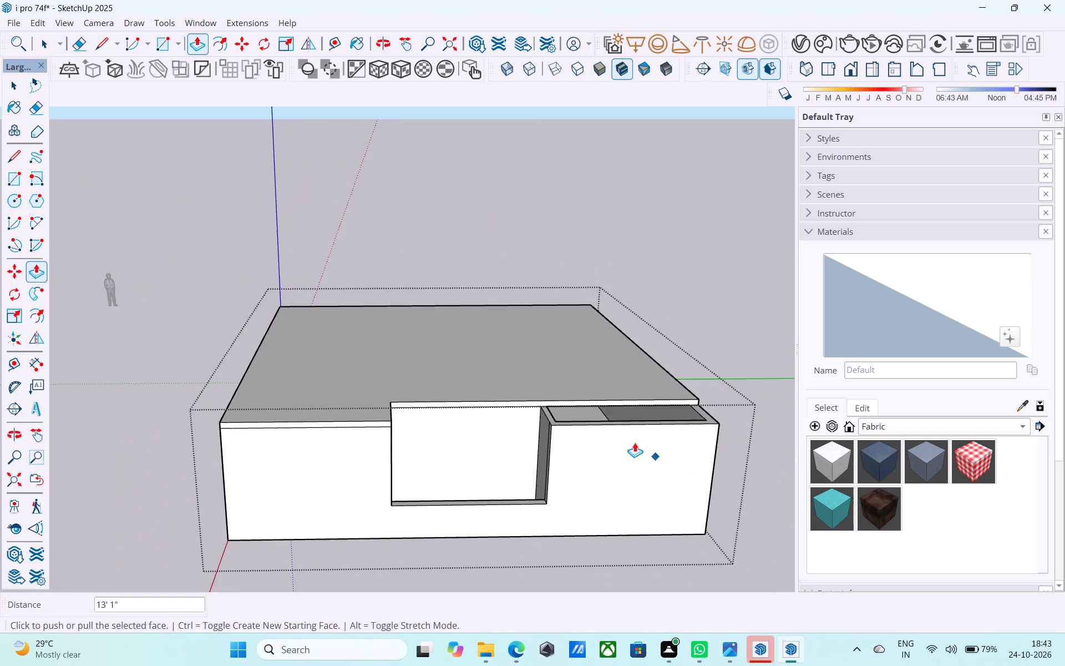
scroll(607, 433, "up", 12)
key("space")
key("l")
scroll(489, 382, "up", 4)
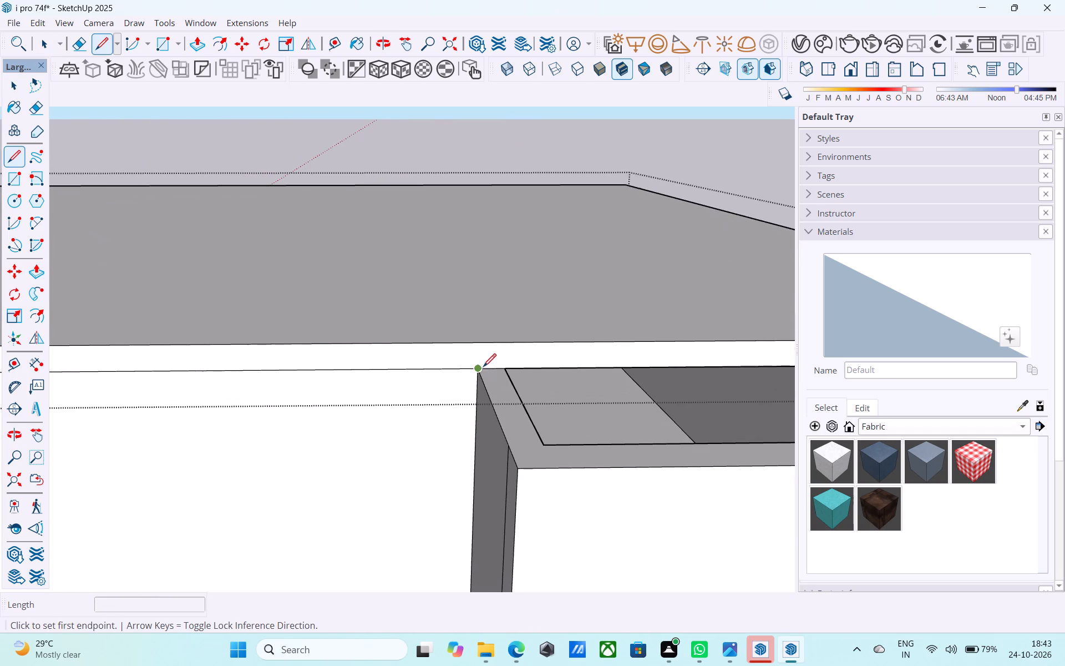
left_click(483, 366)
left_click(481, 345)
Push/pull the slab's front face beside the recess 4' 3" outward, flush with the front wall.
key("space")
left_click(493, 353)
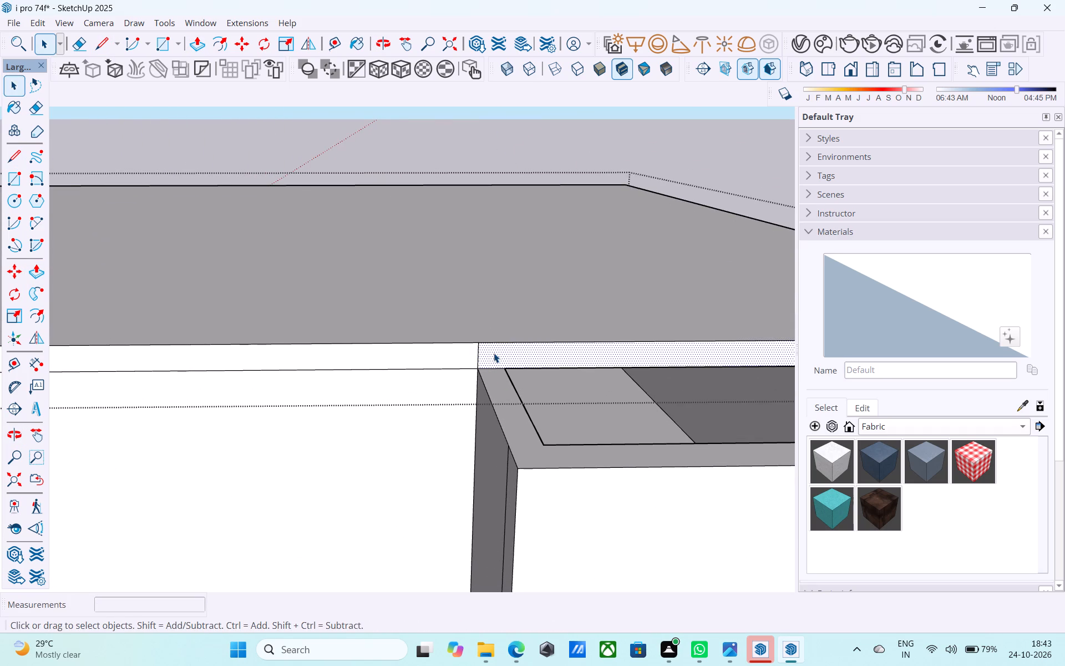
key("p")
left_click(494, 352)
scroll(500, 385, "down", 5)
left_click(551, 471)
scroll(544, 432, "down", 9)
scroll(535, 420, "up", 1)
scroll(535, 420, "down", 3)
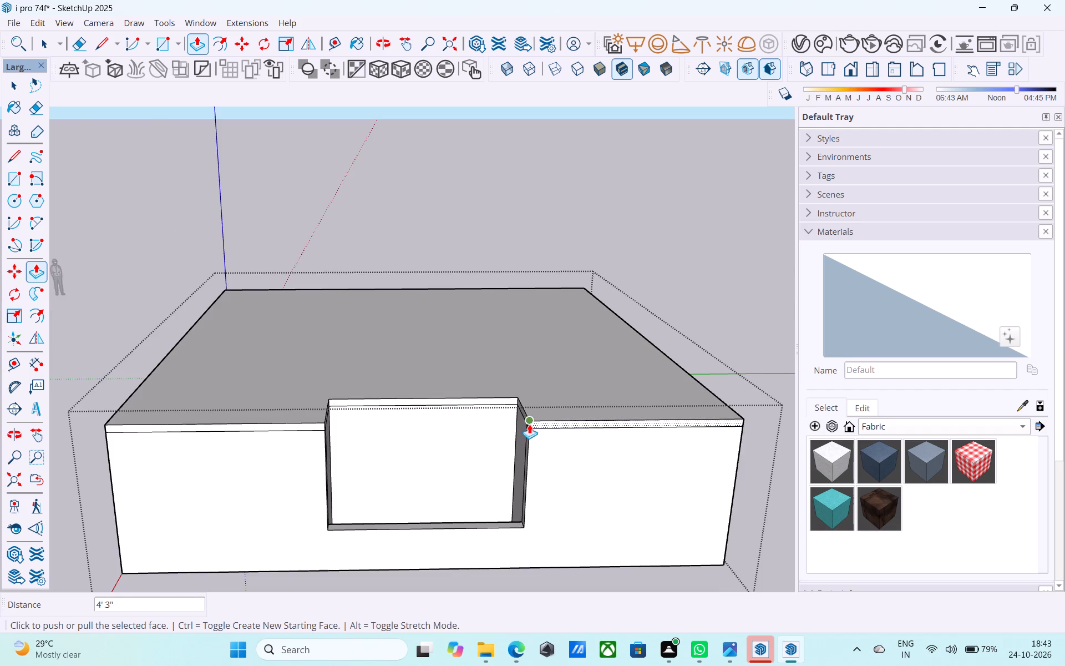
Close the "1st f" component and save the model.
key("space")
left_click(672, 228)
scroll(472, 299, "down", 6)
key("ctrl+s")
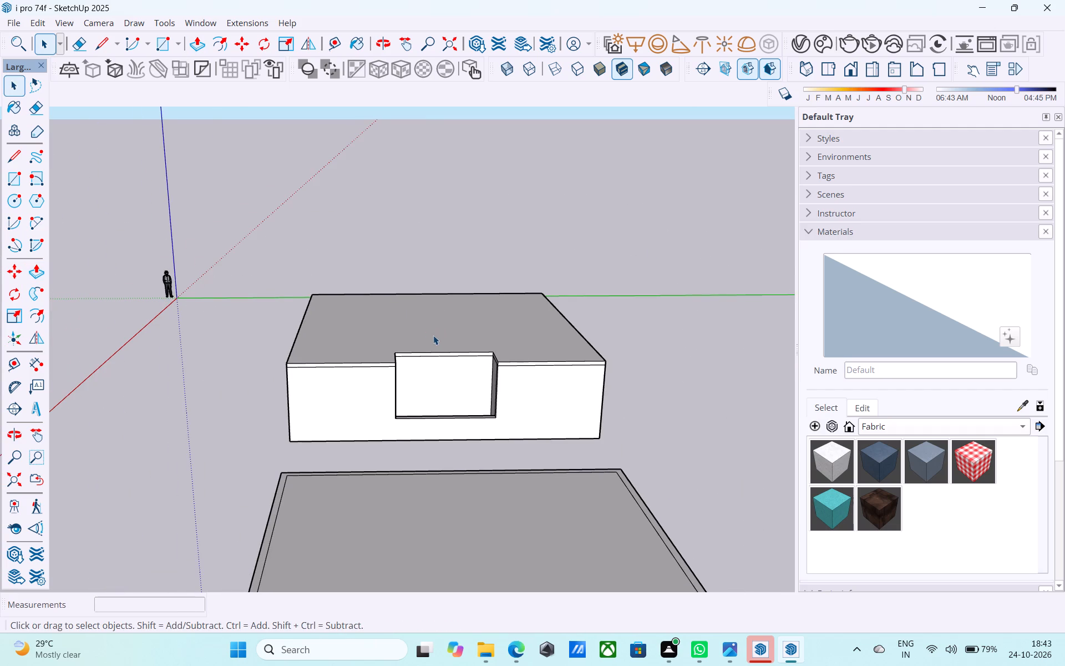
Stack three copies of the "1st f" component directly above it at 10' 6" intervals, up to 31' 6".
middle_click_drag(425, 346, 619, 340)
left_click(489, 393)
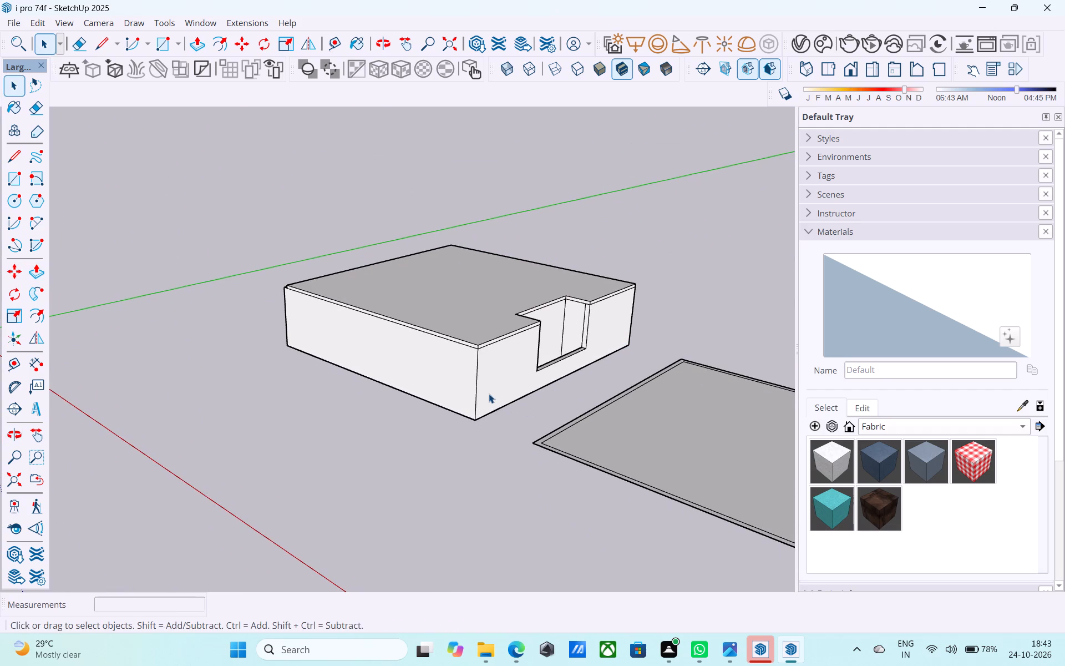
key("m")
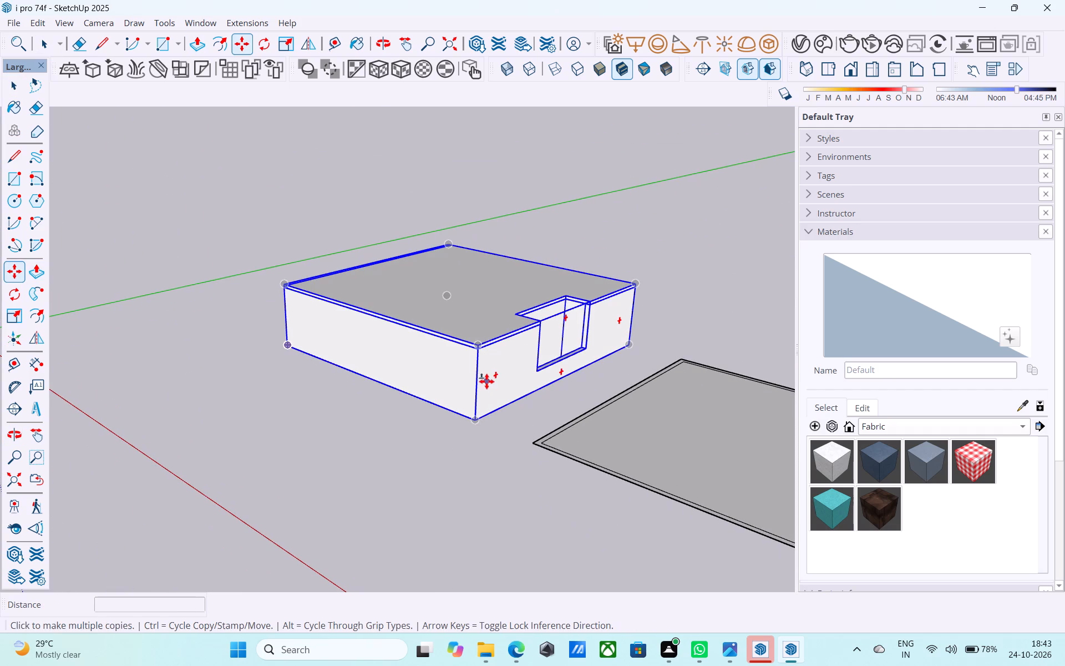
left_click(478, 418)
left_click(479, 340)
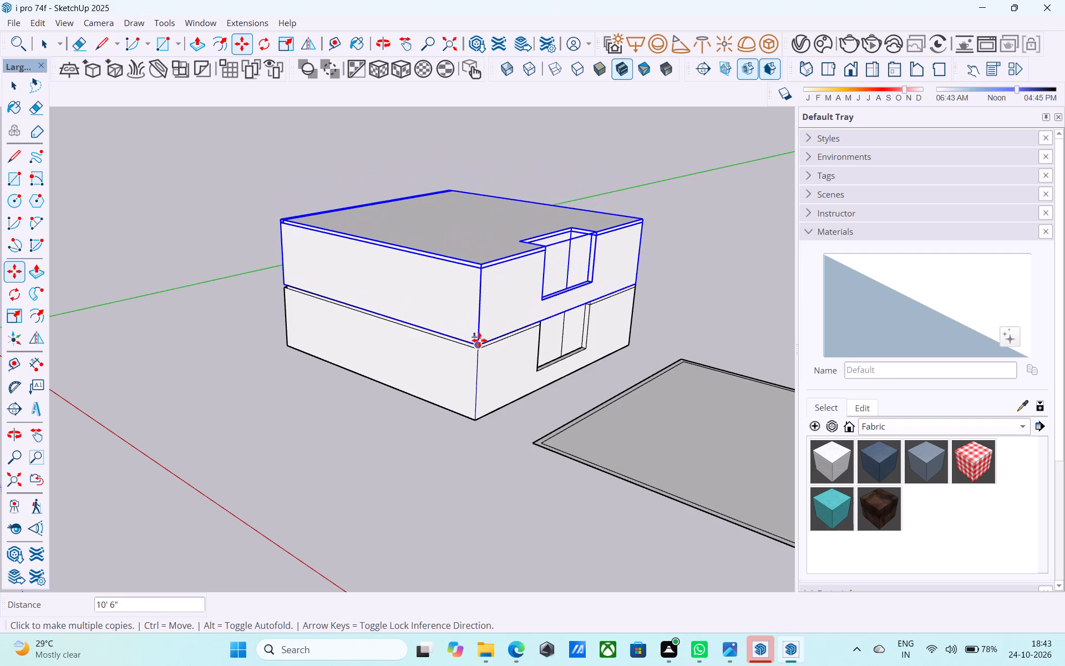
left_click(478, 258)
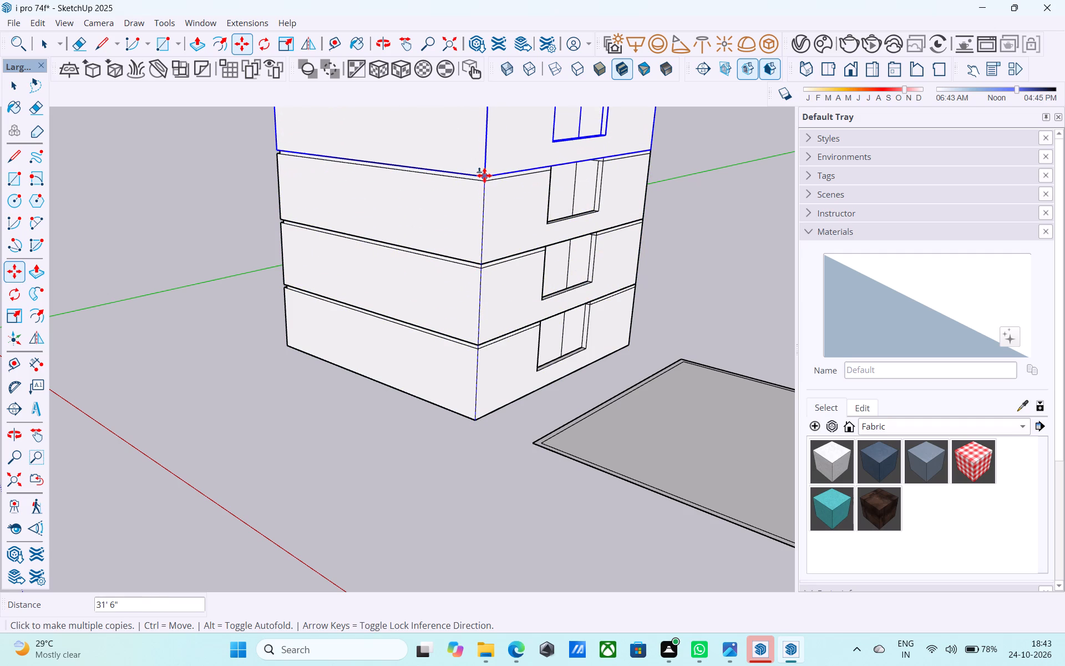
left_click(484, 174)
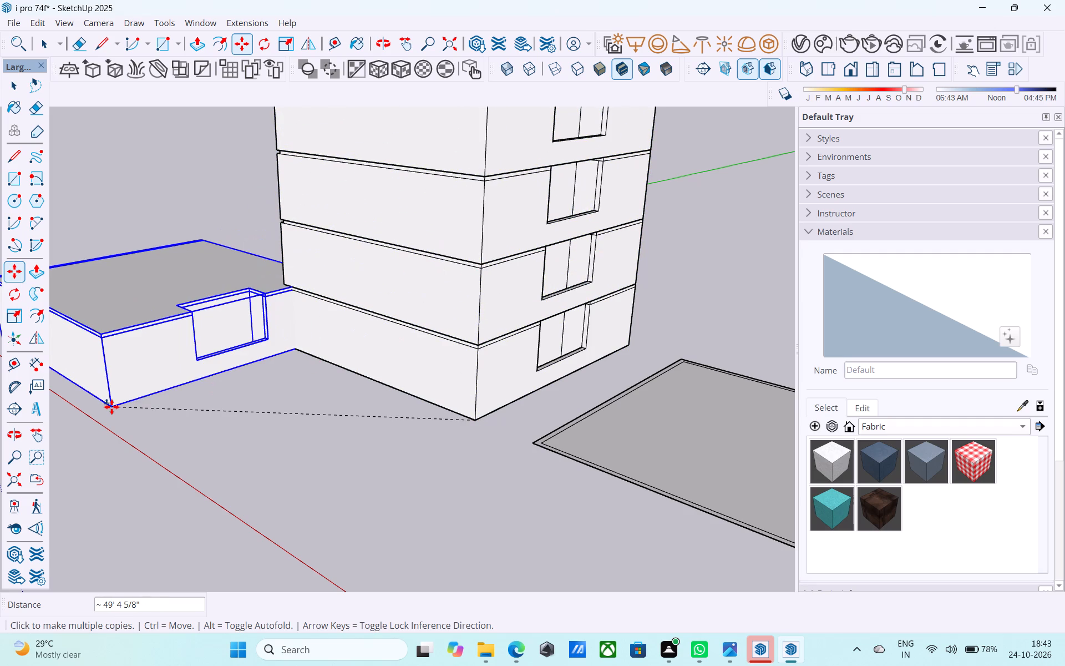
scroll(111, 407, "down", 4)
middle_click_drag(111, 407, 93, 440, "shift")
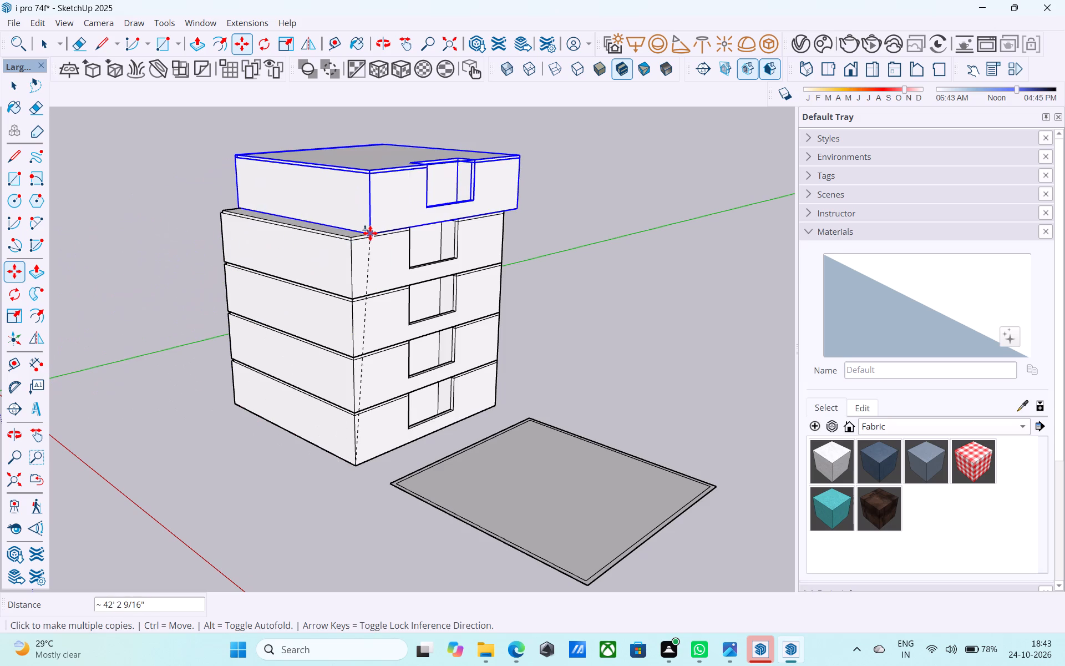
key("space")
middle_click_drag(394, 251, 369, 275)
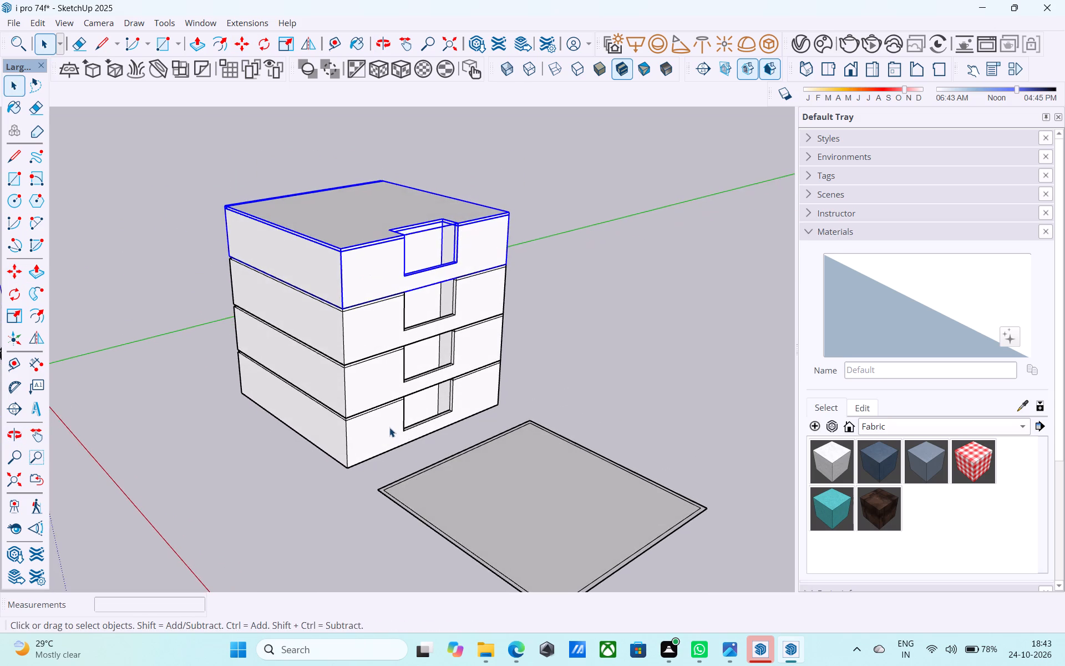
Open the lowest storey's component and erase the slab joint line on the front wall between the red-axis corner and the recess.
double_click(389, 427)
left_click(386, 423)
middle_click_drag(383, 416, 326, 318)
scroll(338, 345, "up", 6)
scroll(346, 368, "down", 2)
middle_click_drag(346, 370, 320, 391, "shift")
scroll(398, 470, "up", 7)
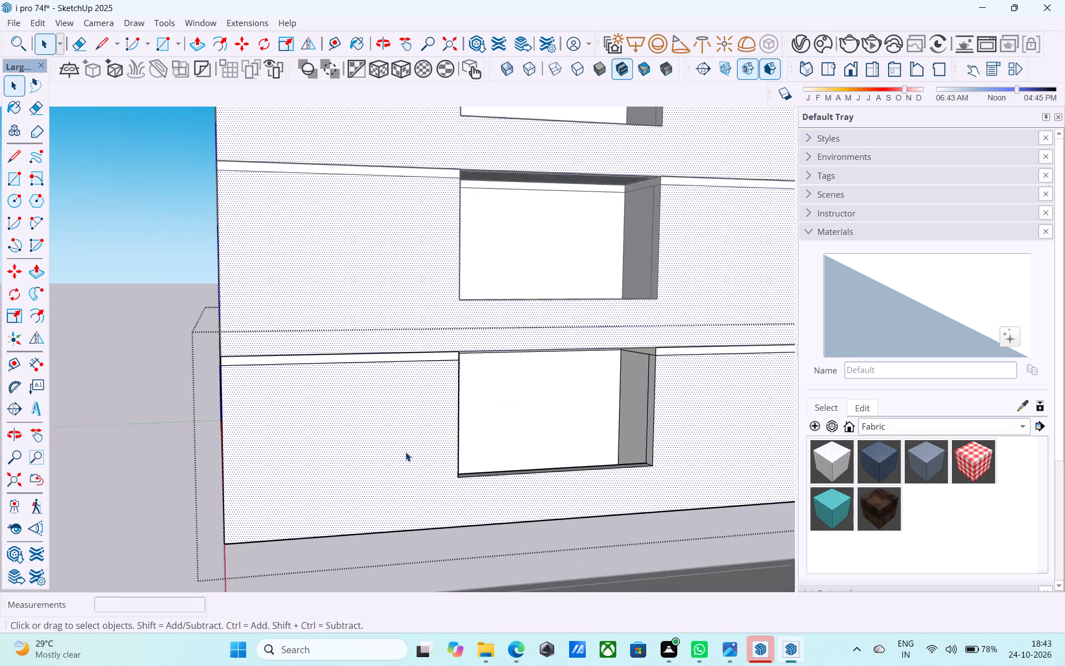
scroll(403, 450, "down", 3)
middle_click_drag(399, 447, 380, 383, "shift")
scroll(382, 384, "up", 3)
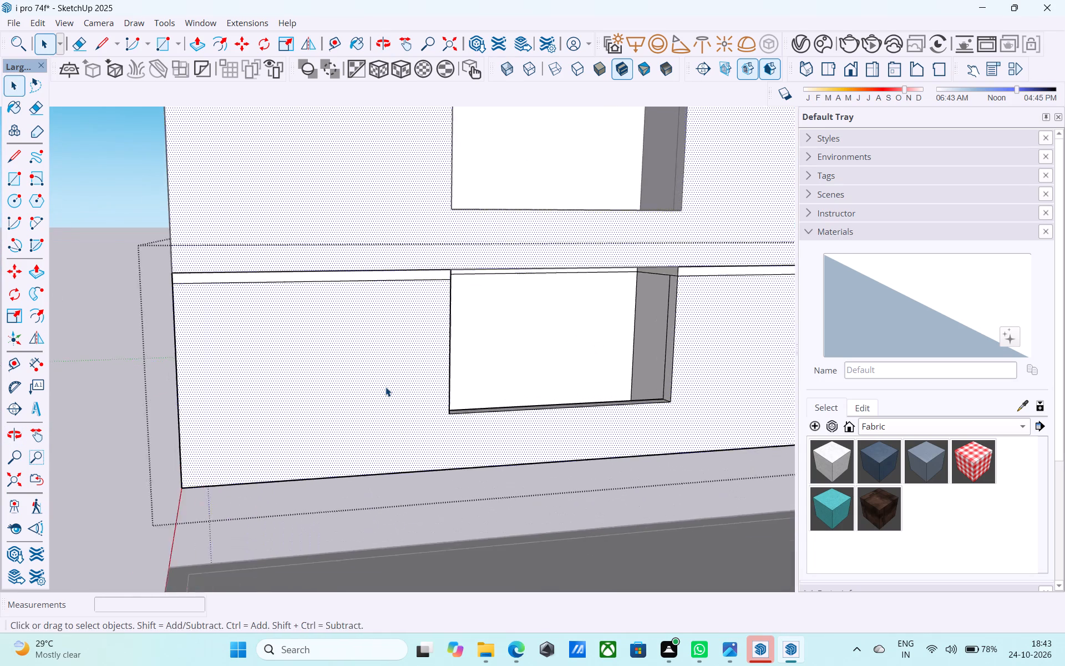
scroll(386, 387, "up", 2)
scroll(386, 387, "down", 4)
middle_click_drag(383, 385, 362, 355, "shift")
scroll(369, 365, "up", 2)
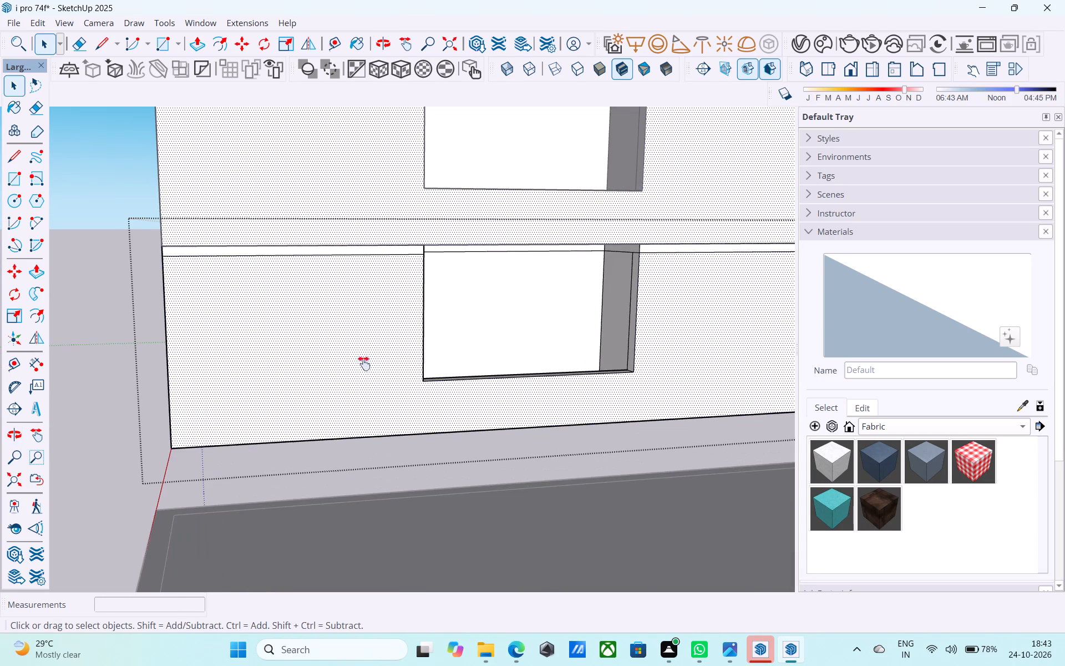
middle_click_drag(364, 365, 457, 411, "shift")
scroll(385, 335, "up", 1, "shift")
scroll(404, 259, "up", 4)
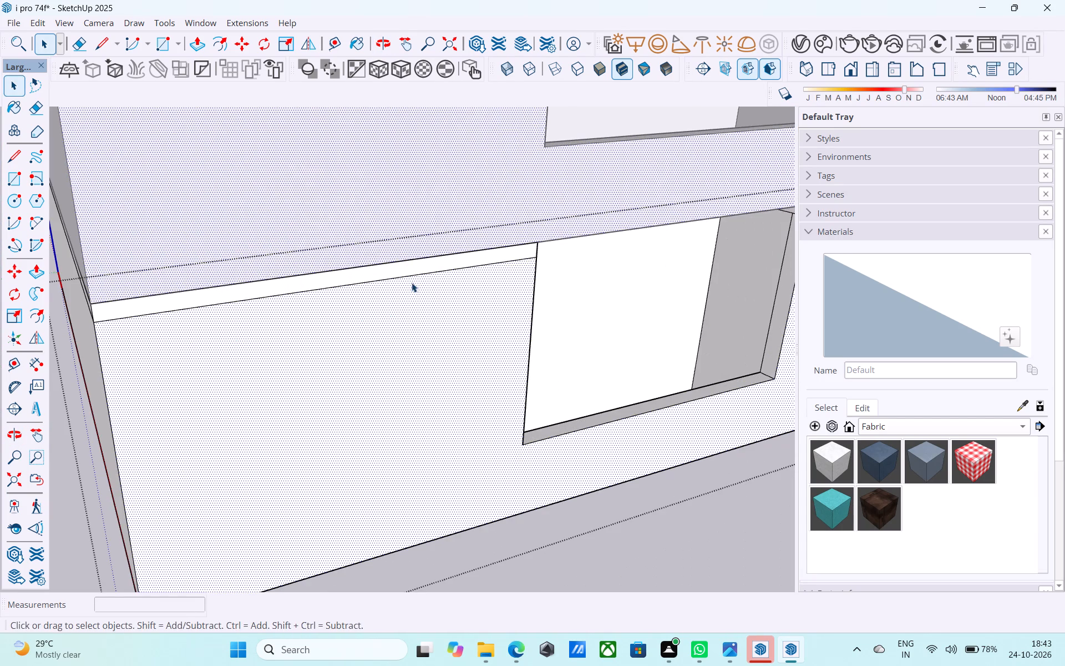
left_click(410, 277)
key("e")
left_click_drag(410, 266, 416, 285)
middle_click_drag(495, 295, 202, 226)
scroll(224, 249, "down", 5)
middle_click_drag(494, 344, 438, 309)
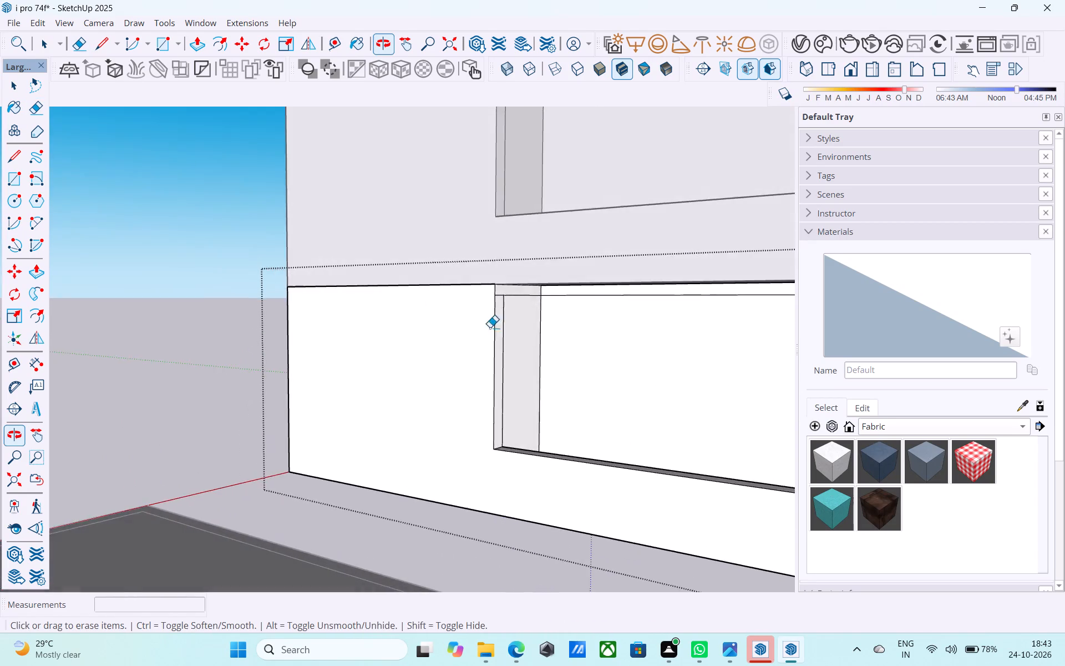
scroll(524, 324, "up", 10)
left_click_drag(476, 249, 466, 262)
left_click_drag(455, 245, 458, 277)
Copy the front wall's top edge beside the recess 1' downward.
scroll(442, 298, "down", 5)
scroll(442, 299, "up", 1)
scroll(442, 299, "down", 6)
middle_click_drag(372, 322, 561, 345)
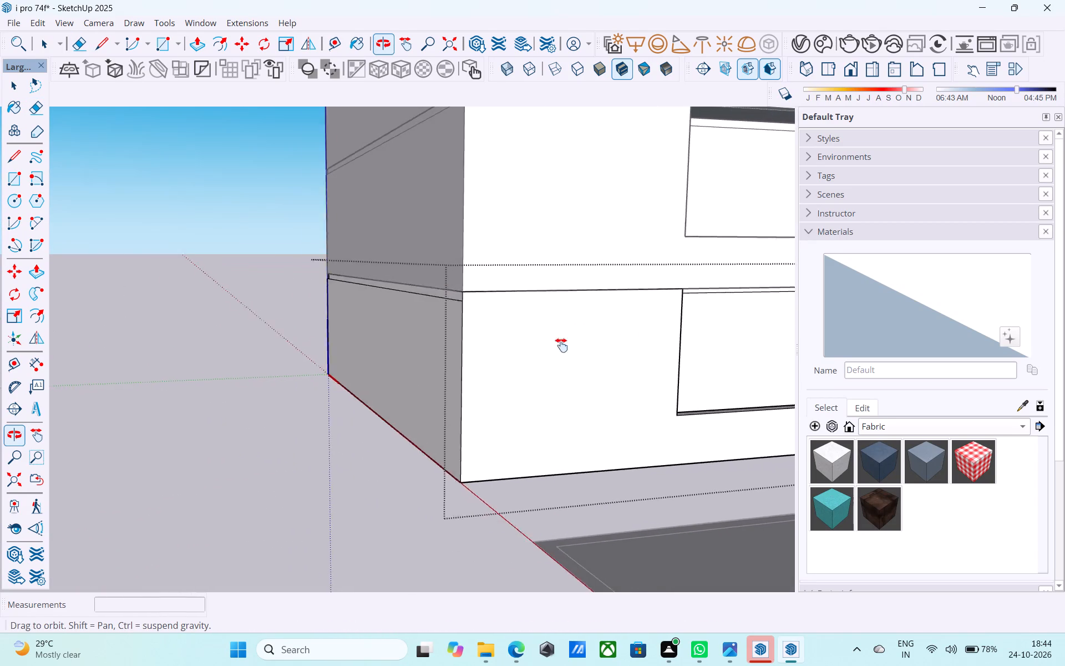
middle_click_drag(561, 345, 588, 430)
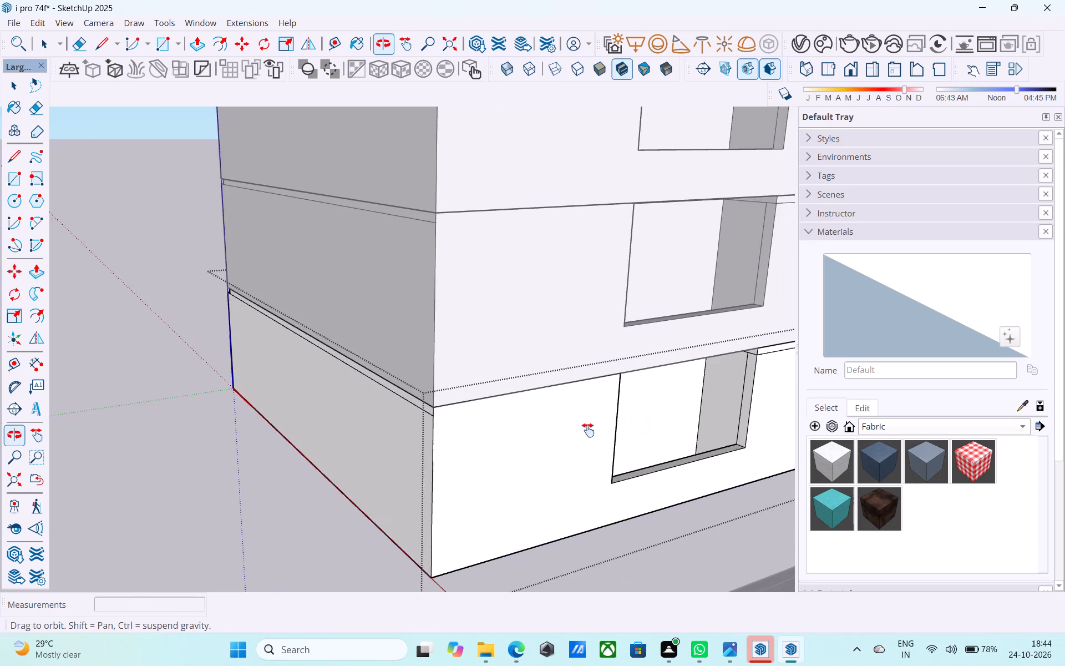
middle_click_drag(588, 430, 552, 397)
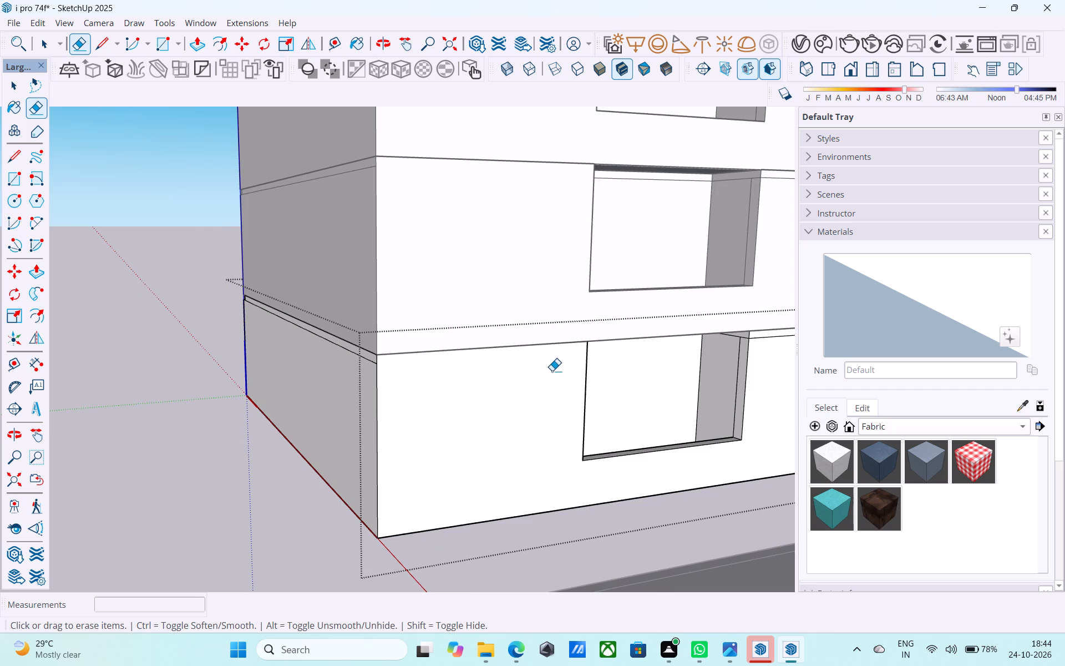
scroll(553, 369, "down", 4)
middle_click_drag(552, 367, 537, 342)
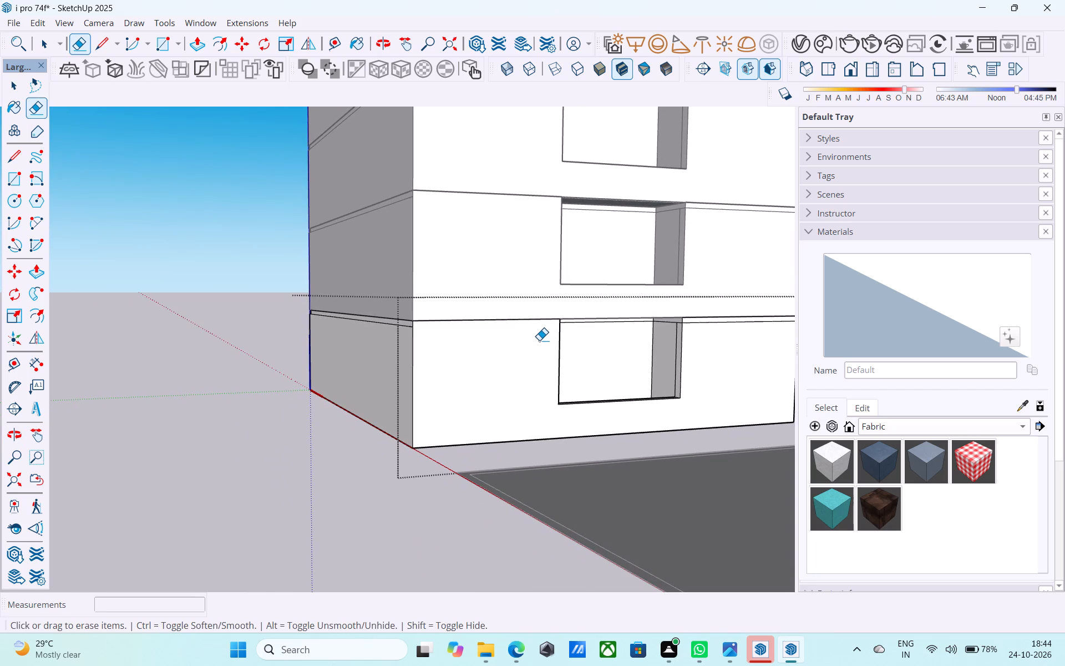
scroll(540, 339, "up", 1)
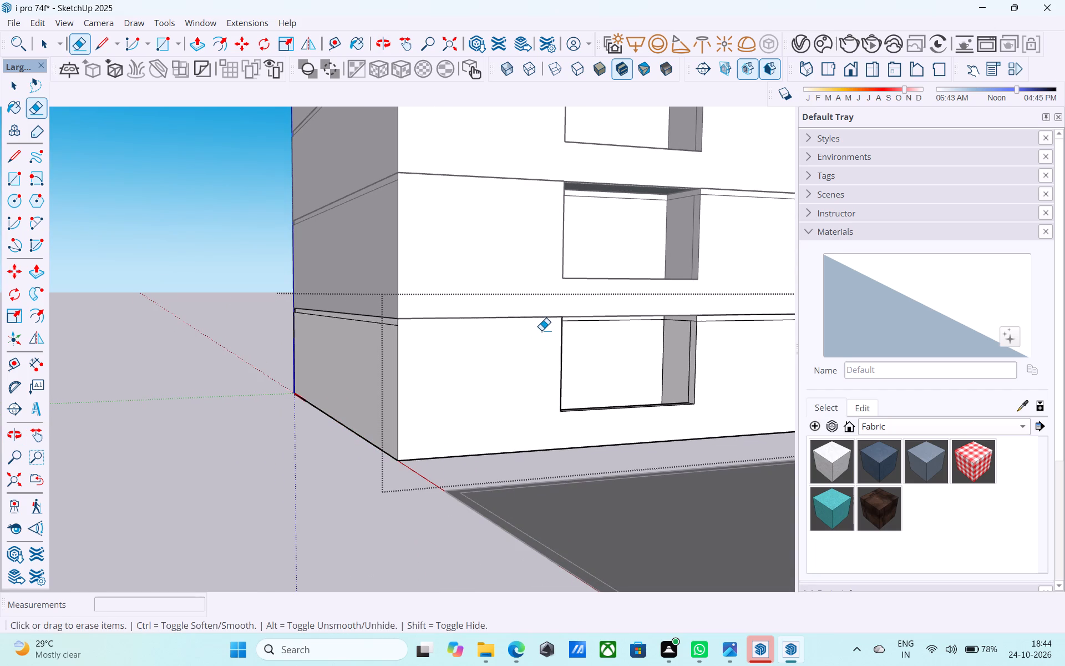
middle_click_drag(499, 347, 471, 347)
scroll(491, 342, "up", 4)
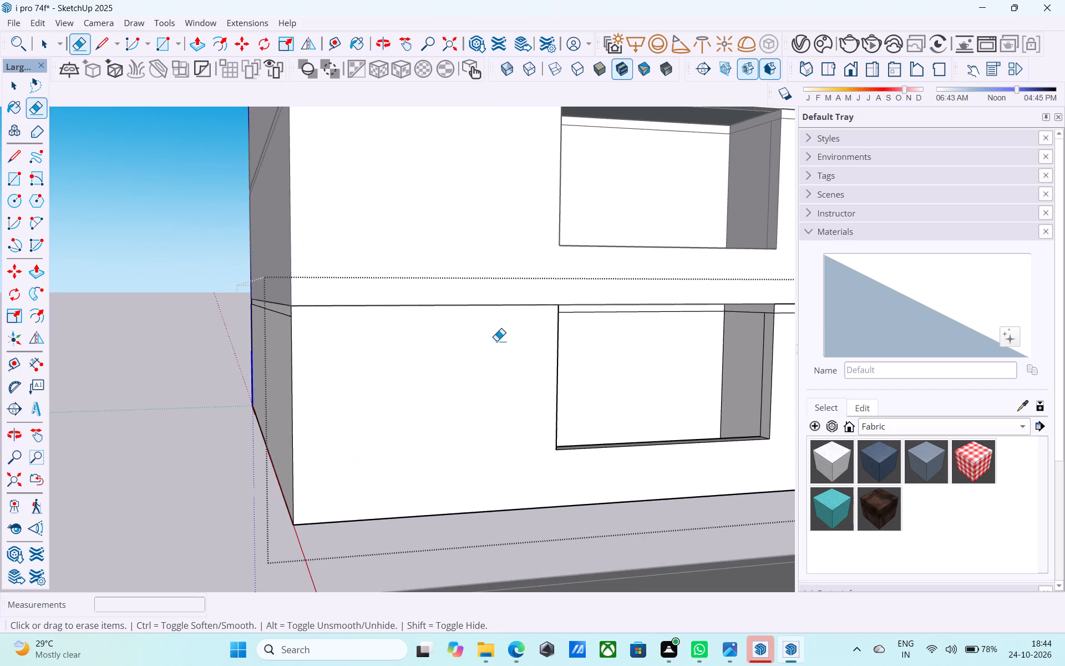
scroll(496, 340, "down", 2)
middle_click_drag(496, 340, 495, 366, "shift")
key("space")
scroll(412, 374, "up", 4)
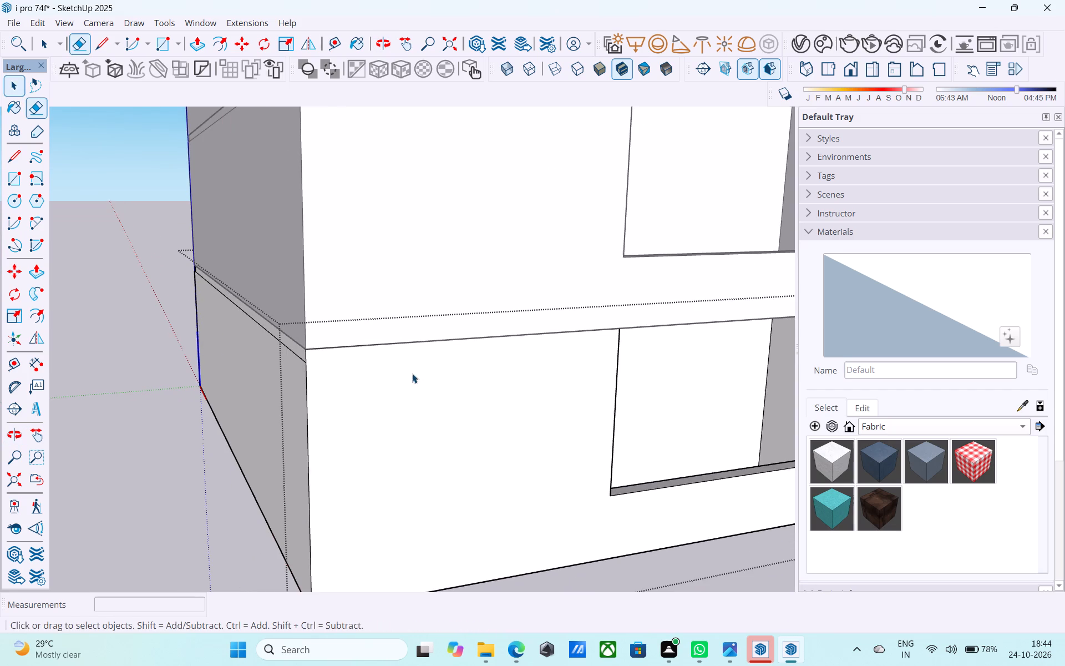
left_click(337, 346)
key("m")
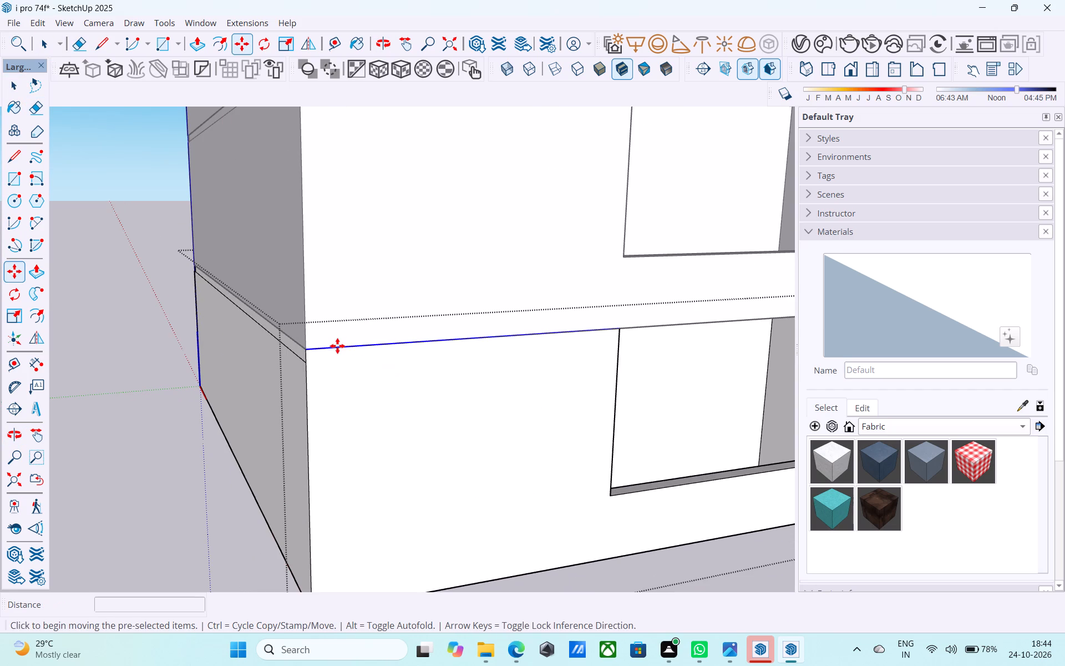
left_click(310, 349)
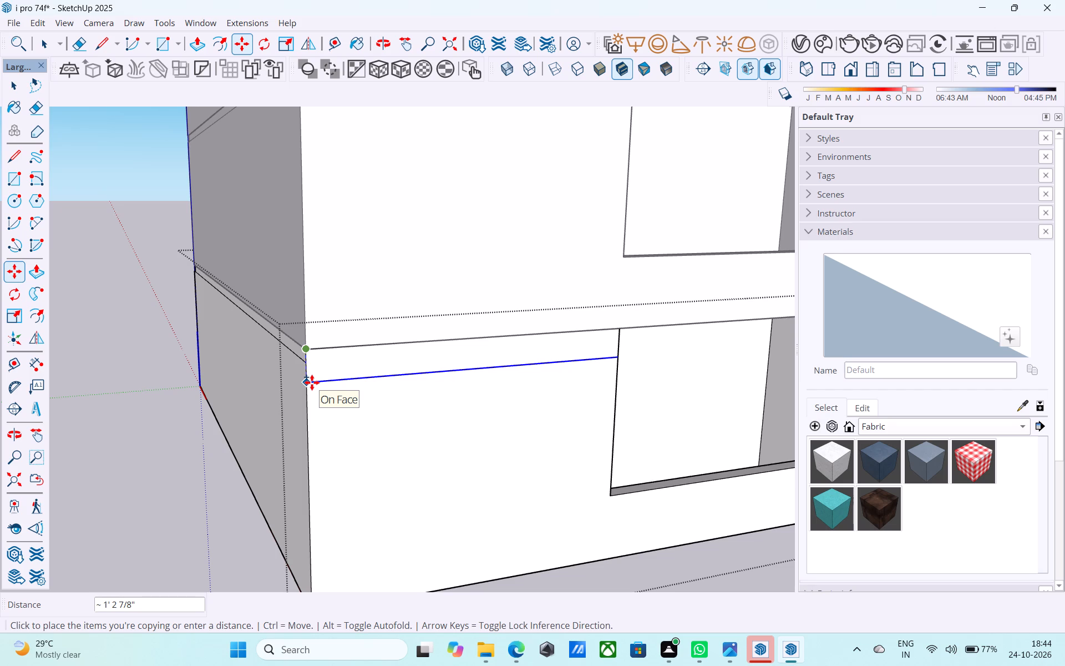
type("1'")
key("Return")
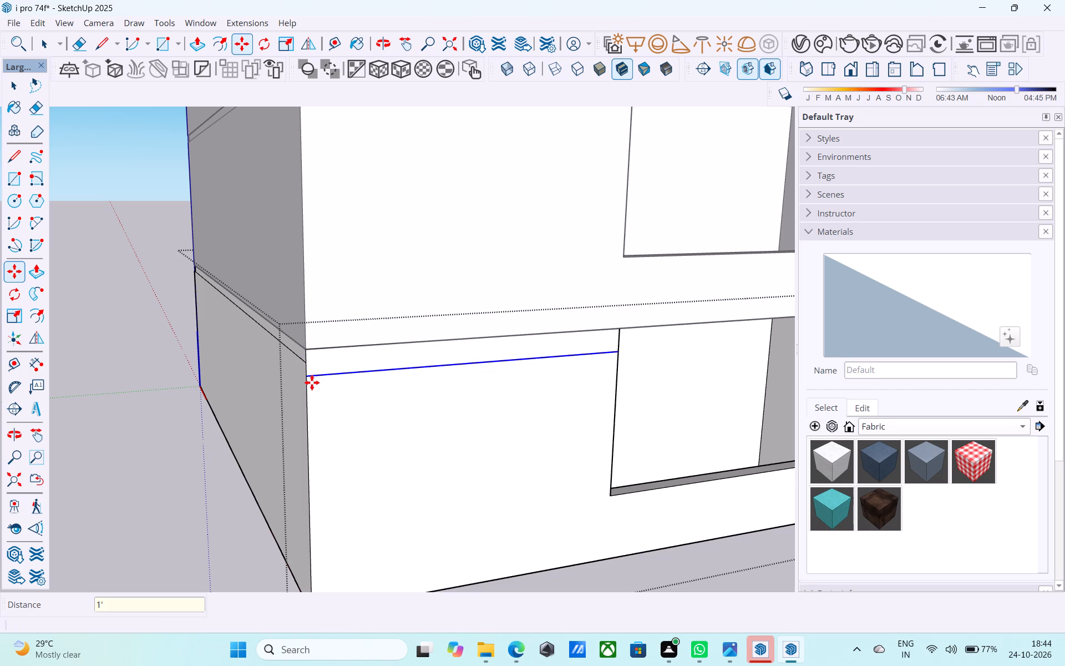
Copy the recess's near vertical edge a short distance onto the front wall, starting along the new horizontal line.
scroll(312, 382, "down", 5)
middle_click_drag(400, 399, 368, 380)
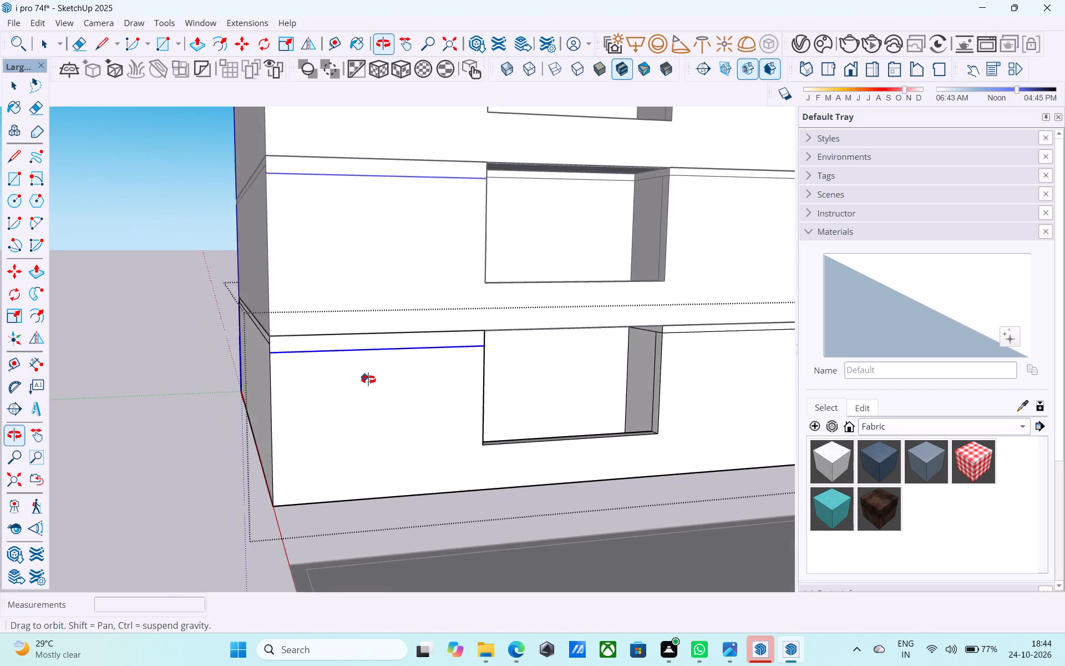
middle_click_drag(368, 380, 344, 398)
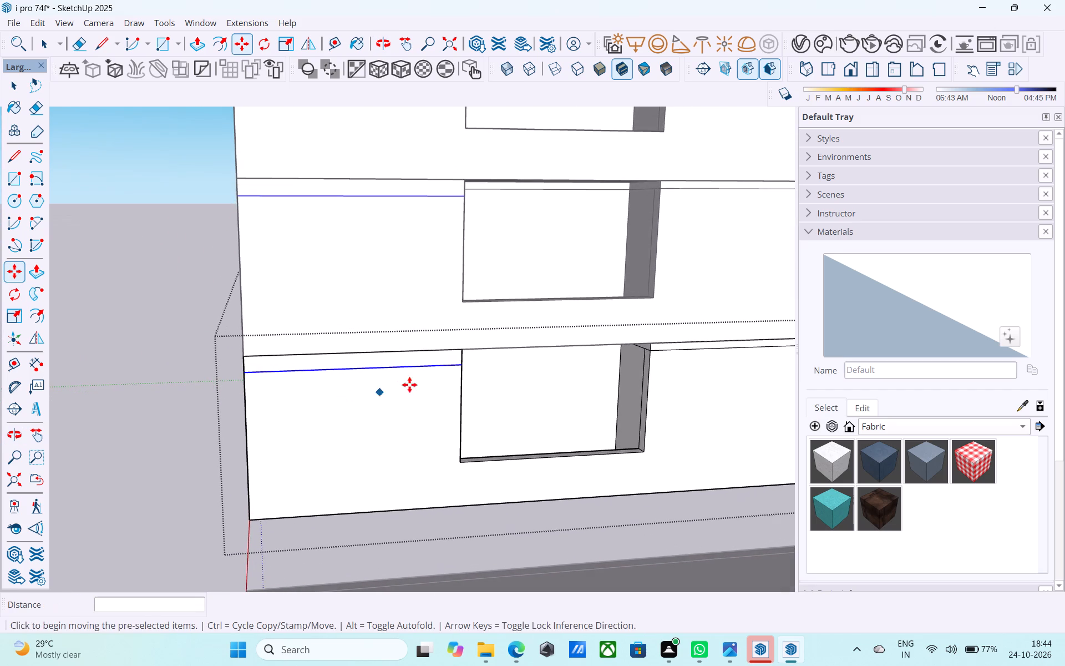
middle_click_drag(411, 384, 392, 395)
scroll(389, 395, "up", 5)
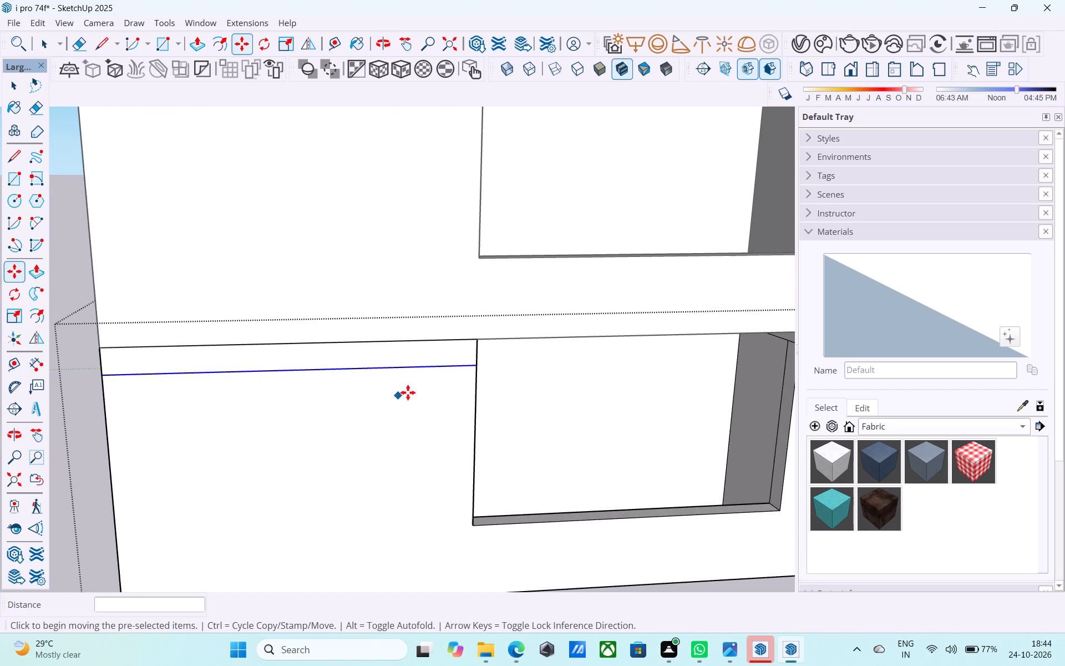
key("space")
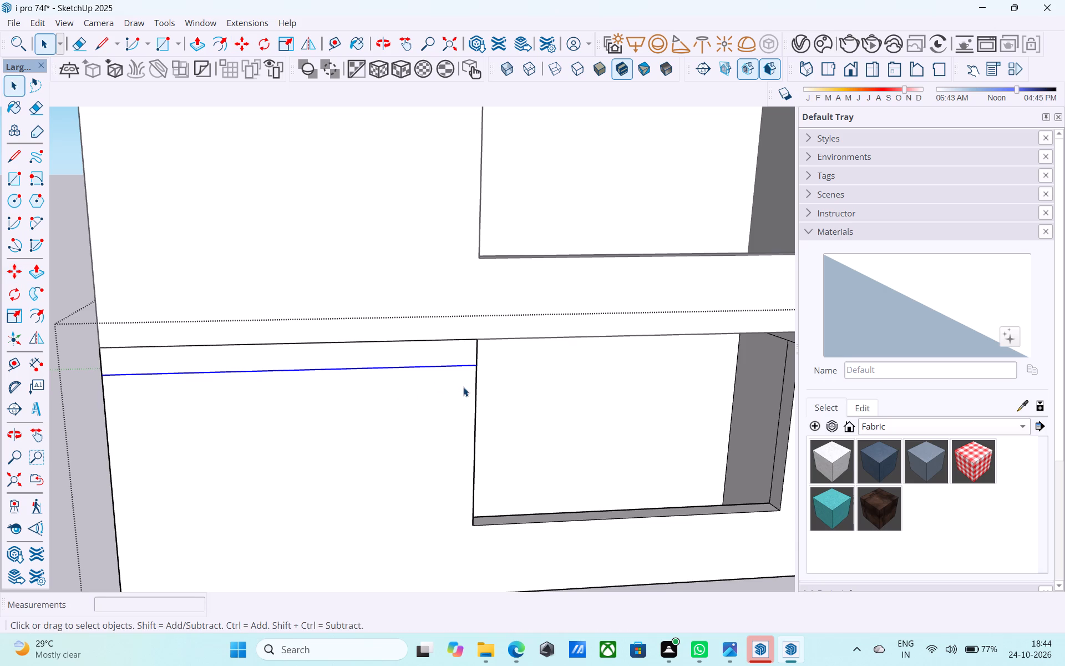
scroll(463, 387, "down", 6)
middle_click(465, 388)
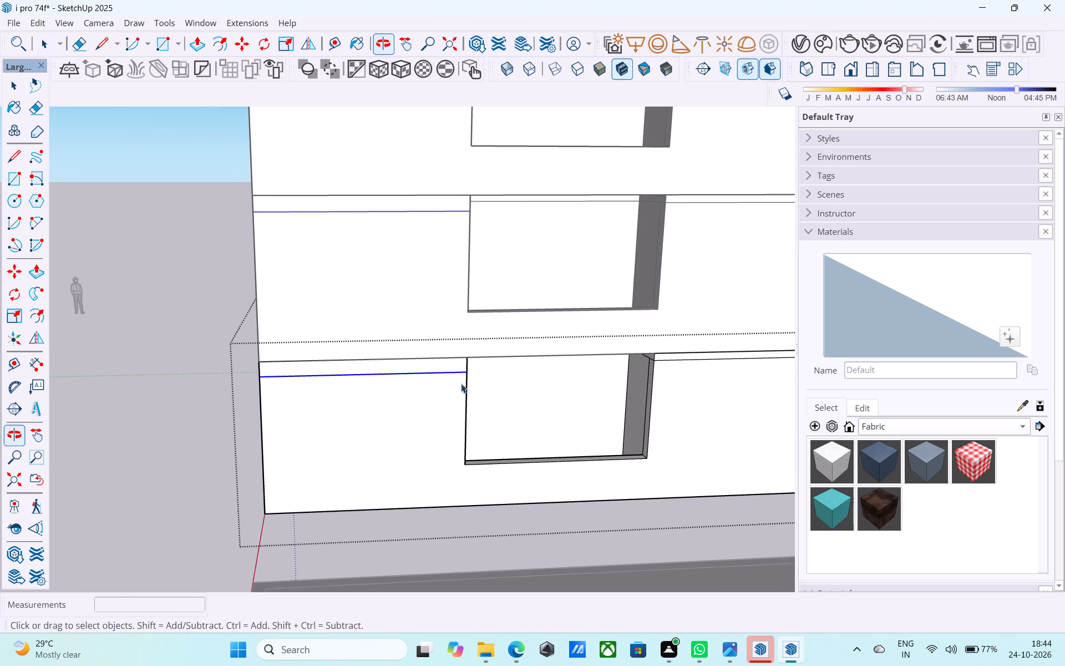
scroll(461, 383, "up", 5)
left_click(471, 395)
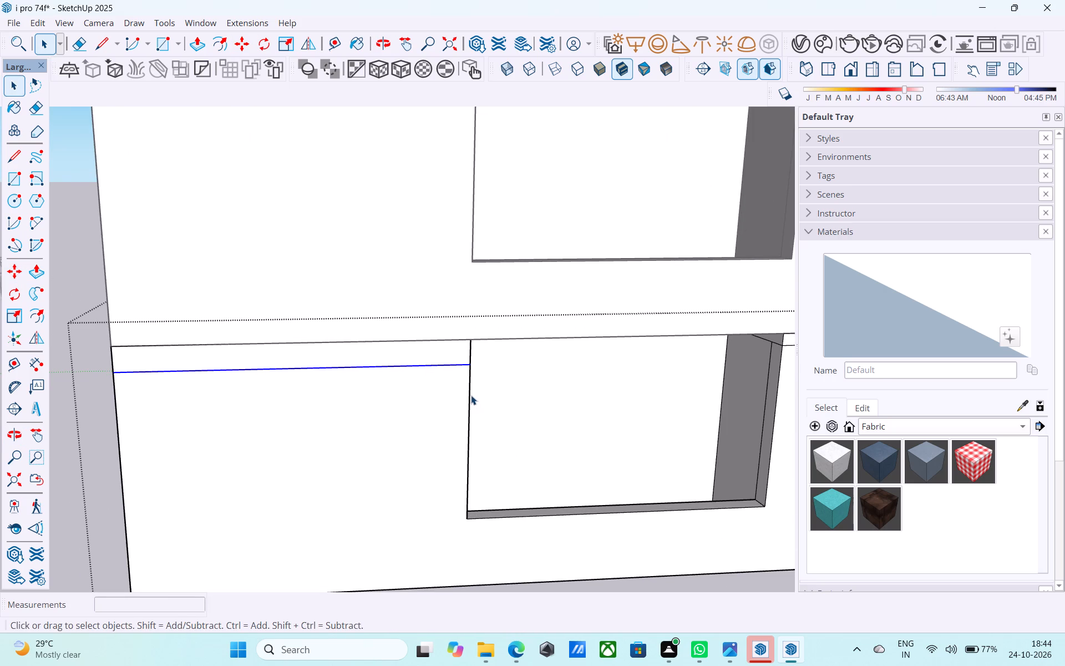
key("m")
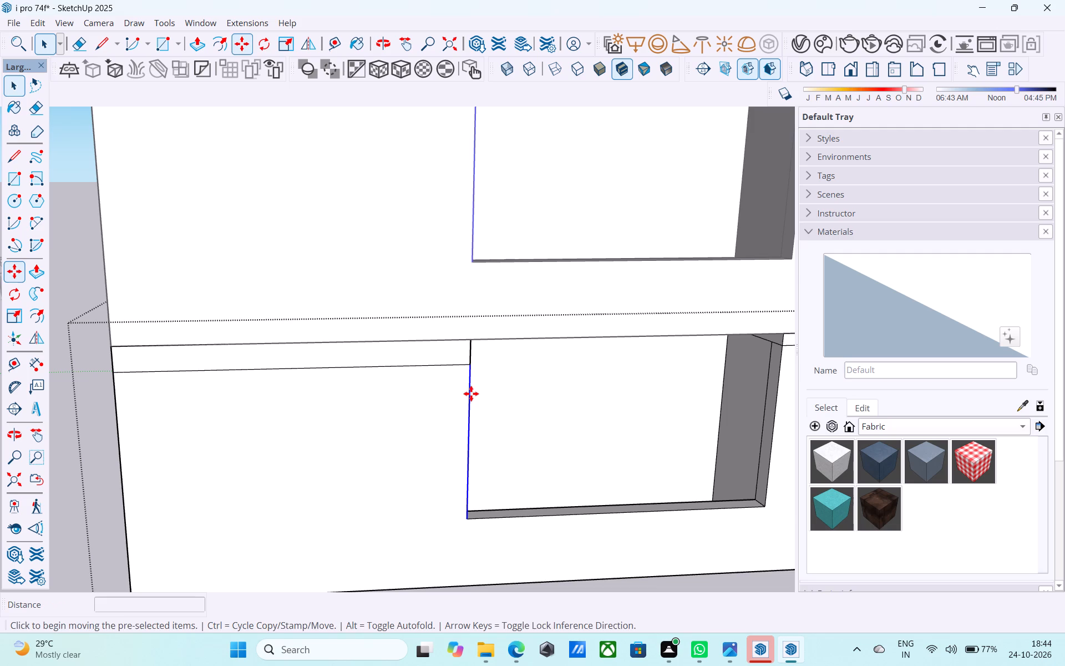
left_click(466, 367)
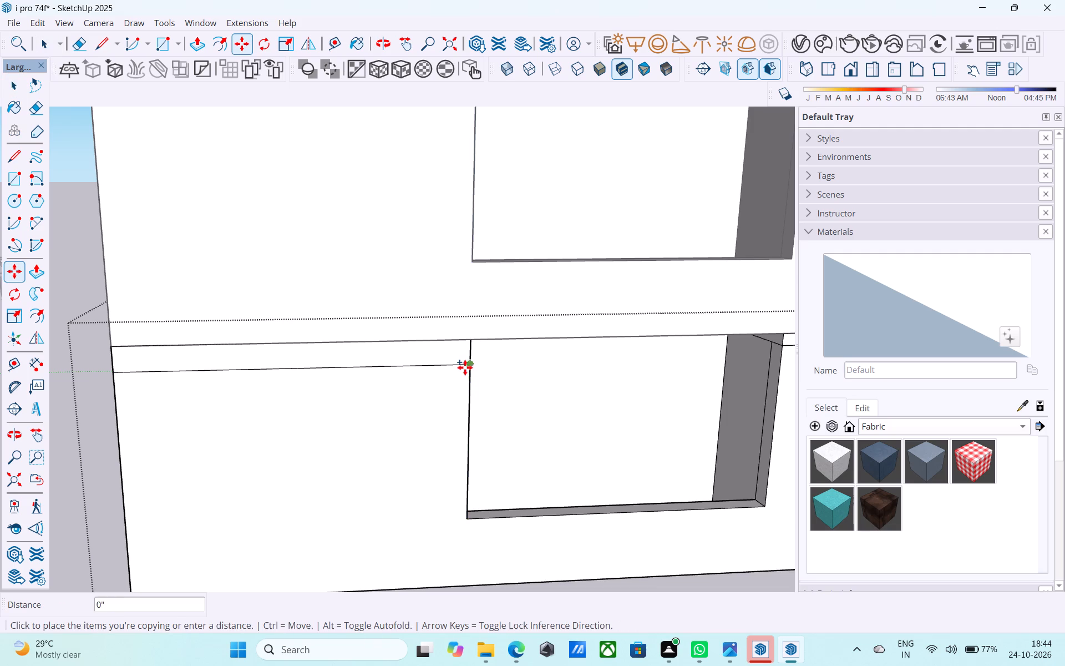
left_click(440, 364)
Copy the front wall's bottom edge about 1' upward at the lowest storey's corner.
scroll(453, 363, "down", 5)
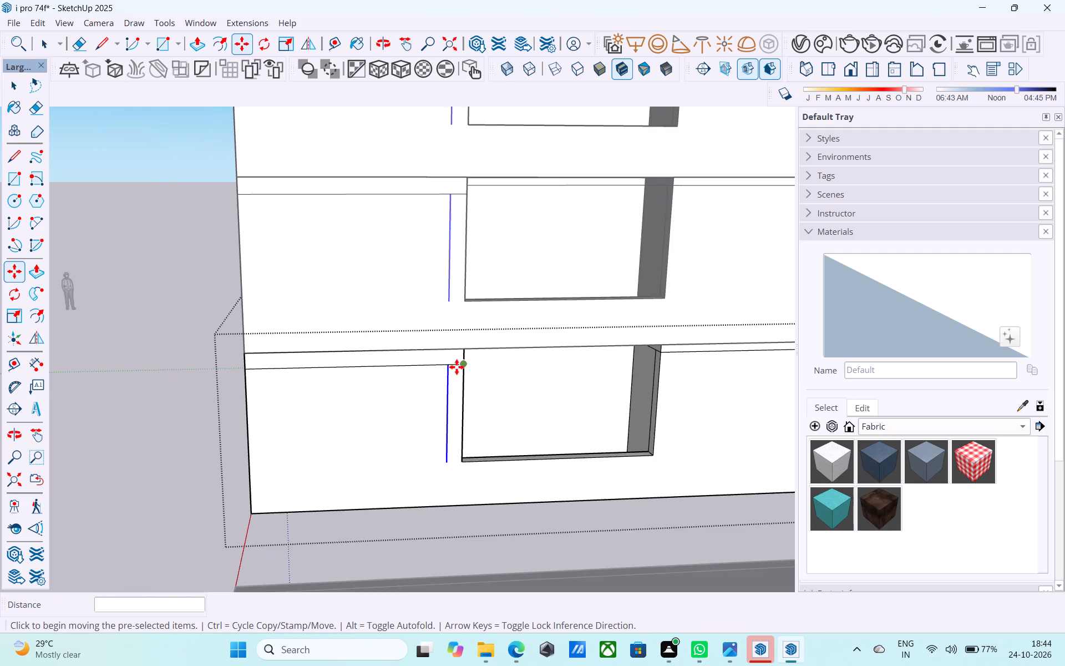
scroll(457, 367, "down", 5)
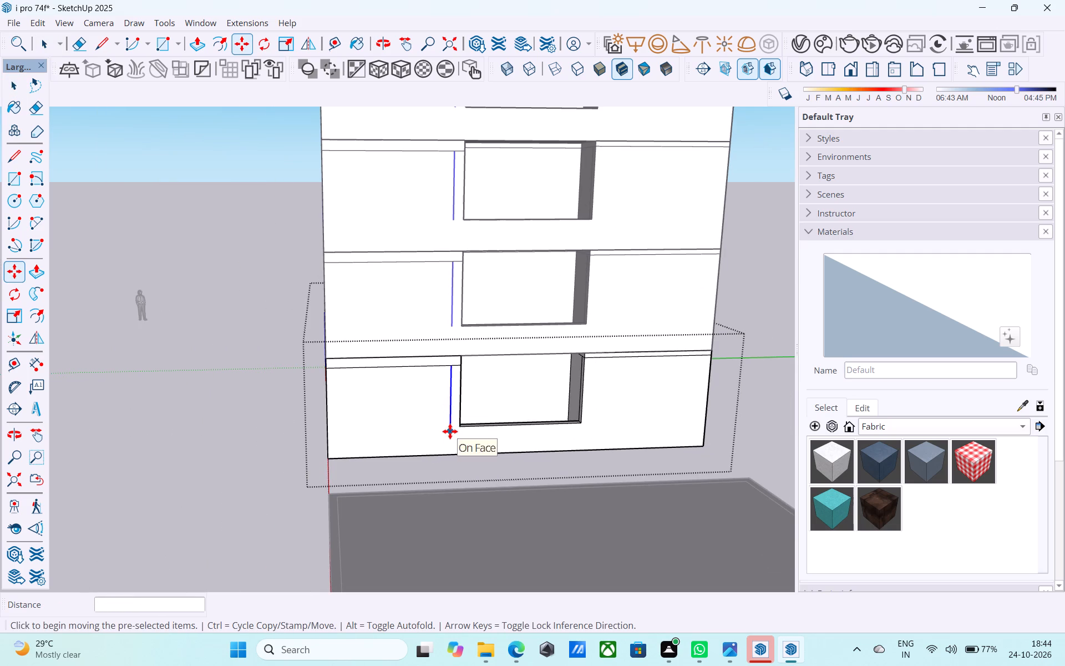
middle_click_drag(345, 450, 422, 473)
scroll(410, 483, "up", 6)
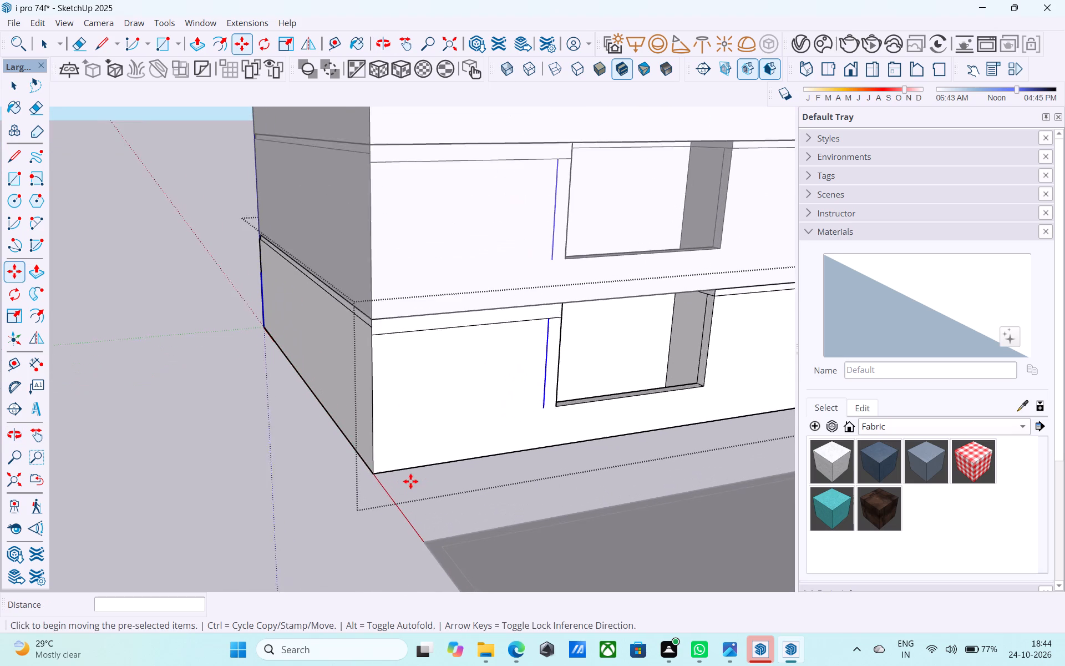
key("space")
left_click(403, 465)
left_click(405, 466)
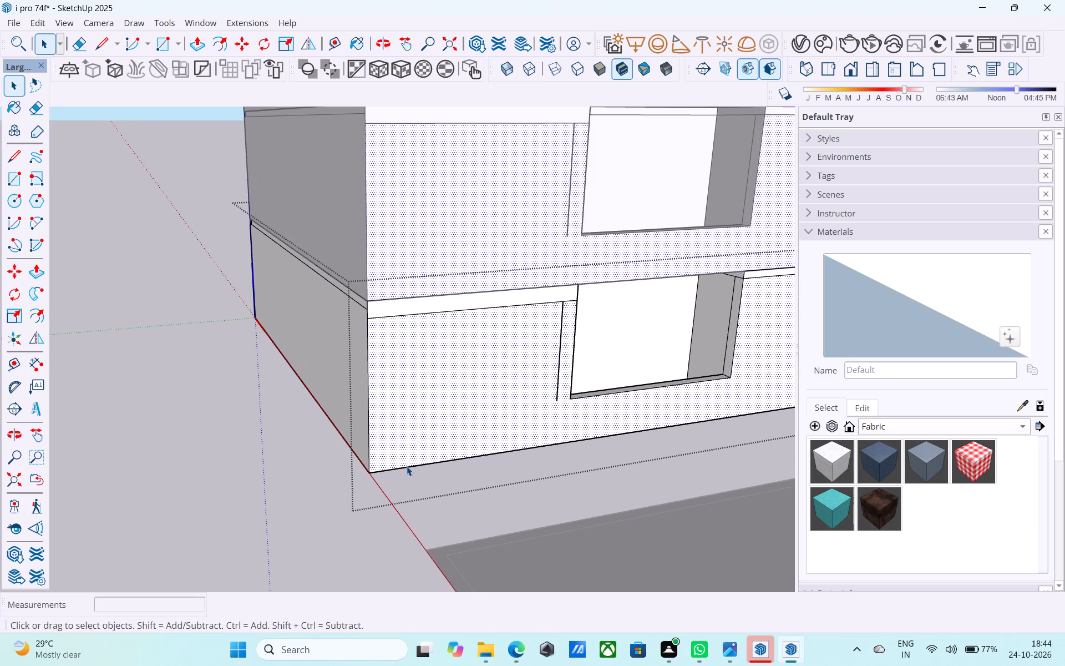
key("m")
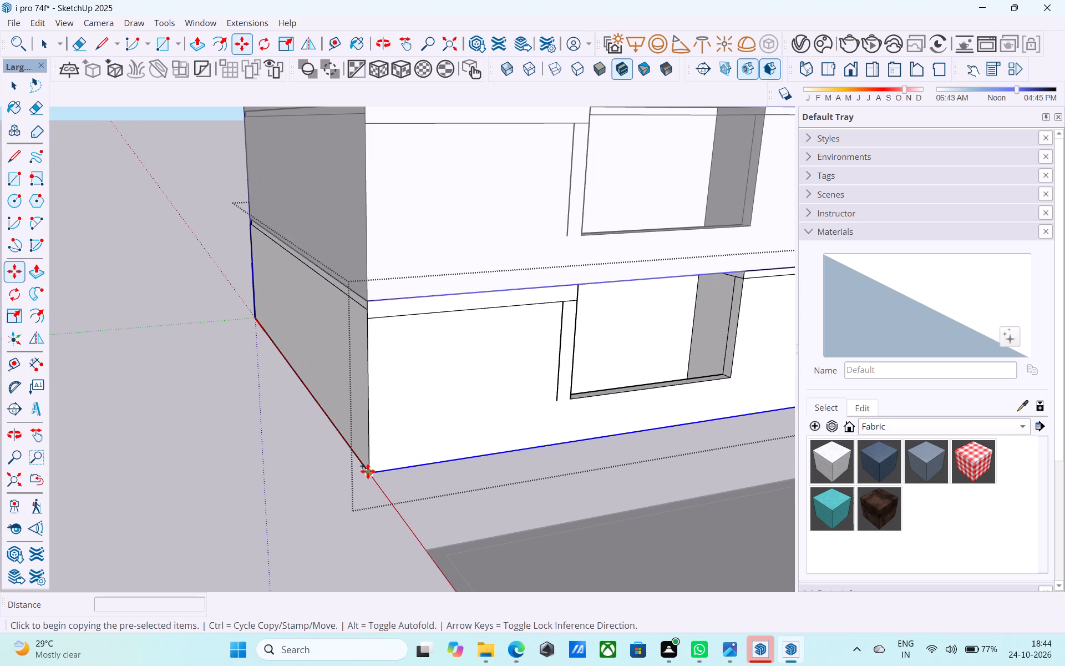
left_click(368, 471)
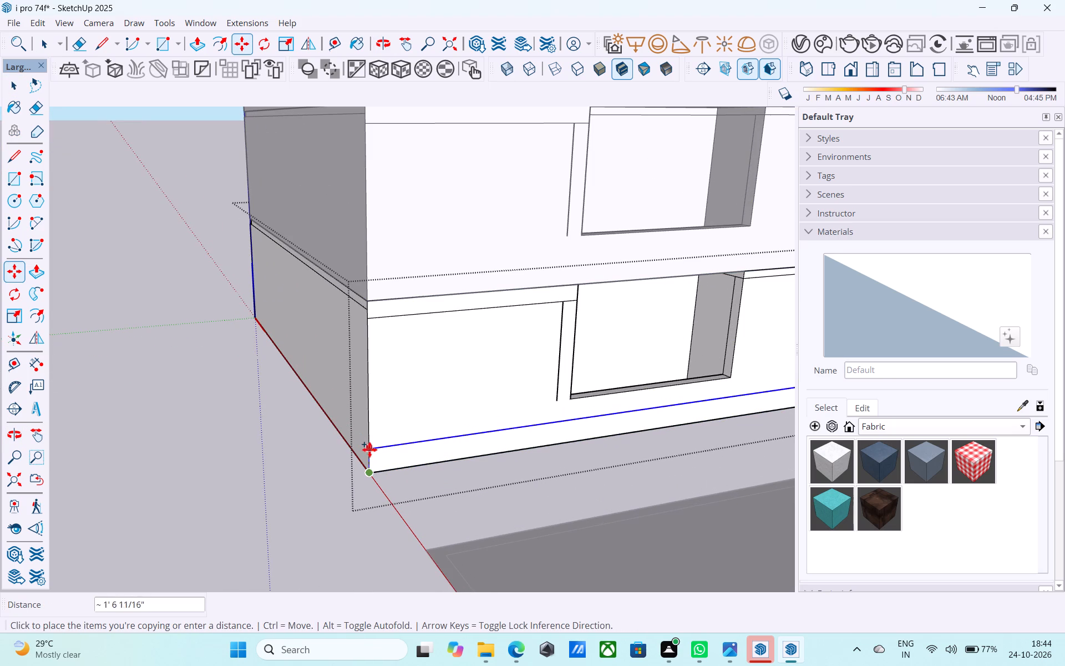
left_click(370, 453)
Extend the offset vertical line and the recess's near vertical edge 2' down to the new line above the wall base.
middle_click_drag(530, 436, 510, 423)
key("l")
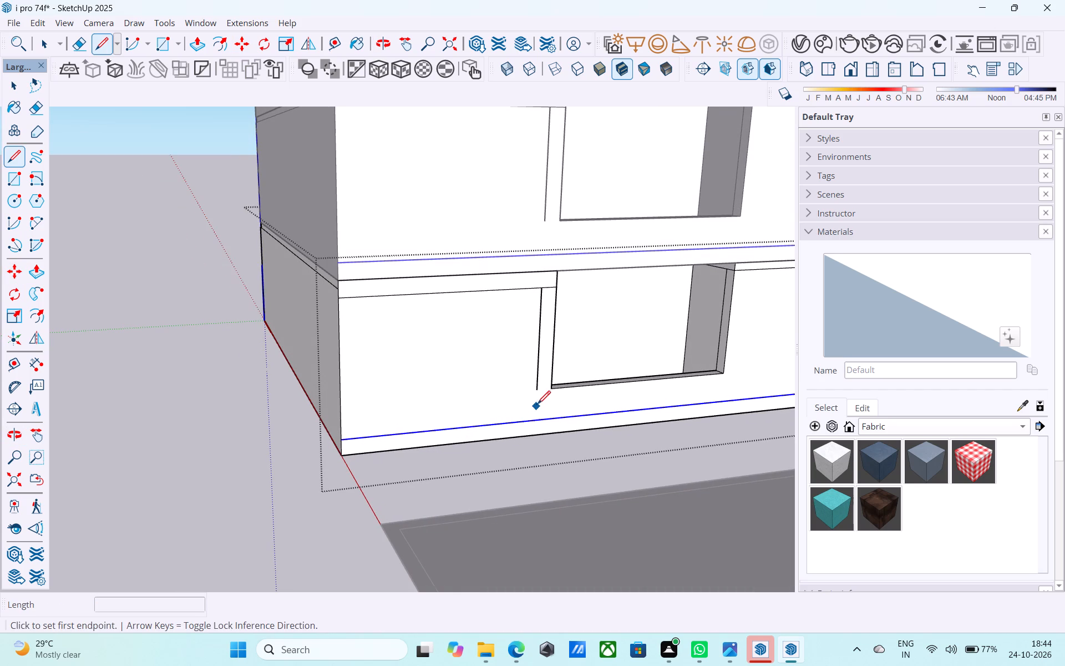
left_click(537, 392)
left_click(539, 422)
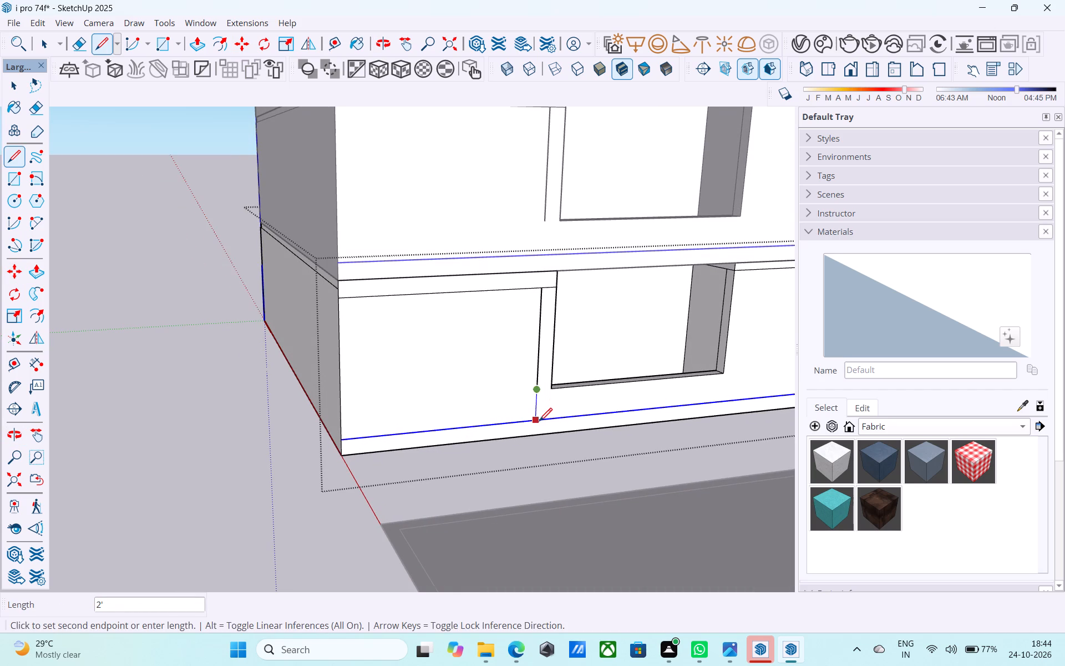
scroll(542, 419, "down", 5)
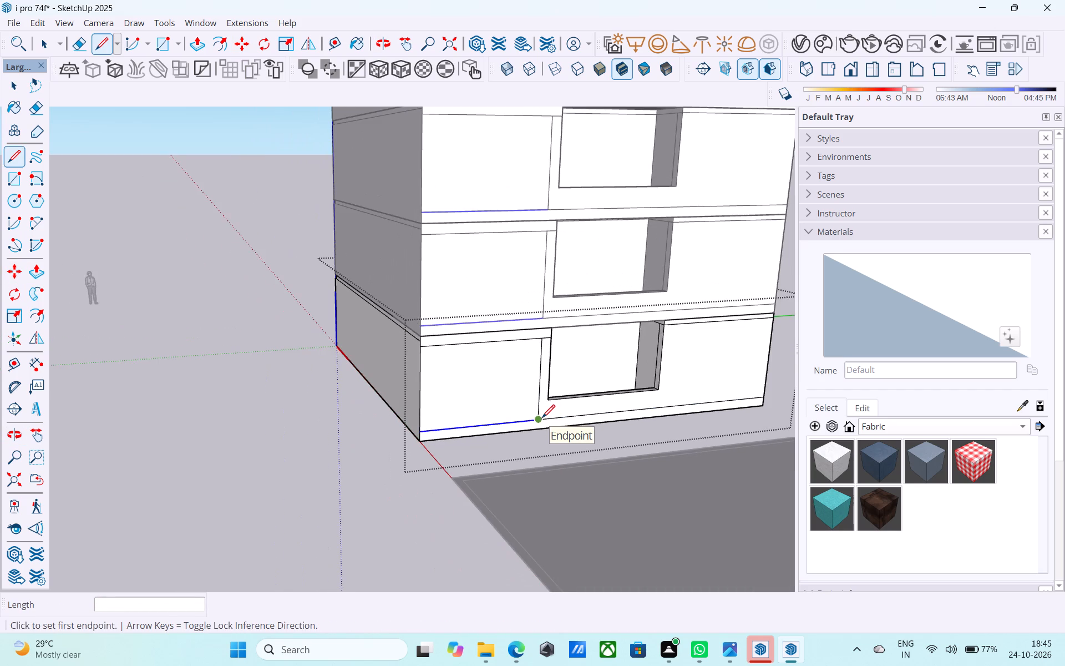
middle_click_drag(542, 419, 495, 453)
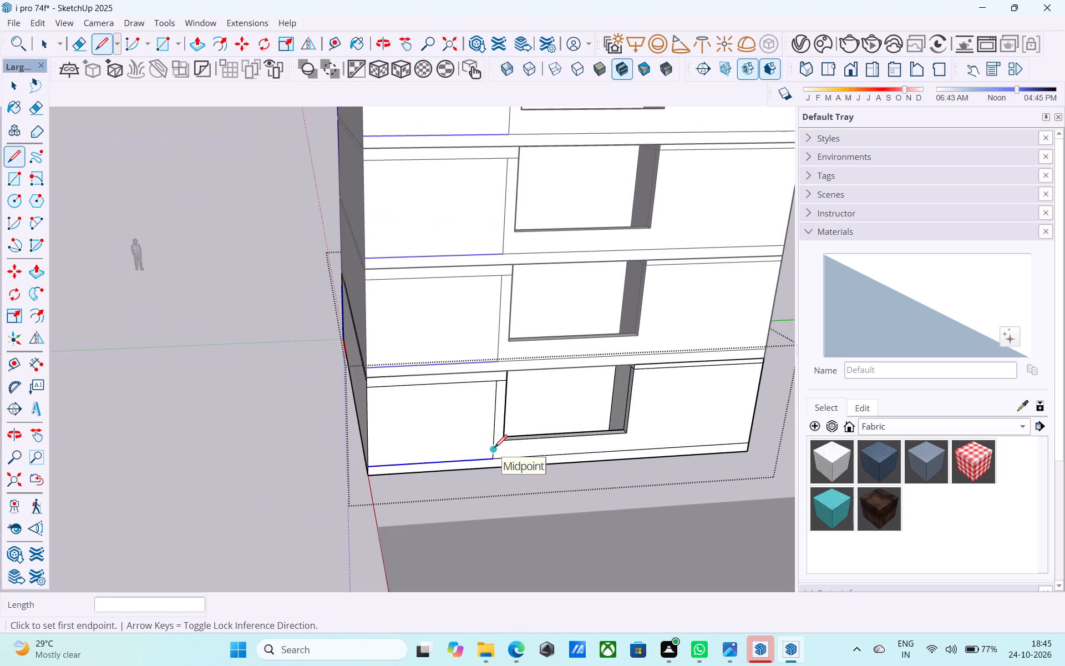
scroll(494, 449, "down", 2)
middle_click_drag(494, 449, 464, 461)
scroll(478, 442, "up", 2)
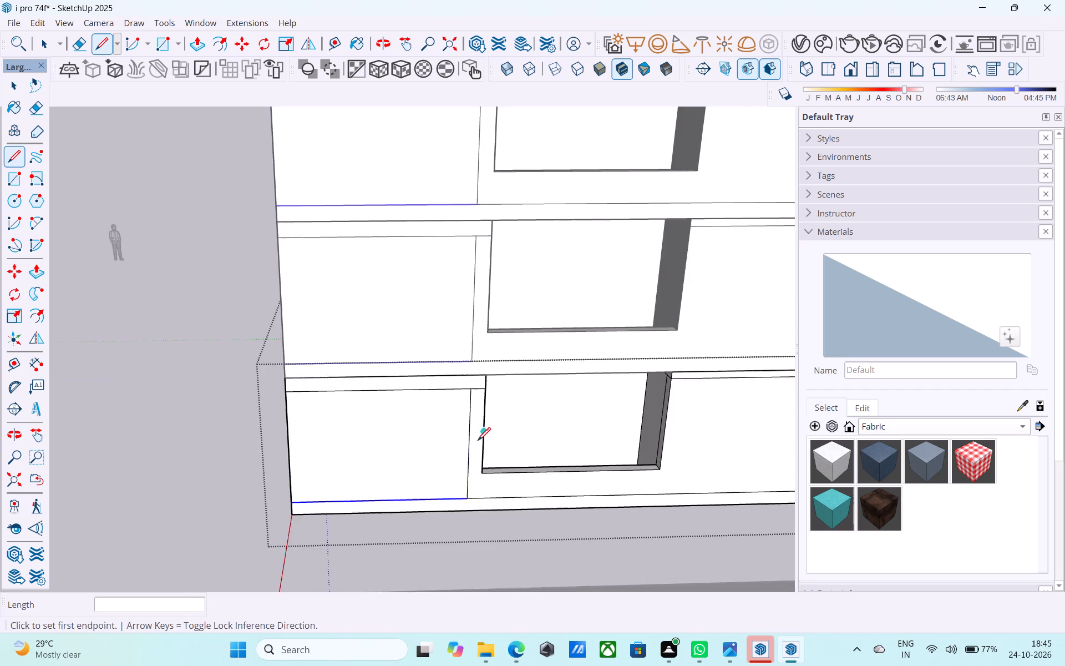
scroll(478, 442, "up", 7)
left_click(486, 485)
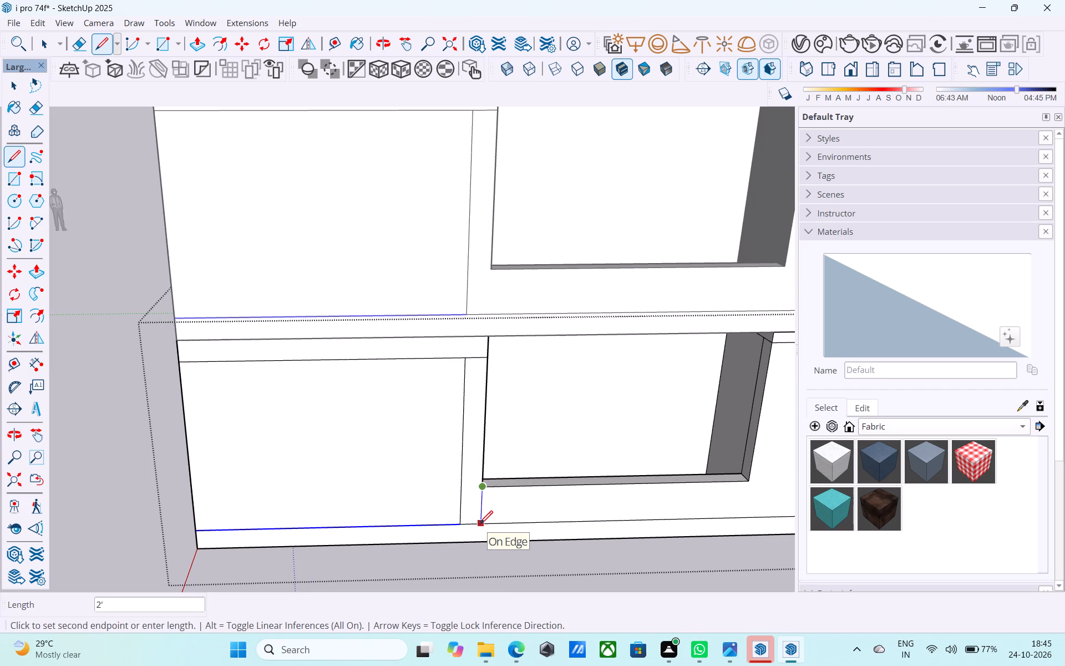
left_click(480, 525)
Erase the upper and lower horizontal line segments between the offset vertical line and the recess edge.
scroll(472, 484, "down", 5)
middle_click_drag(472, 484, 470, 505, "shift")
scroll(474, 436, "up", 4)
key("e")
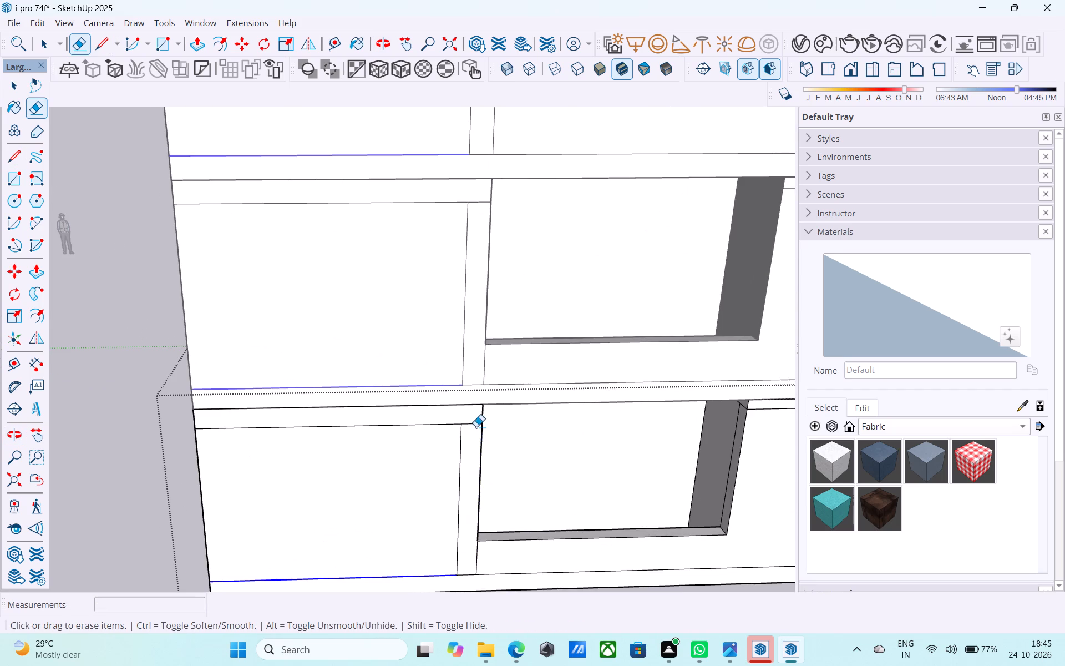
left_click(476, 427)
left_click(476, 421)
scroll(478, 425, "down", 6)
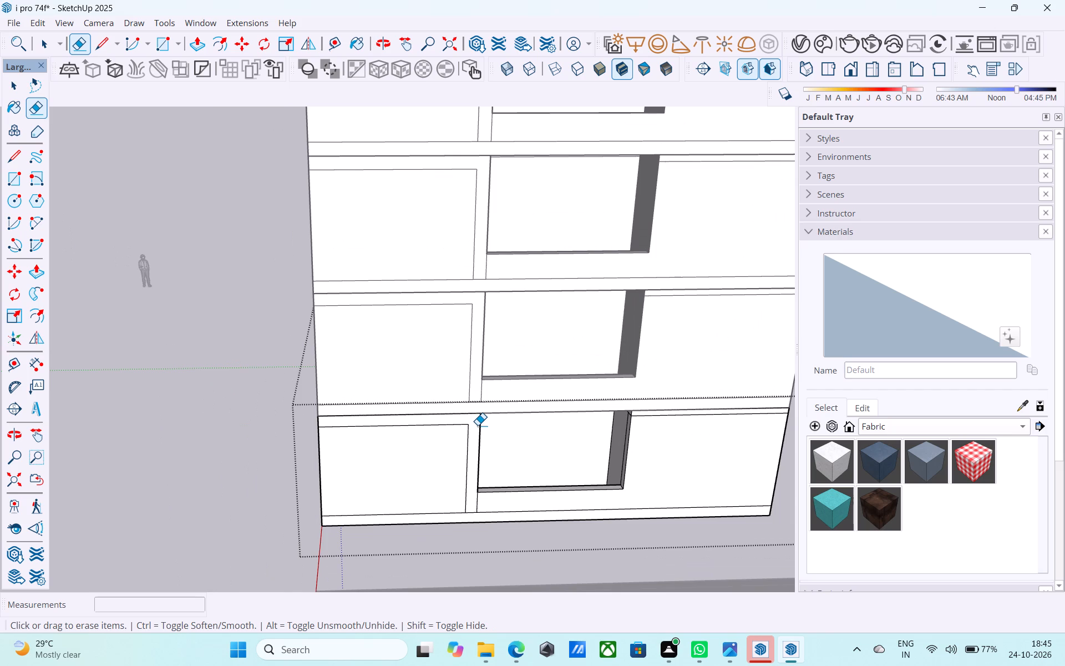
middle_click_drag(480, 473, 476, 469, "shift")
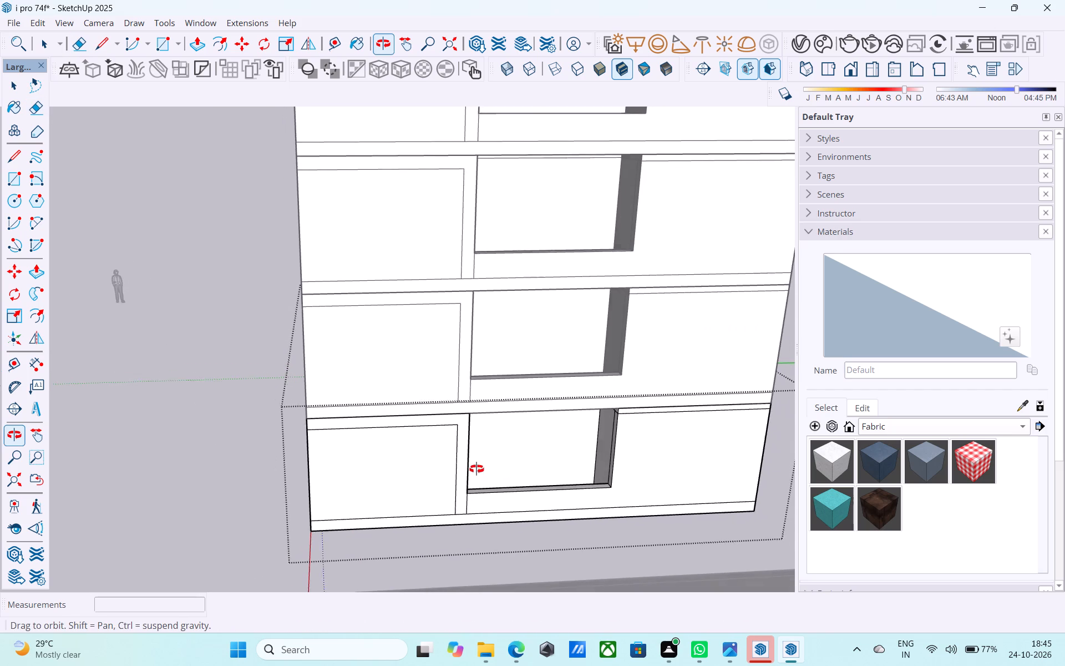
middle_click_drag(476, 469, 494, 394, "shift")
scroll(496, 466, "up", 5)
key("e")
left_click_drag(470, 416, 474, 425)
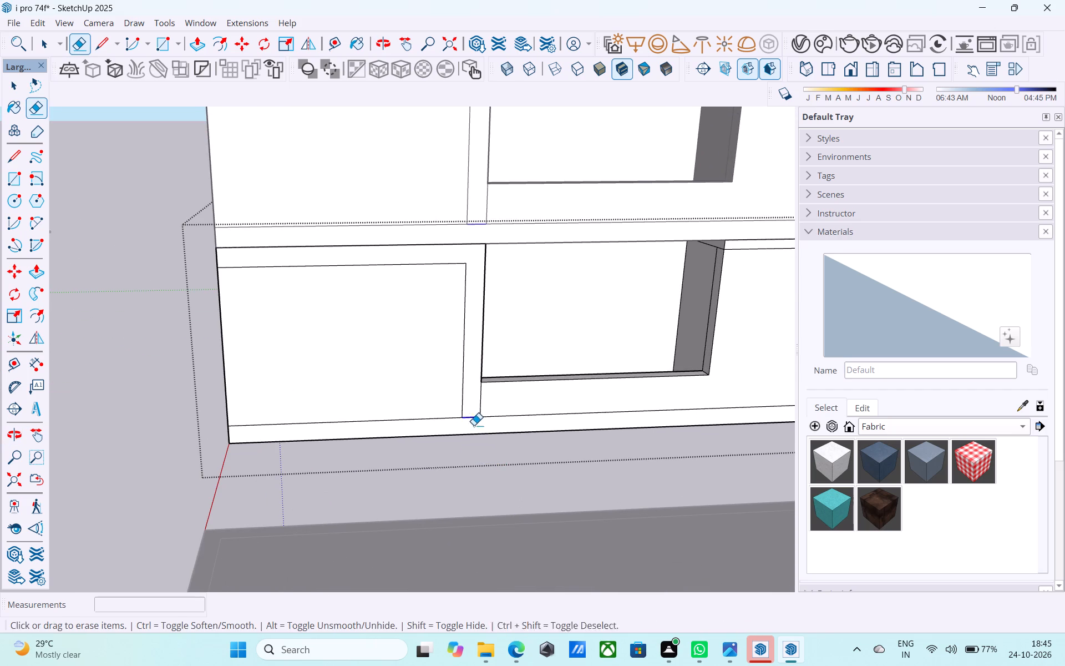
left_click_drag(474, 425, 474, 424)
Draw a vertical line from the lower end of the extended recess edge down to the front wall's bottom edge.
scroll(477, 426, "up", 6)
key("space")
key("l")
left_click(481, 413)
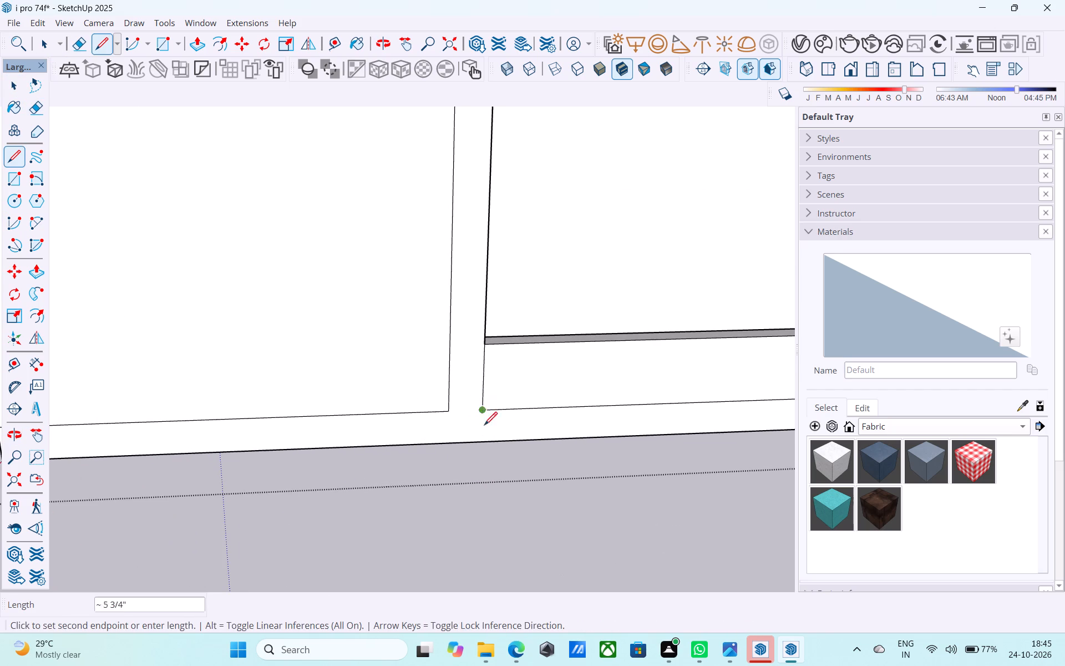
left_click(484, 437)
Copy the front wall's corner edge 2.5' along the front face toward the recess, inside the outlined panel.
scroll(480, 423, "down", 11)
middle_click_drag(480, 415, 519, 493, "shift")
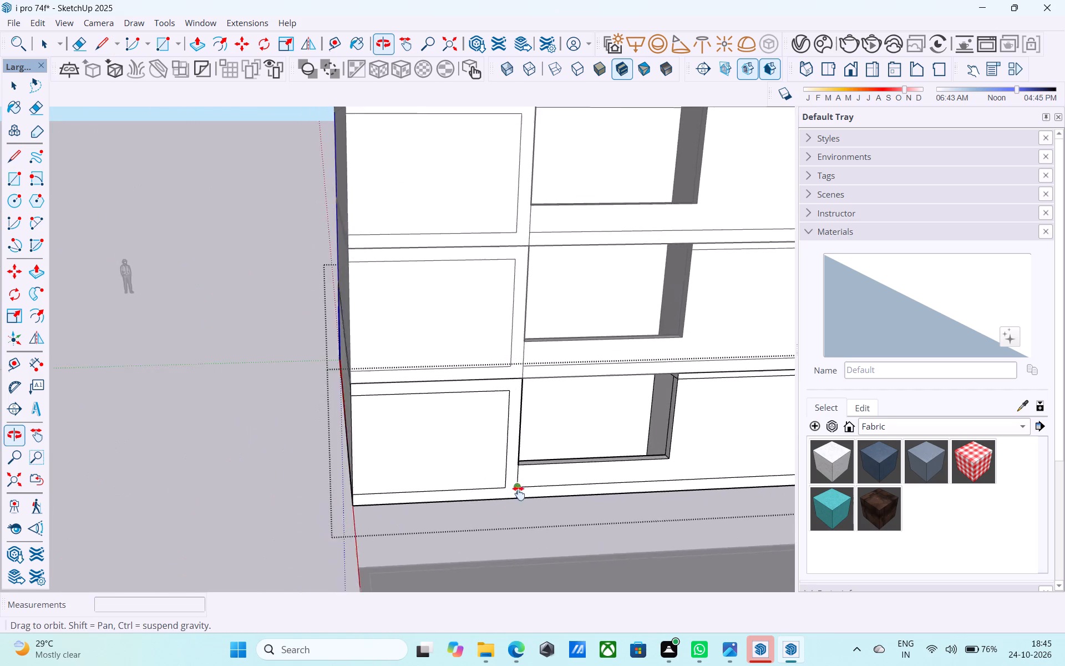
middle_click_drag(519, 493, 569, 490, "shift")
key("space")
scroll(529, 463, "up", 5)
middle_click_drag(438, 418, 426, 422)
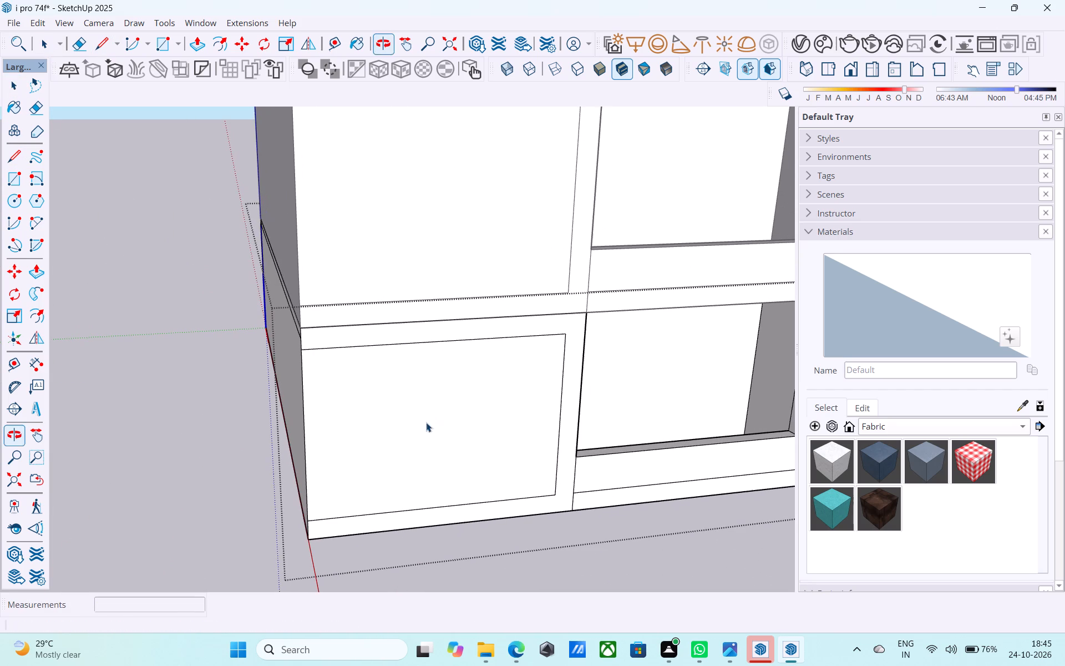
left_click(306, 406)
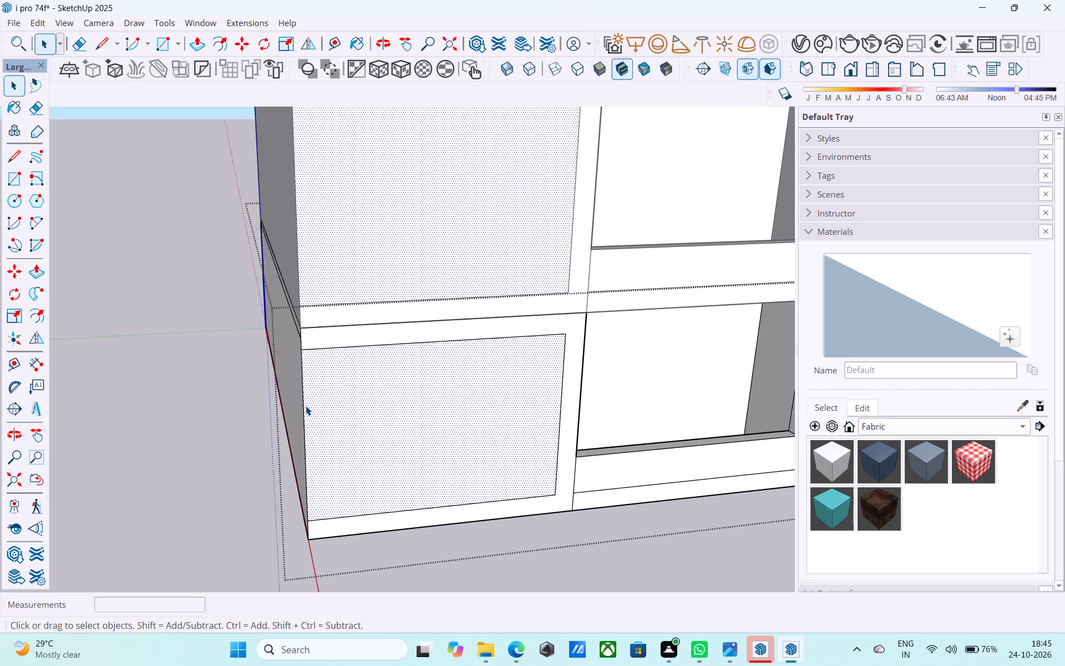
left_click(303, 404)
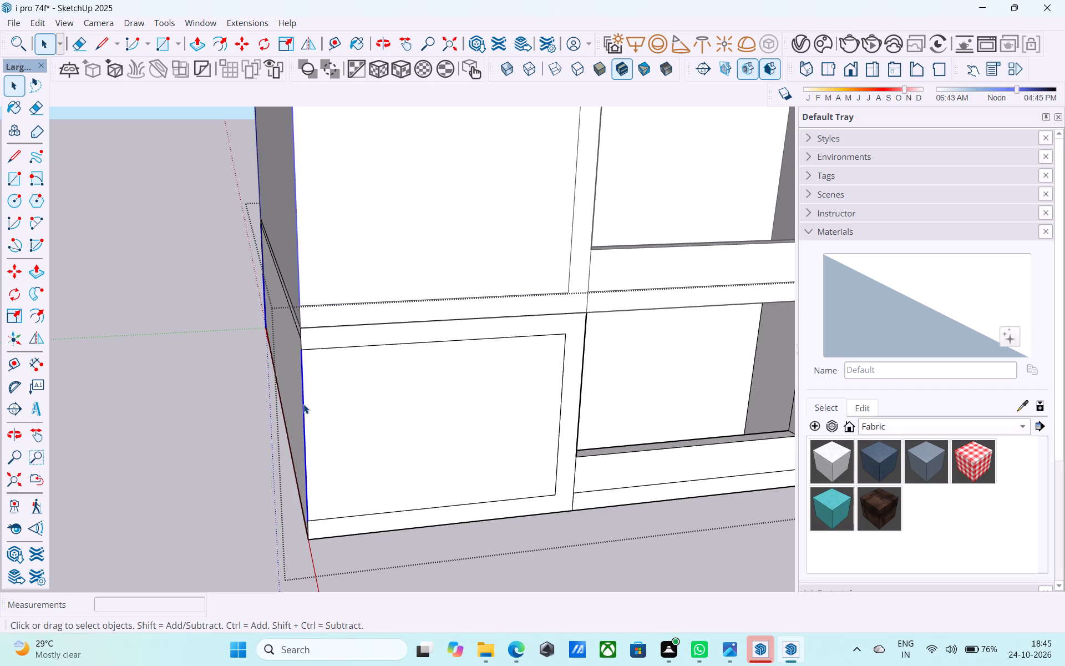
key("m")
left_click(301, 351)
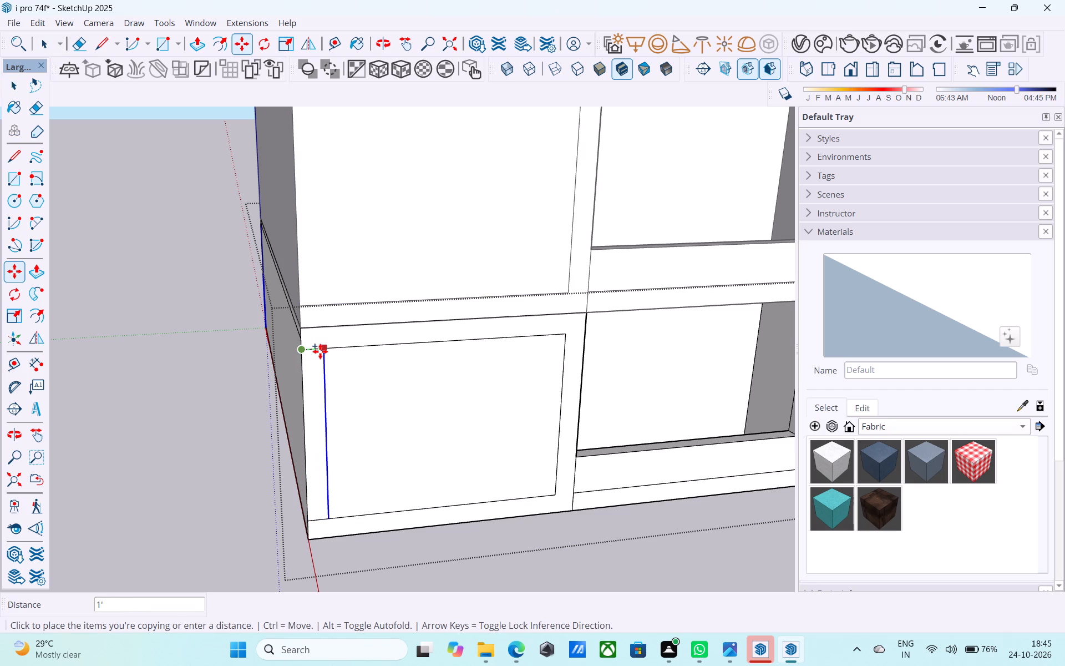
type("2'")
key("Return")
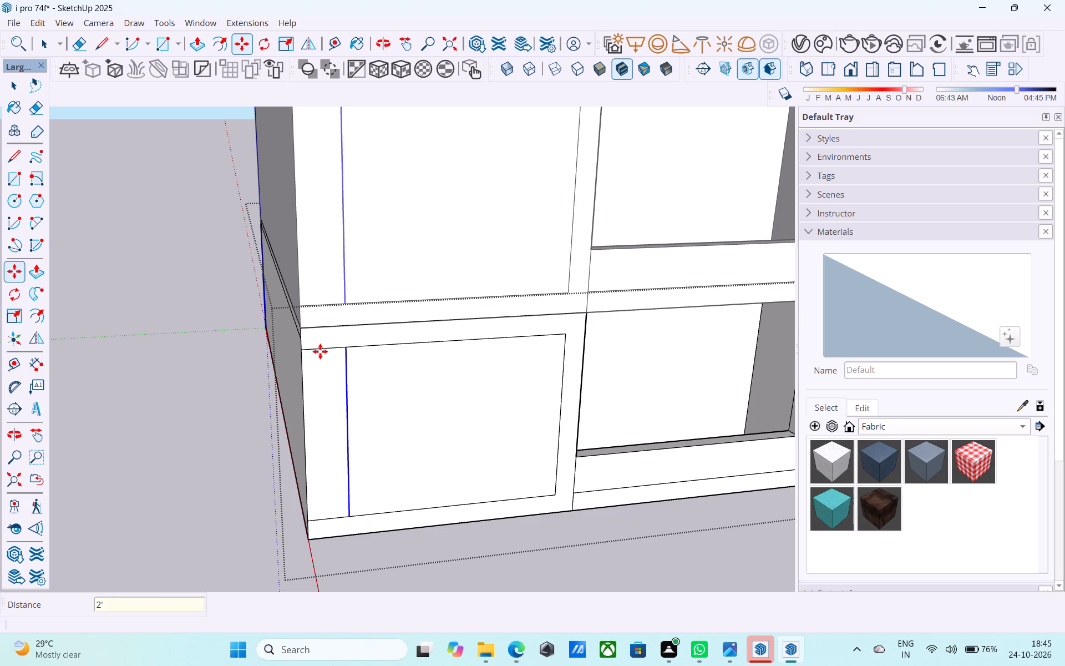
type("2.5'")
key("Return")
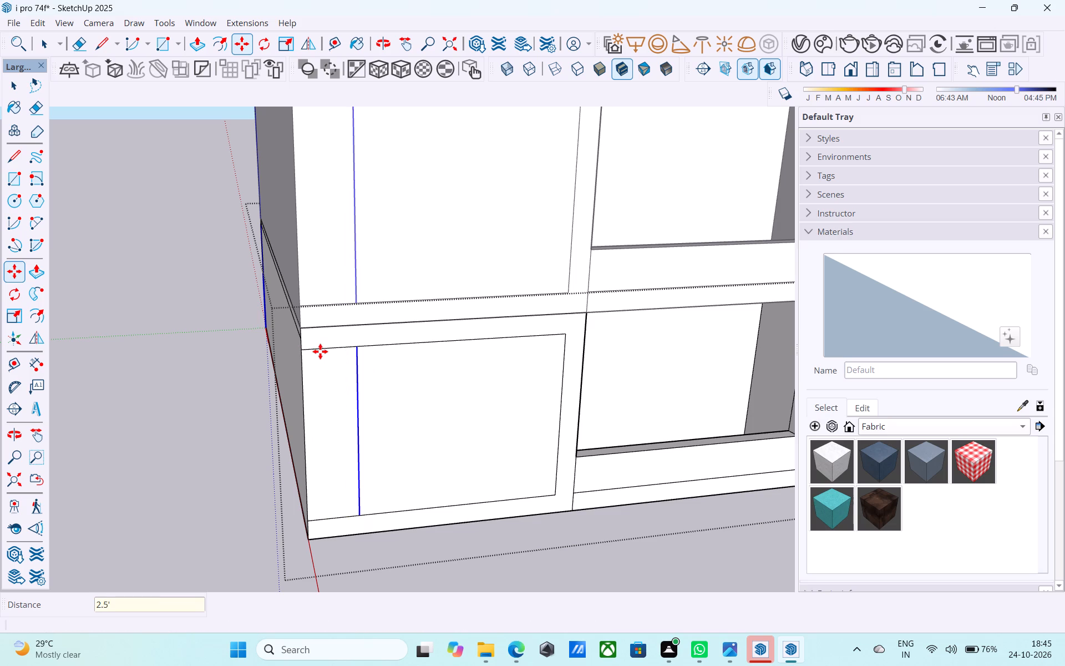
Copy the same corner edge 2.5' onto the adjoining side wall.
scroll(334, 374, "up", 4)
key("space")
middle_click_drag(334, 374, 385, 376)
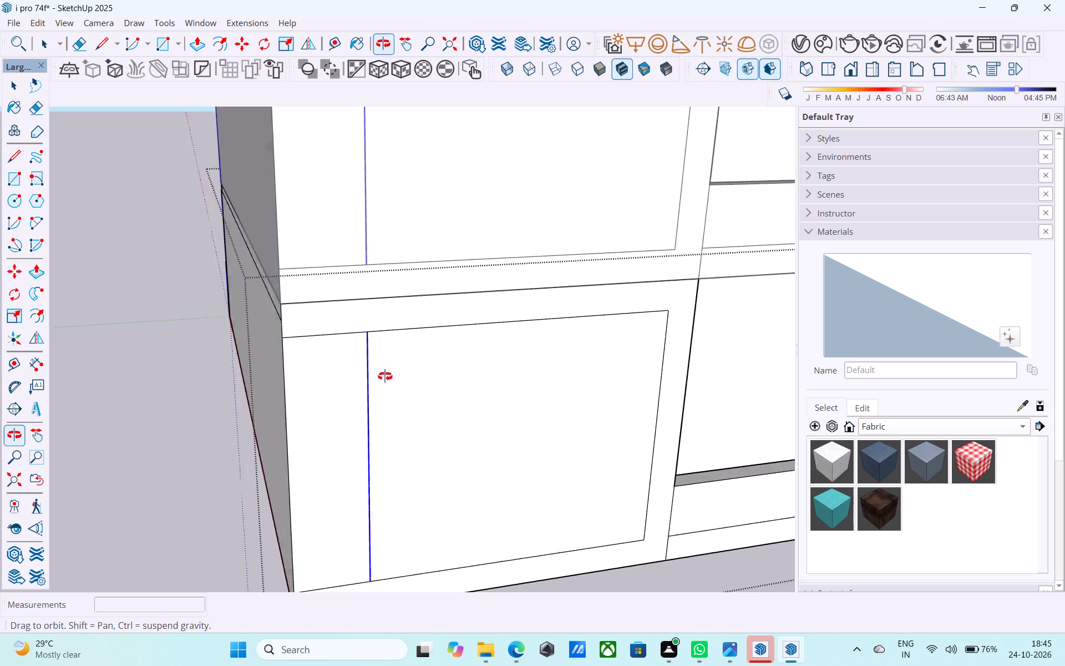
middle_click_drag(385, 376, 539, 372)
middle_click_drag(295, 390, 379, 365)
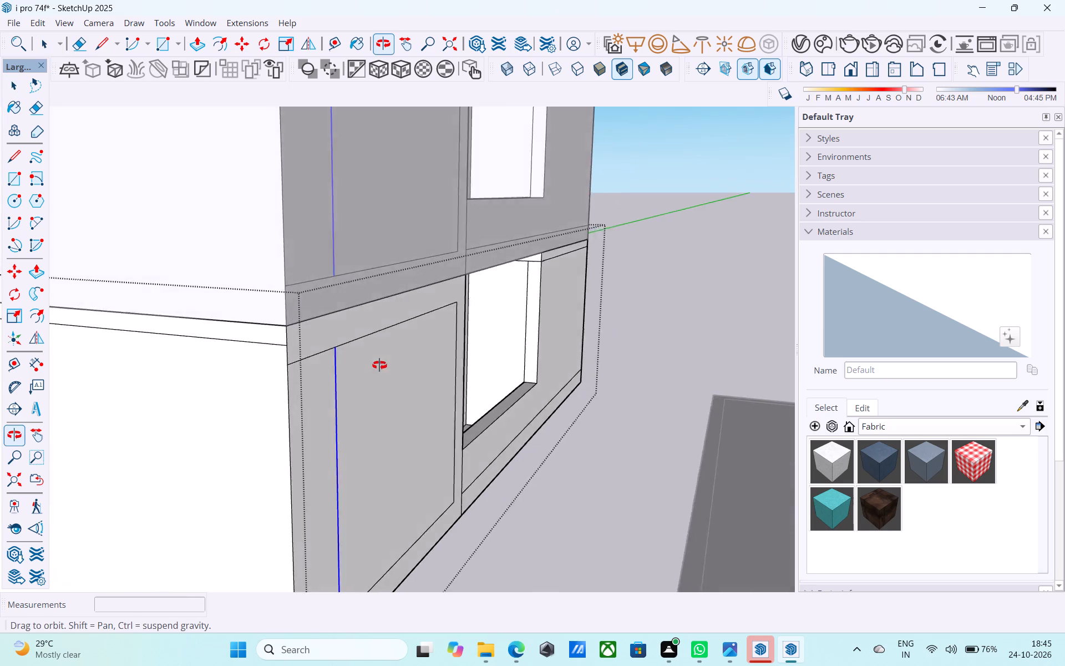
middle_click_drag(379, 365, 417, 351)
scroll(418, 351, "down", 5)
middle_click_drag(418, 351, 398, 343)
scroll(347, 379, "up", 1)
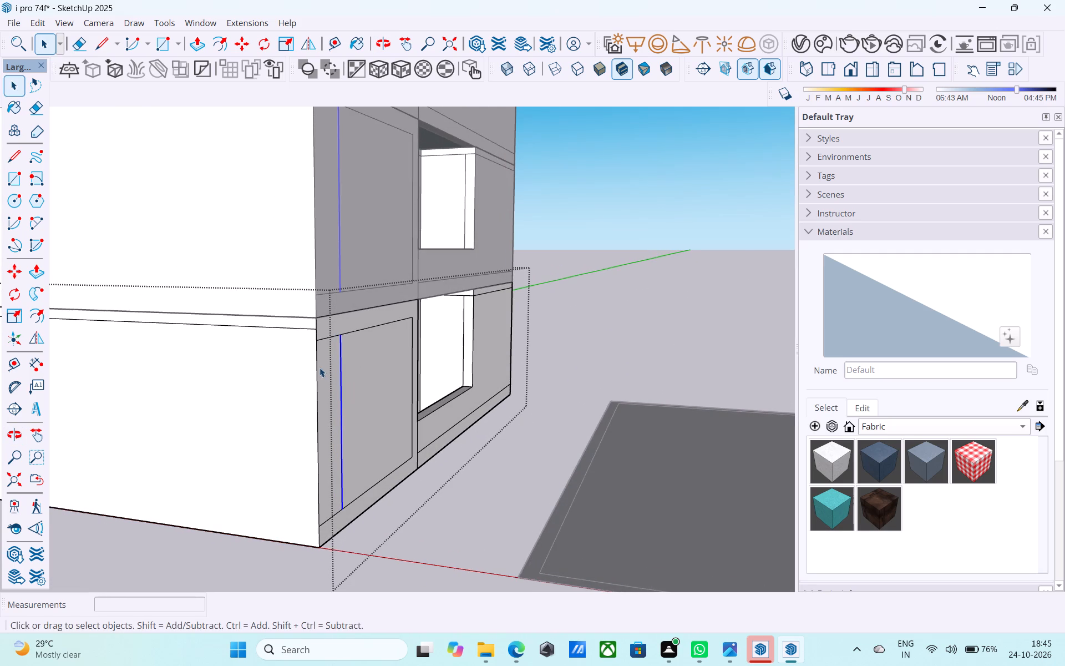
left_click(317, 364)
key("m")
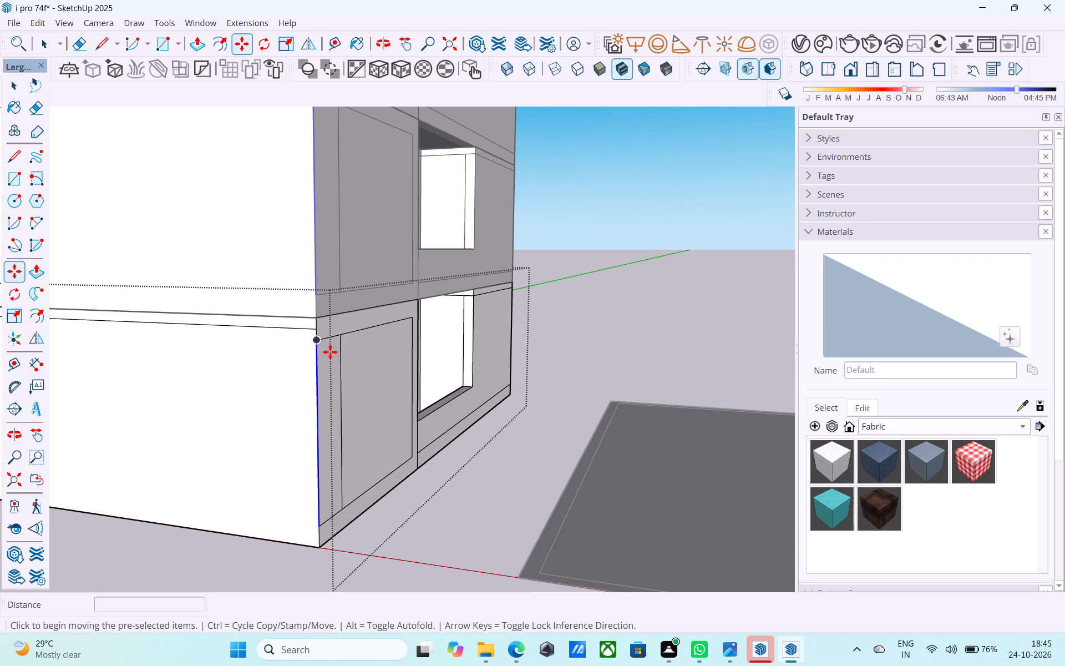
left_click(315, 343)
type("2.5'")
key("Return")
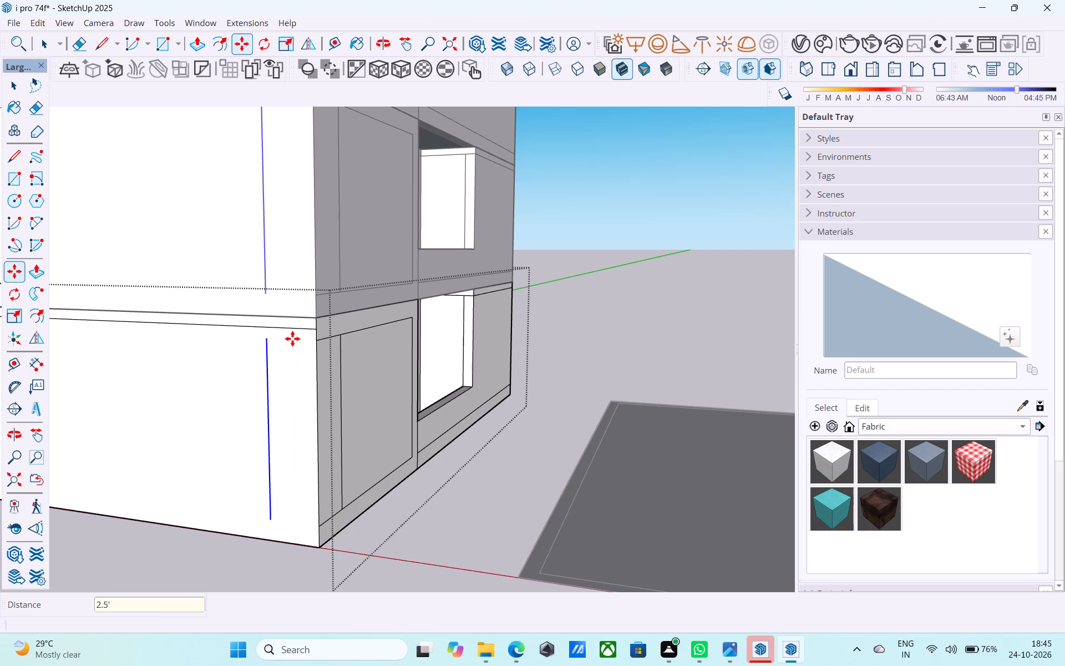
Join the side wall's copied edge to the corner with a horizontal line at its top and extend it 1' down to the wall base.
key("l")
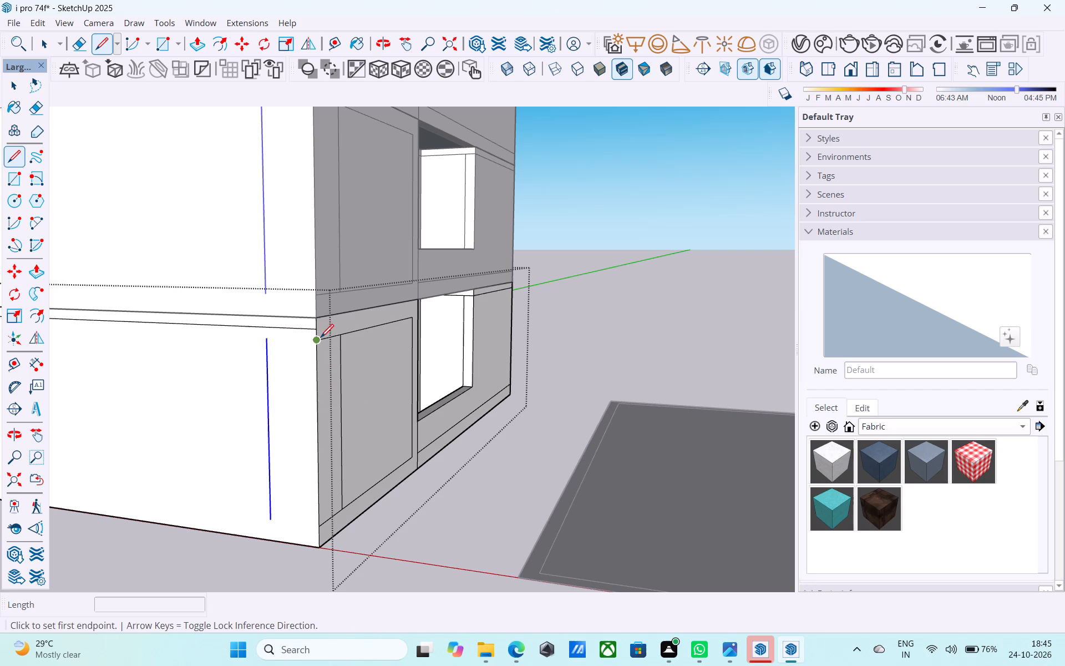
left_click(317, 337)
left_click(271, 341)
scroll(268, 282, "down", 6)
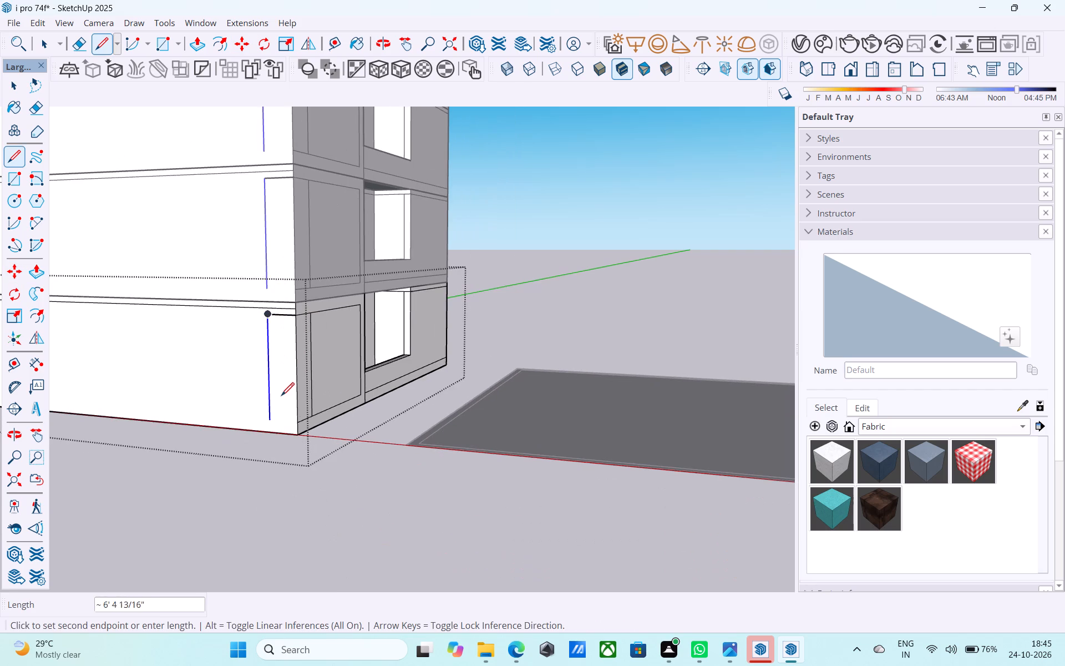
scroll(282, 402, "up", 7)
key("l")
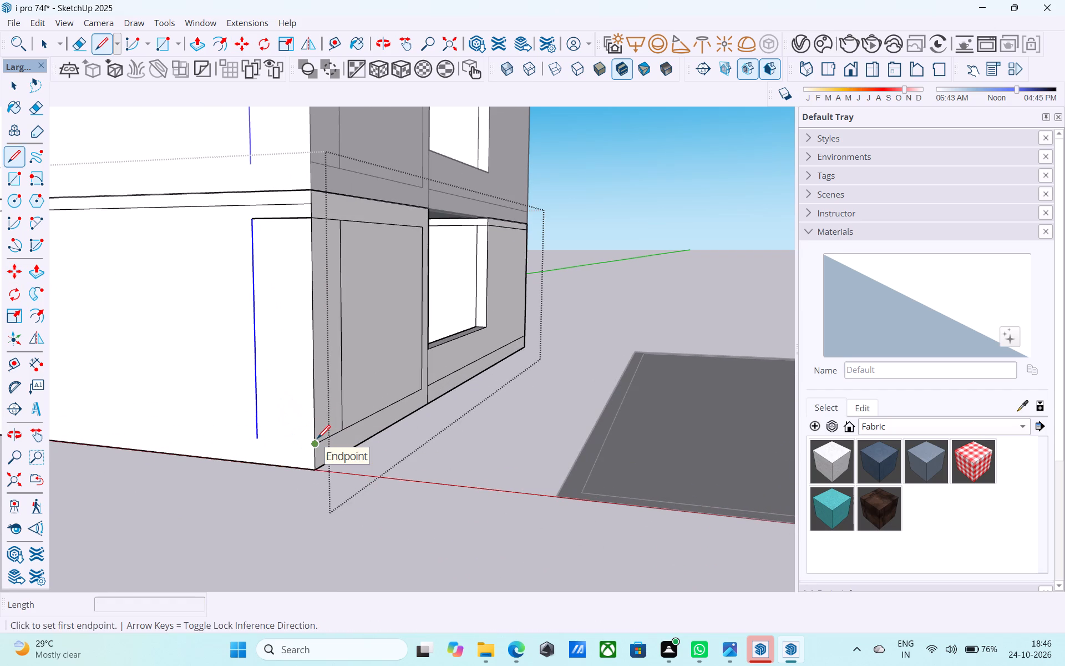
left_click(257, 440)
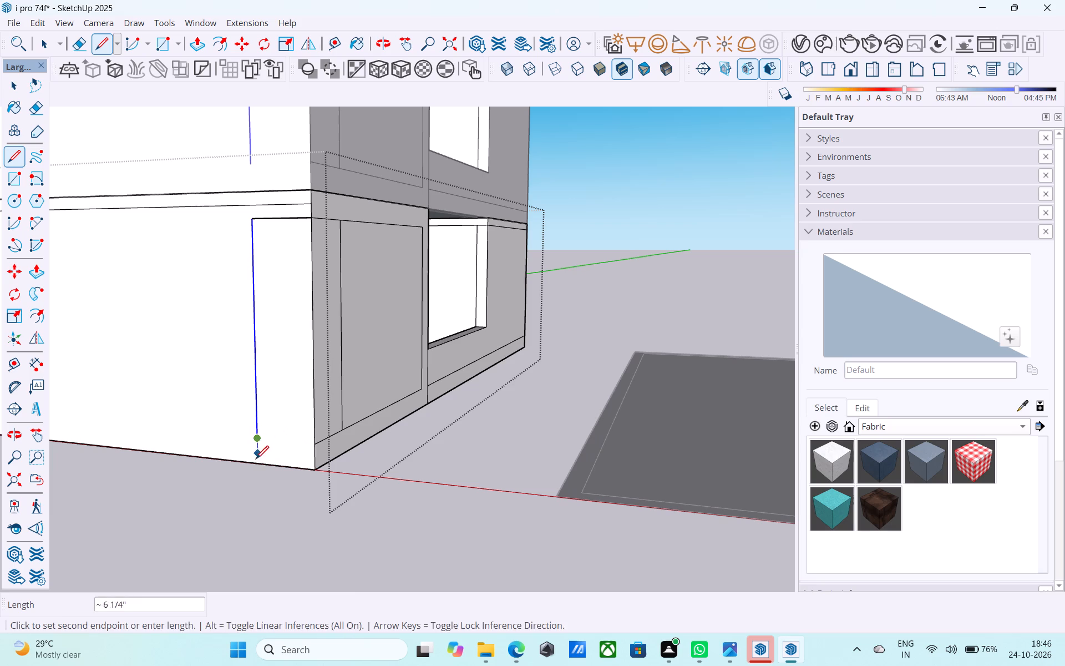
left_click(254, 462)
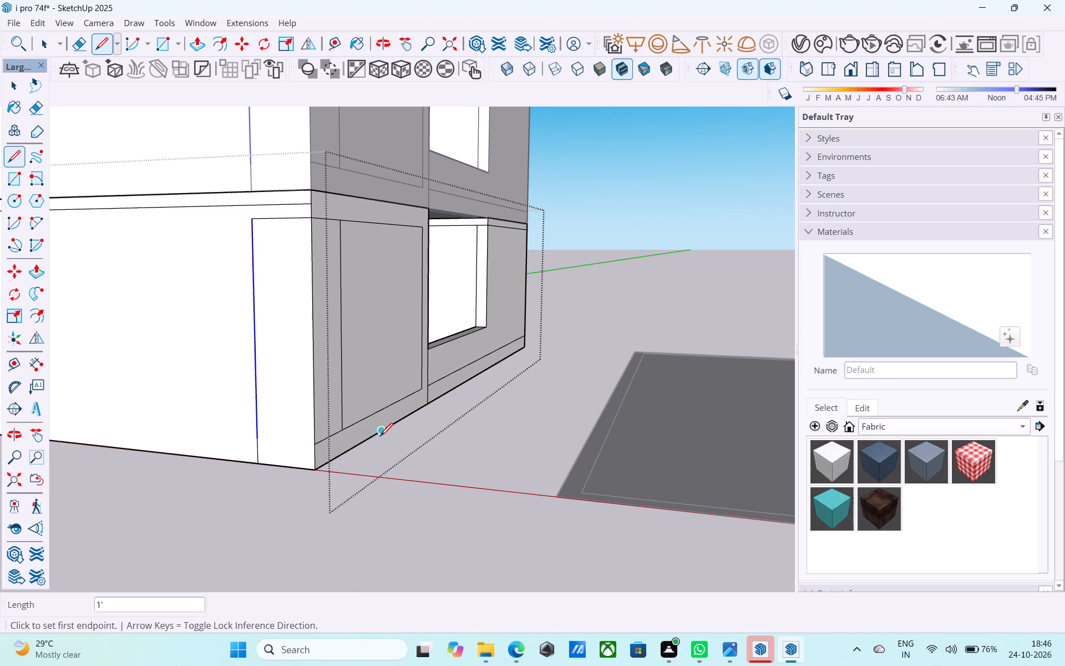
middle_click_drag(366, 432, 280, 436)
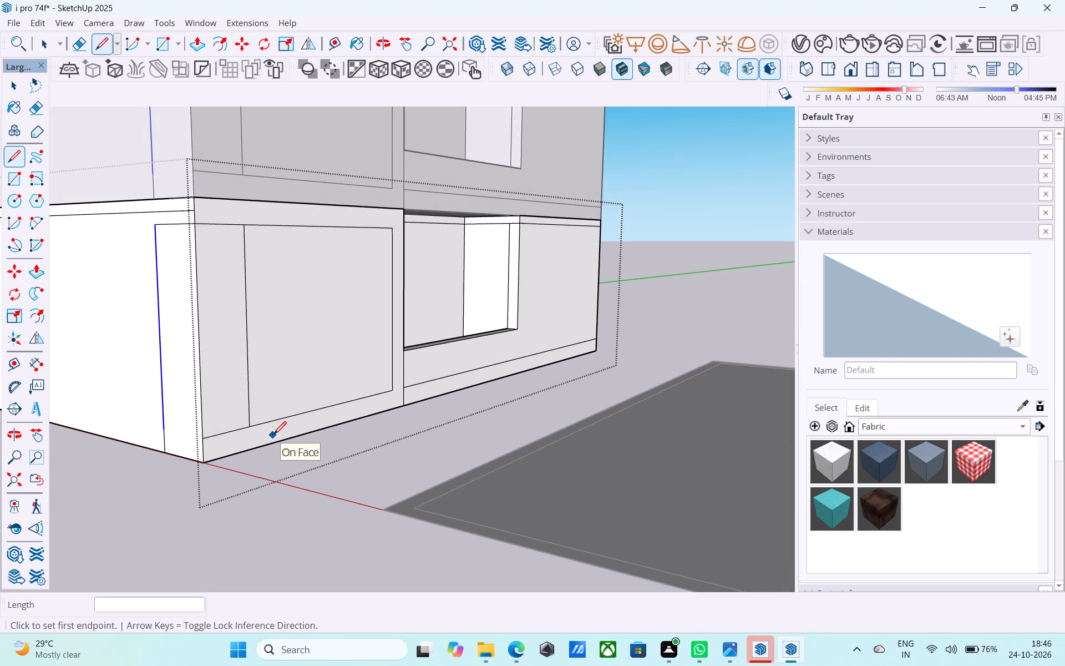
Extend the vertical line on the front wall's corner strip 1' up to the wall's top edge.
middle_click_drag(229, 421, 344, 451)
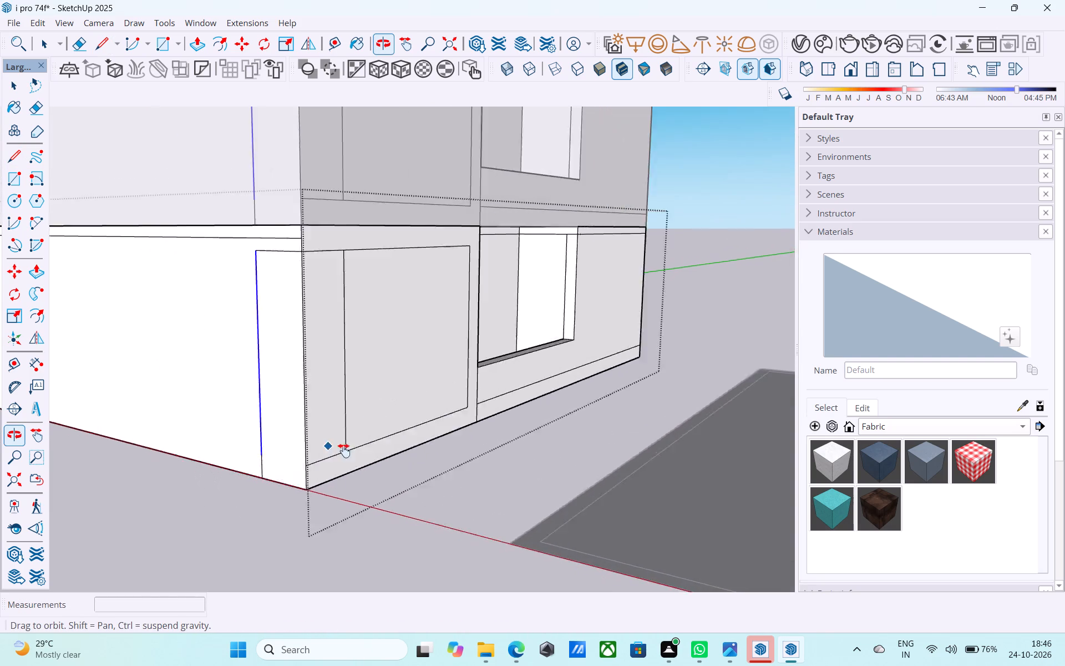
middle_click_drag(344, 451, 322, 468)
middle_click_drag(294, 302, 288, 305)
scroll(287, 285, "up", 5)
key("space")
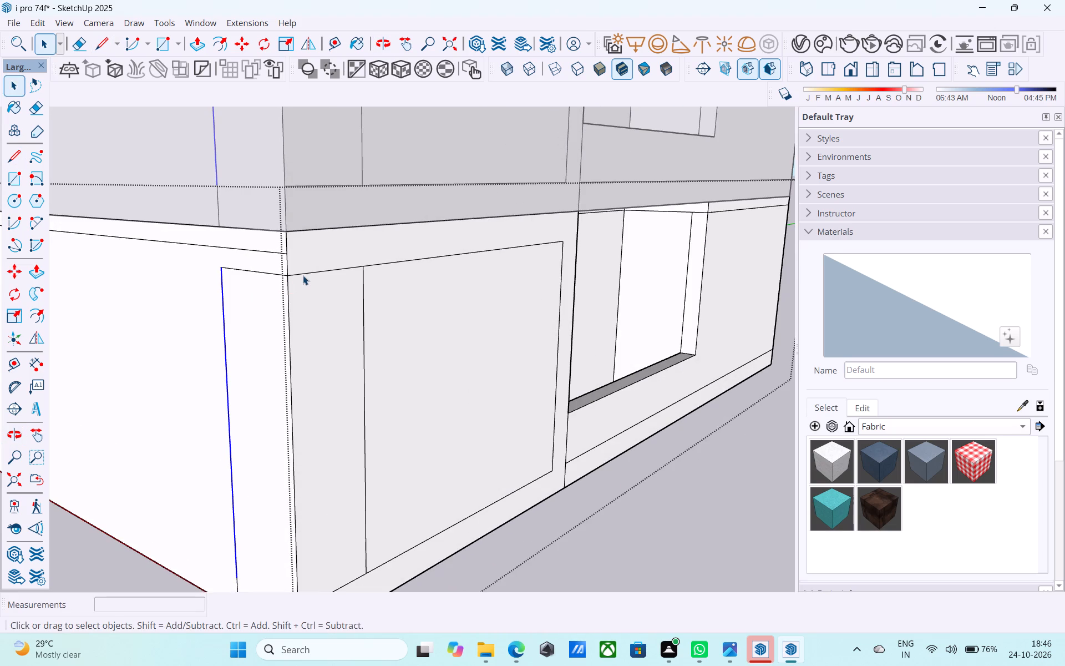
middle_click_drag(304, 277, 334, 337, "shift")
key("l")
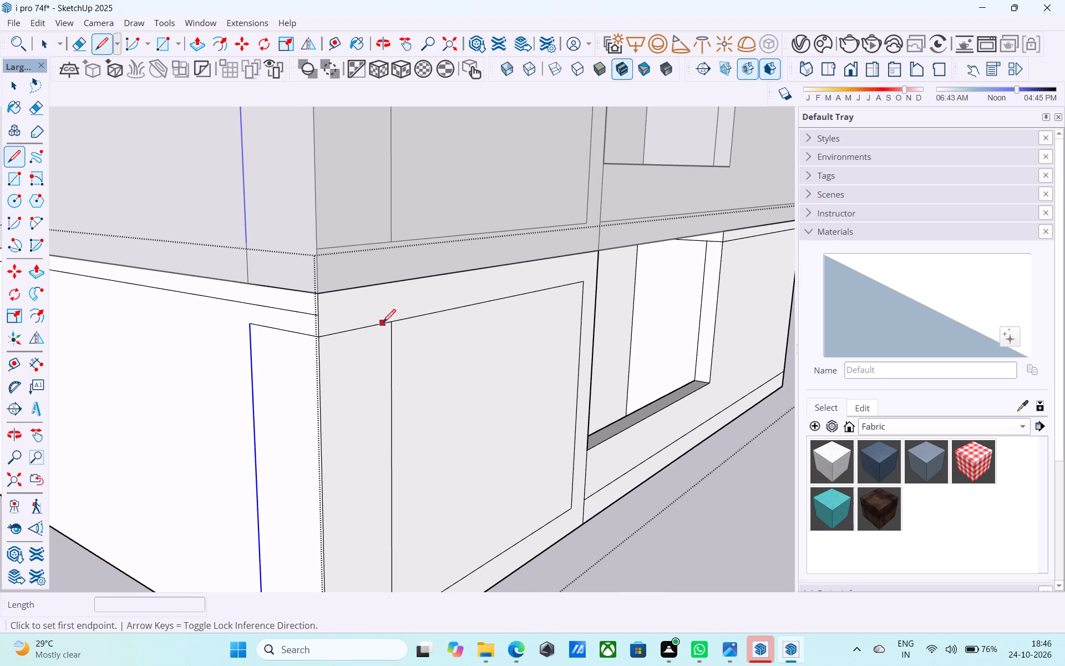
left_click(389, 322)
left_click(389, 285)
Erase the horizontal line segments near the side wall's top beside the corner and save the model.
key("e")
left_click_drag(288, 319, 298, 302)
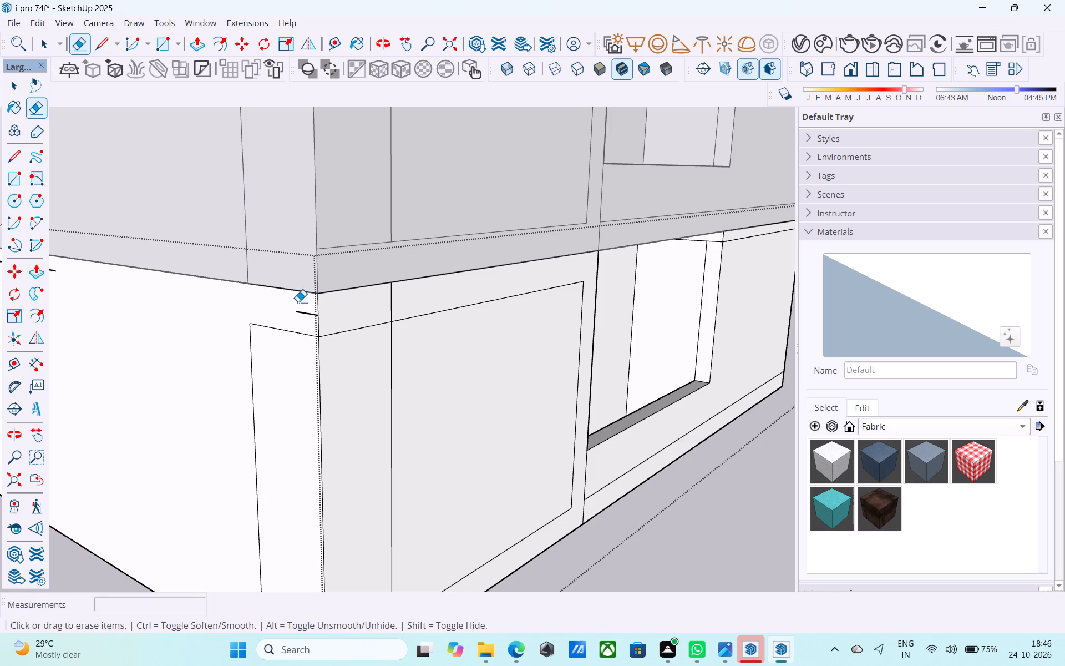
left_click(306, 315)
key("space")
key("ctrl+s")
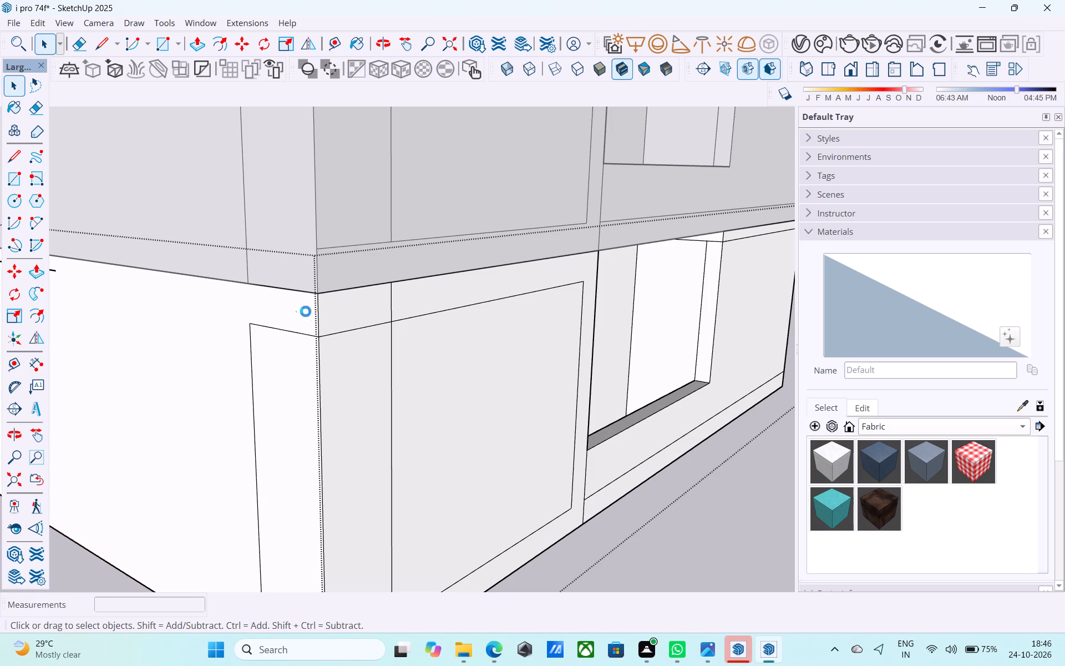
Extend the side wall's copied vertical edge 1' up to the wall's top edge.
key("l")
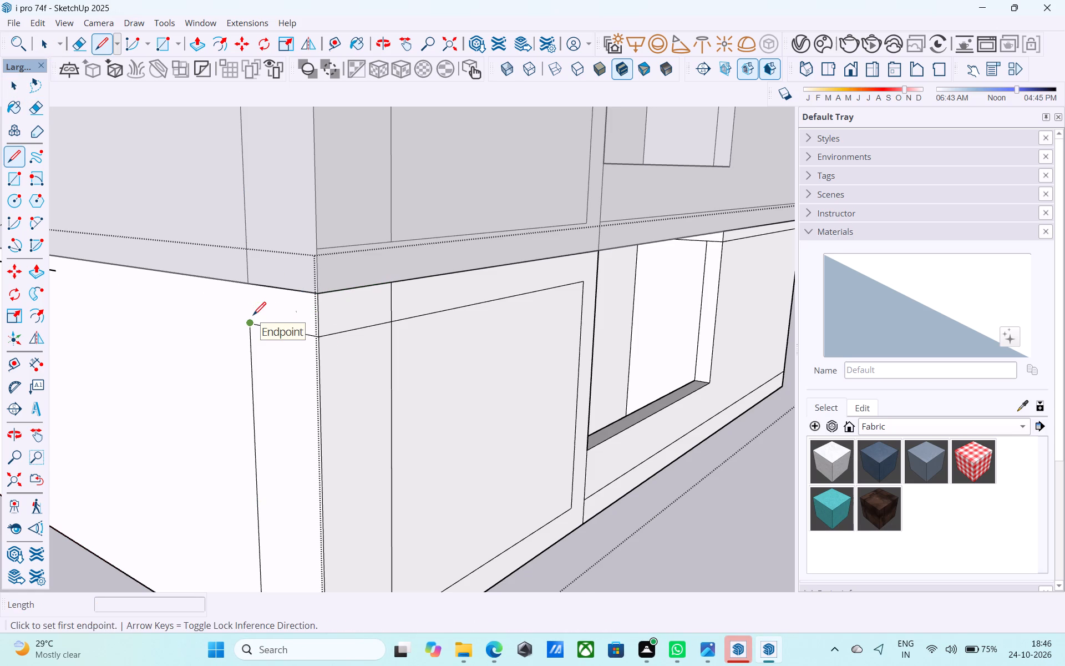
middle_click_drag(236, 311, 247, 316)
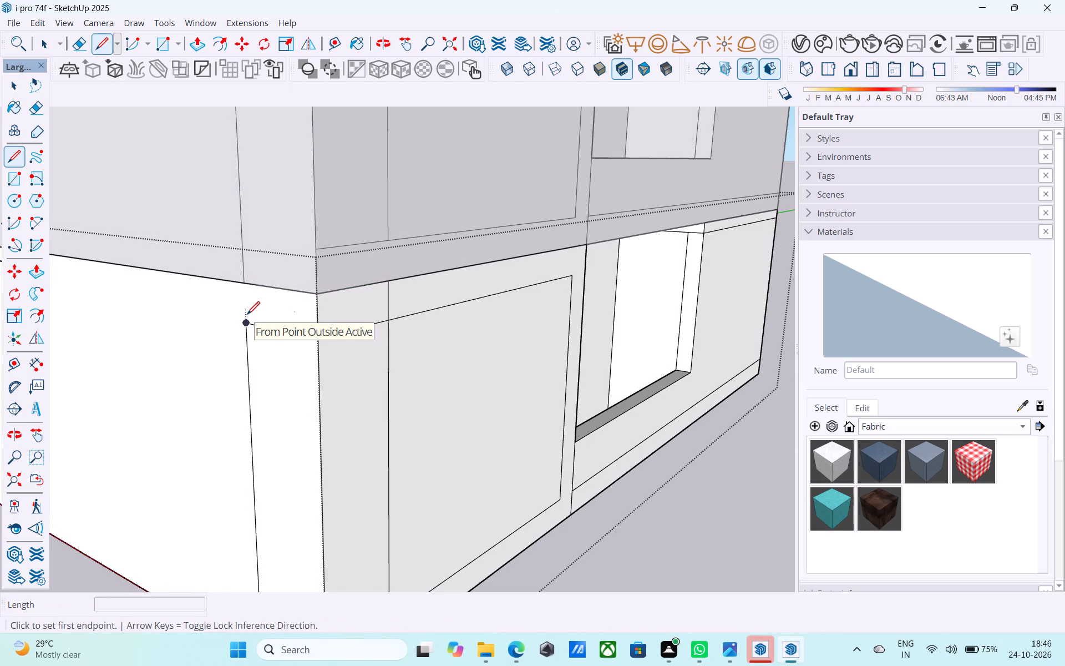
scroll(247, 316, "up", 3)
left_click(248, 320)
left_click(245, 269)
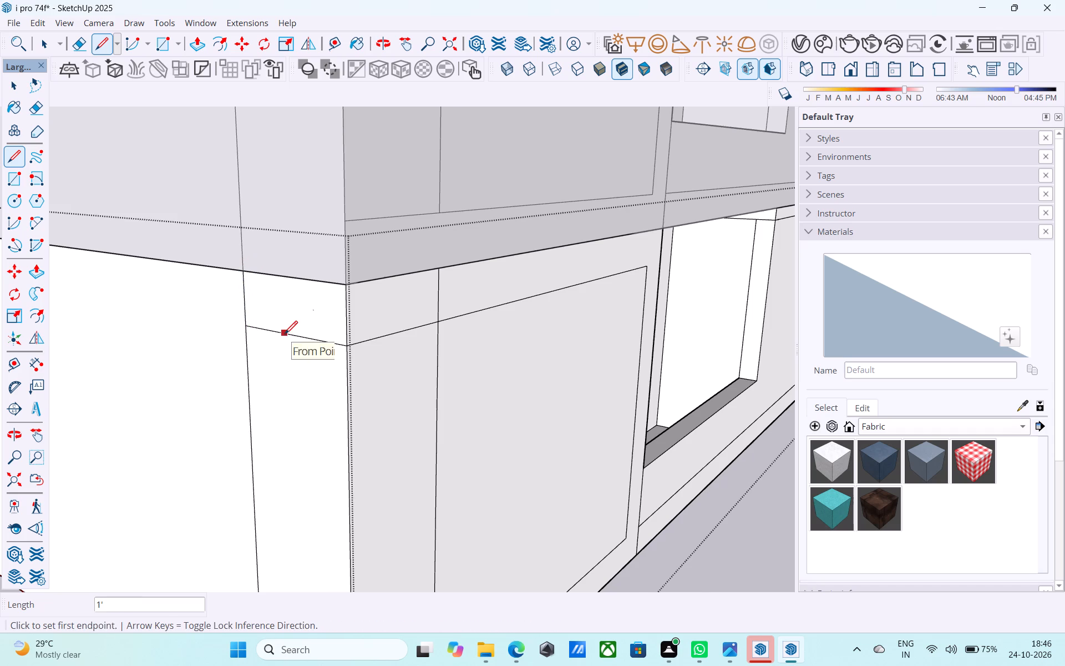
Erase the upper horizontal lines crossing the corner strip on both the side and front walls.
middle_click_drag(283, 333, 271, 325)
key("e")
left_click_drag(296, 327, 302, 350)
left_click_drag(358, 342, 362, 361)
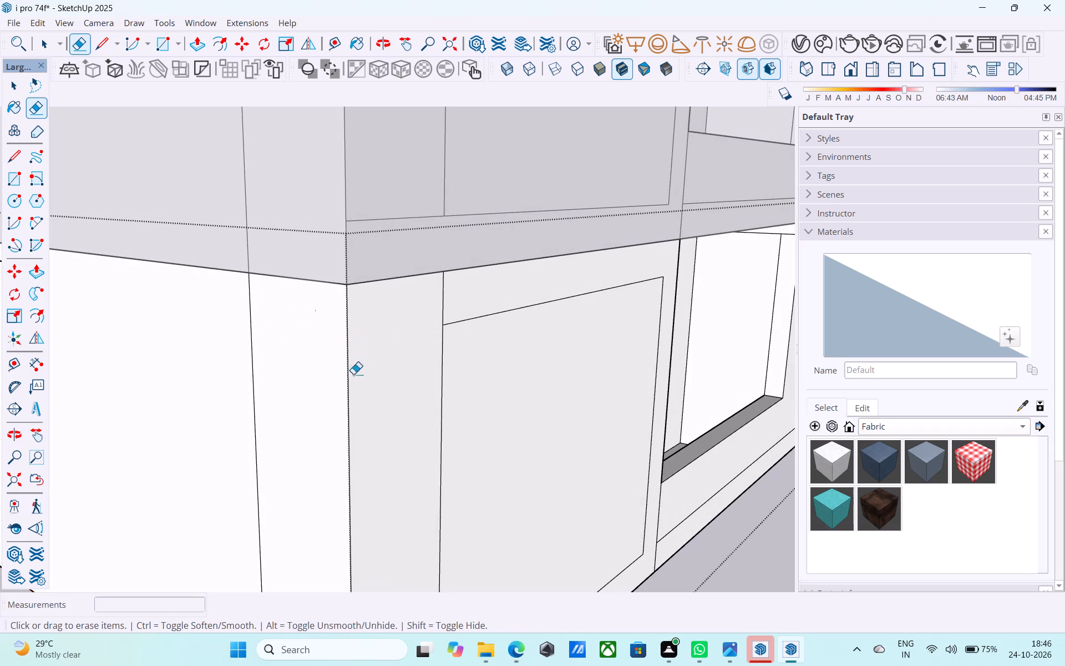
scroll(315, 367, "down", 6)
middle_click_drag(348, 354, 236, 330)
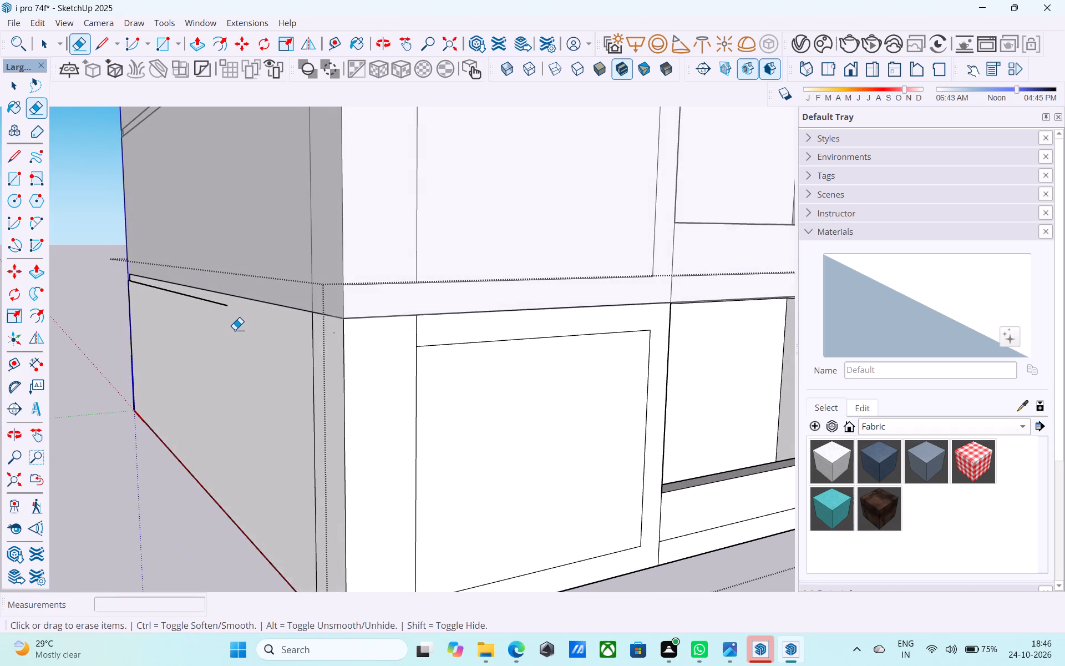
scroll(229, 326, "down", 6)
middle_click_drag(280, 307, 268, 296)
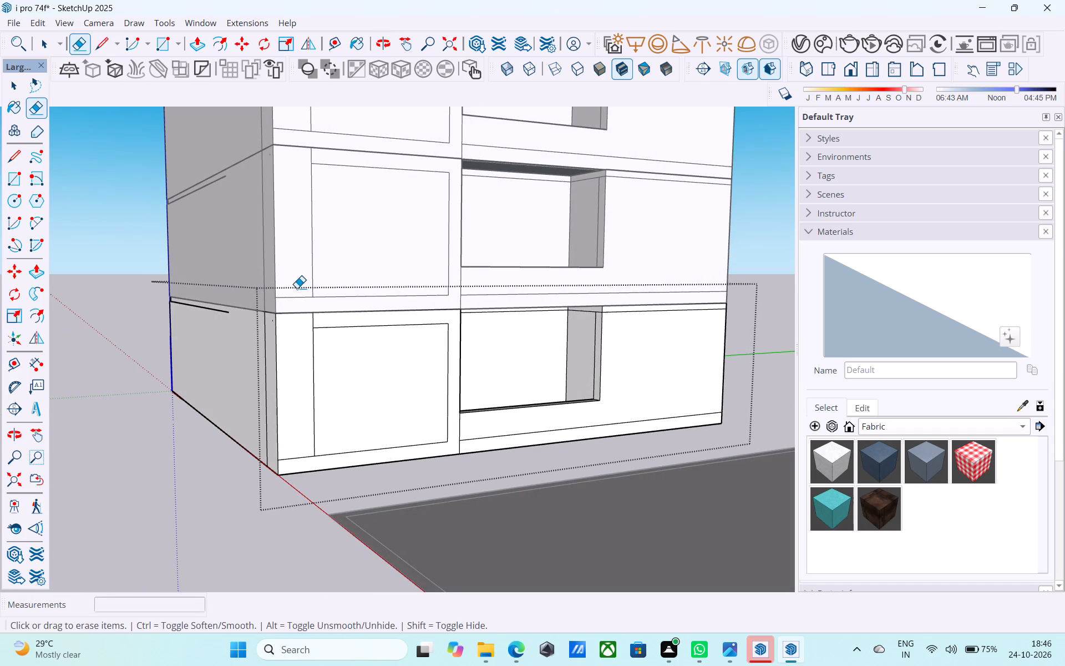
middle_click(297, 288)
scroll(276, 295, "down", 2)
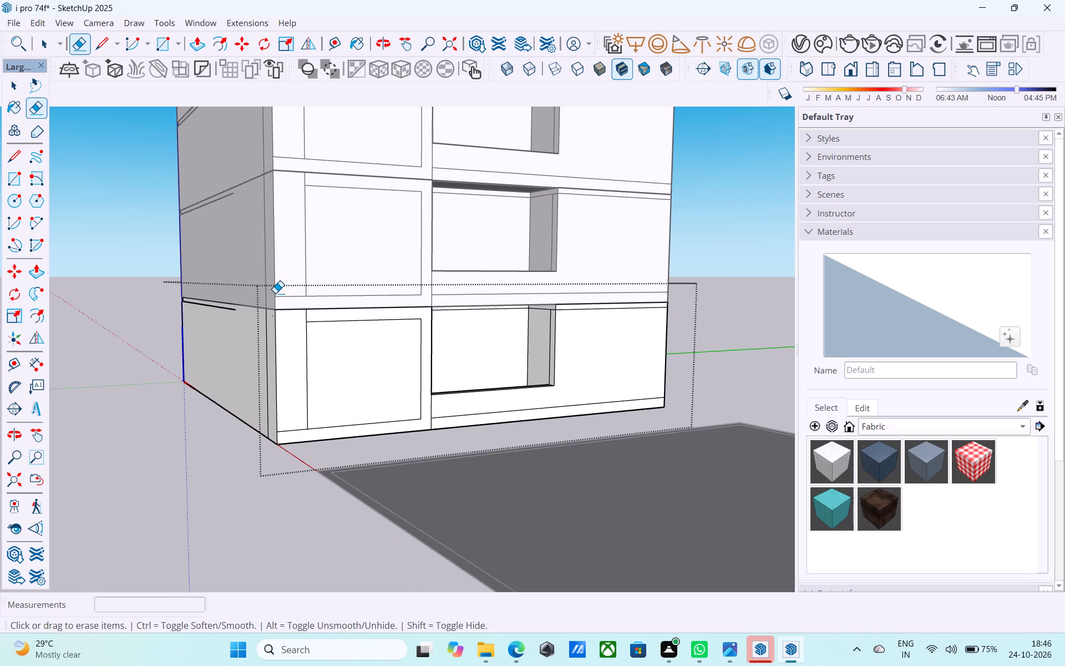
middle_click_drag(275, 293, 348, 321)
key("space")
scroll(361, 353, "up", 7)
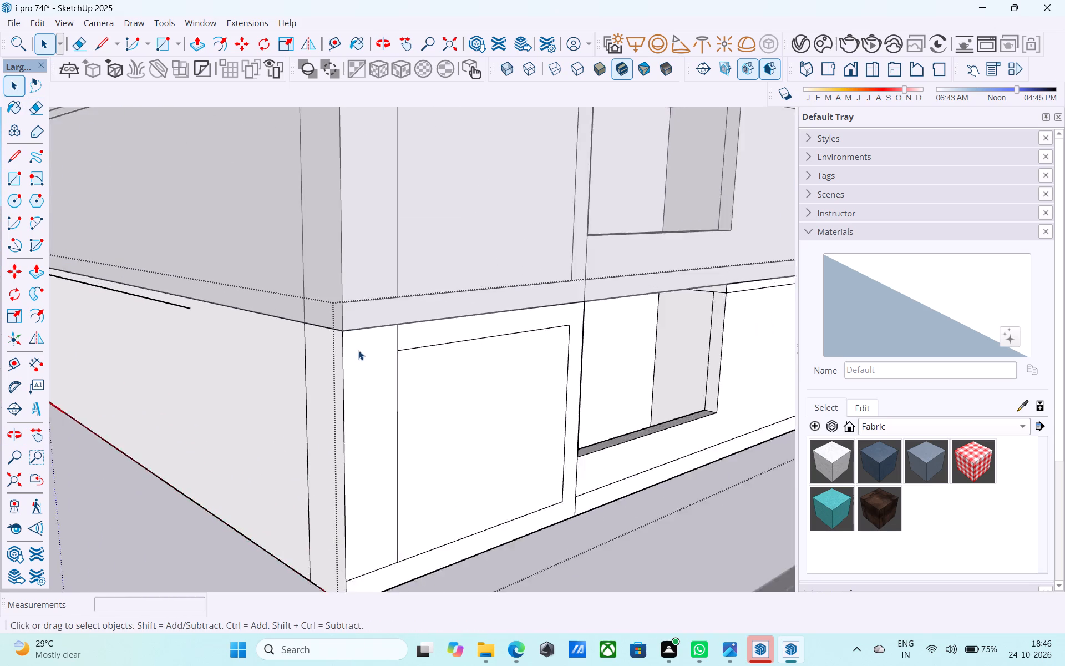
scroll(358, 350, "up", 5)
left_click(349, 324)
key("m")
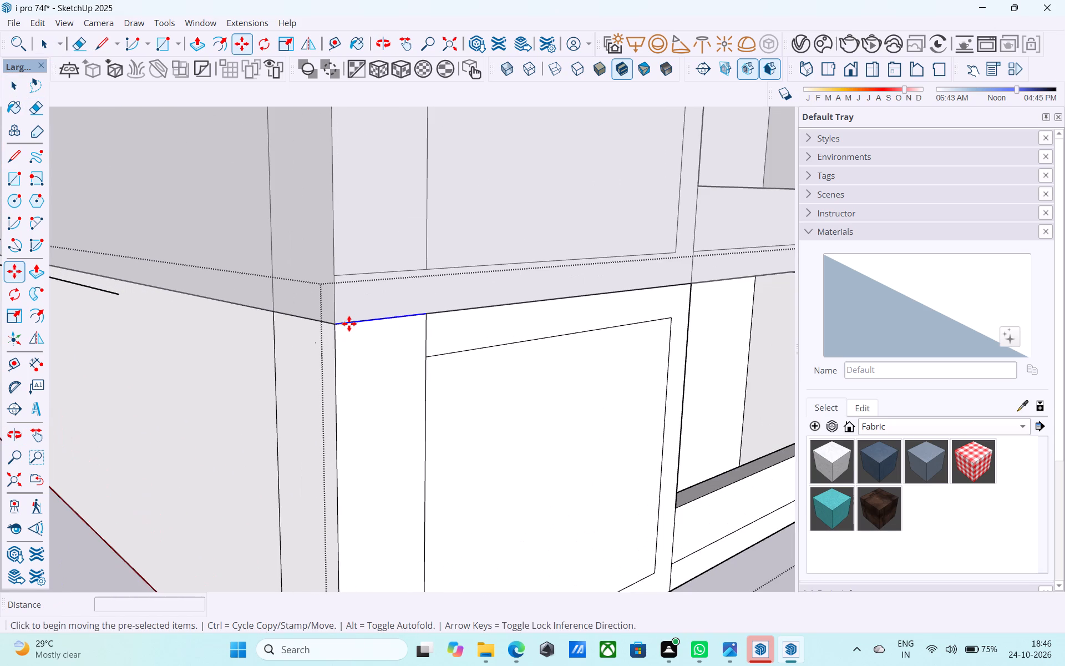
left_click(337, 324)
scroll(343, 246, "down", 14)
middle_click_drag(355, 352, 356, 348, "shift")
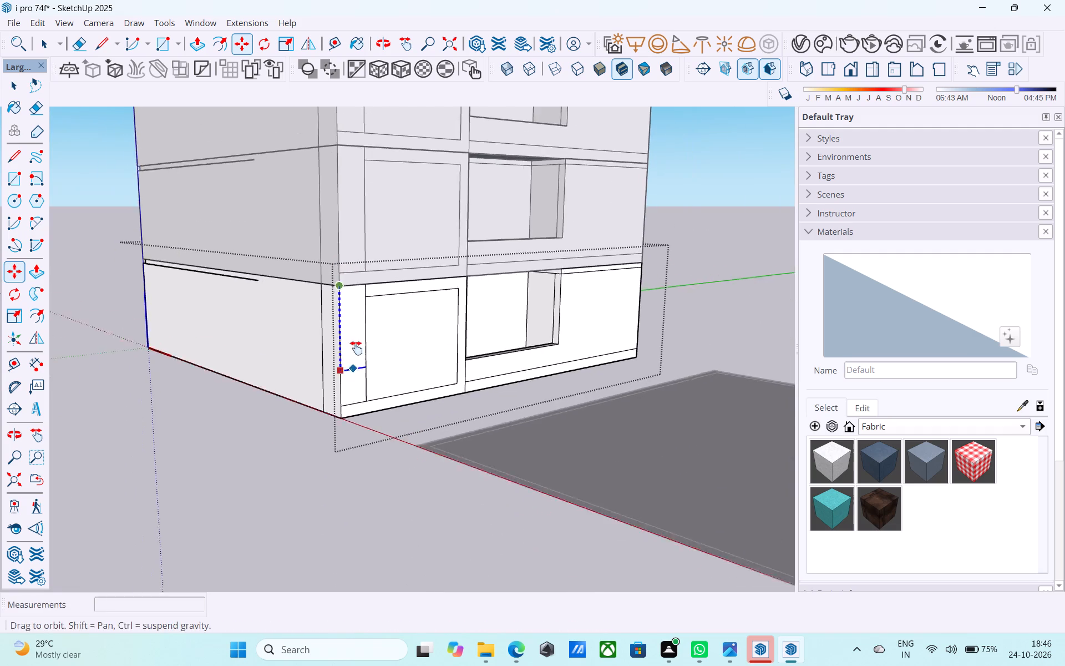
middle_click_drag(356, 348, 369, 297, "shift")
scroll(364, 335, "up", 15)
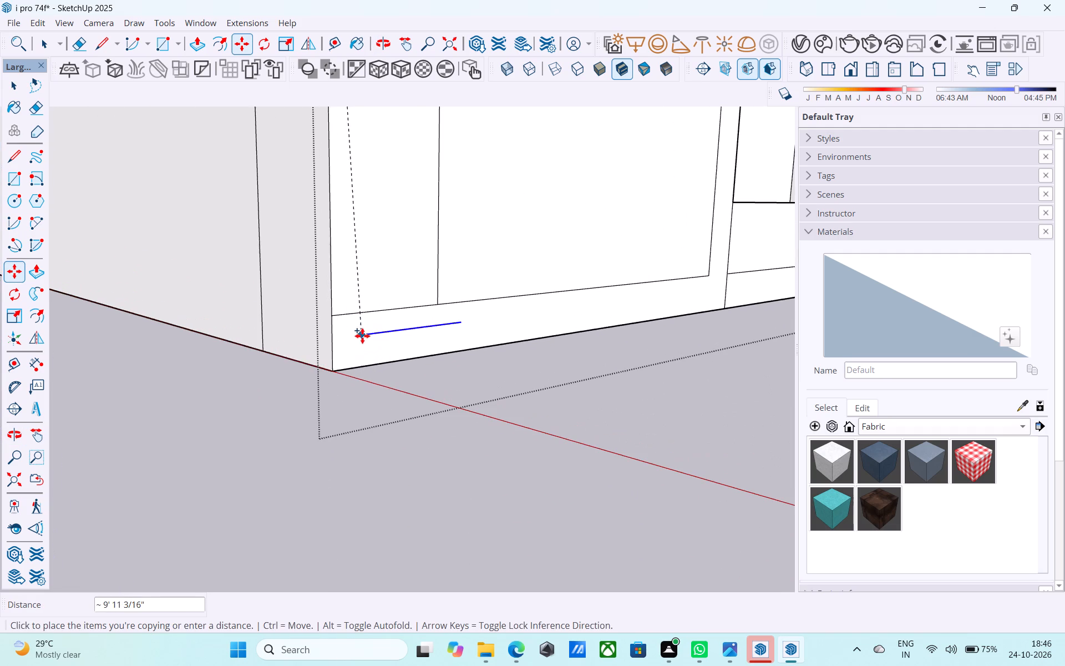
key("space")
Copy the corner strip's top edges on both walls 9' 6" straight down to the level of the front panel's bottom line.
scroll(342, 311, "down", 6)
middle_click_drag(342, 310, 352, 386)
middle_click_drag(354, 229, 360, 338, "shift")
scroll(332, 156, "up", 9)
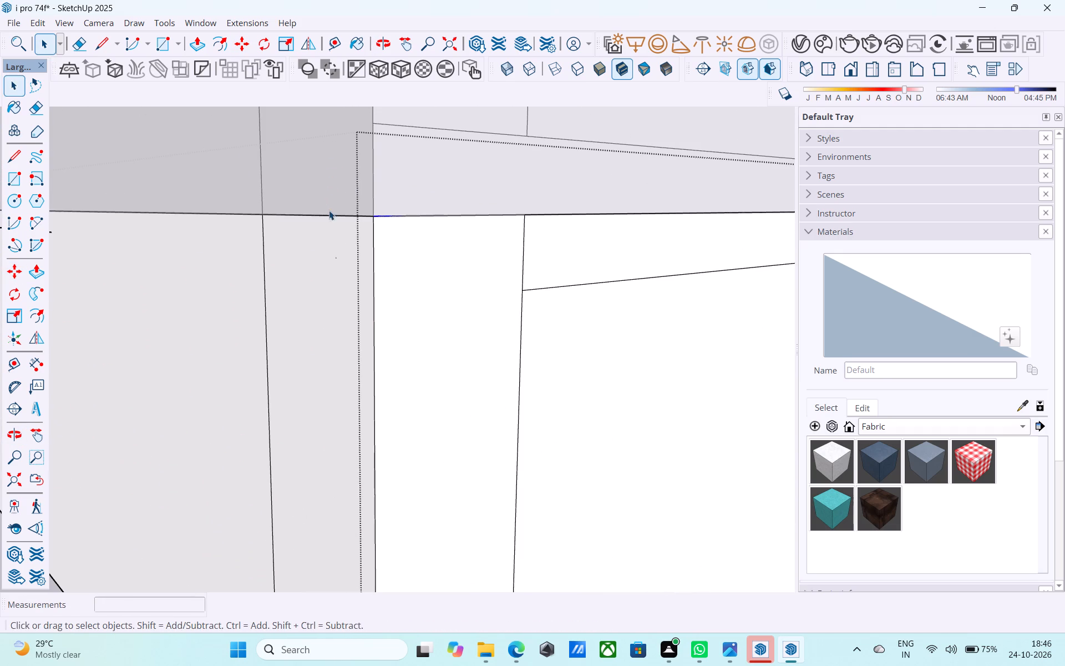
left_click(331, 215, "shift")
left_click(394, 215, "shift")
scroll(385, 203, "down", 7, "shift")
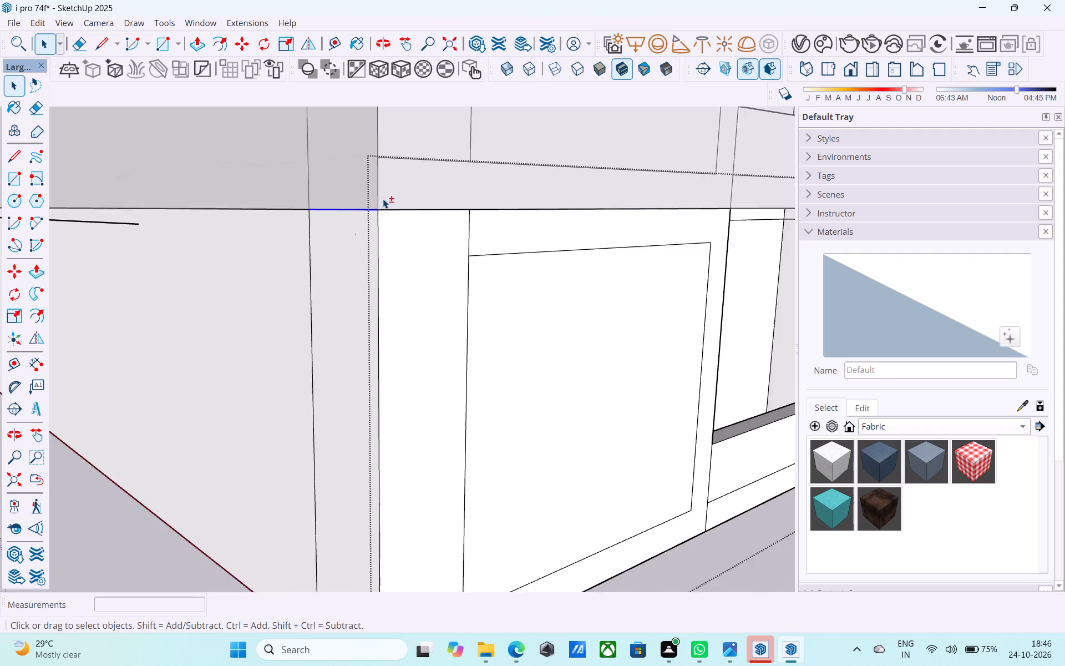
middle_click_drag(379, 196, 362, 344, "shift")
scroll(369, 331, "up", 9)
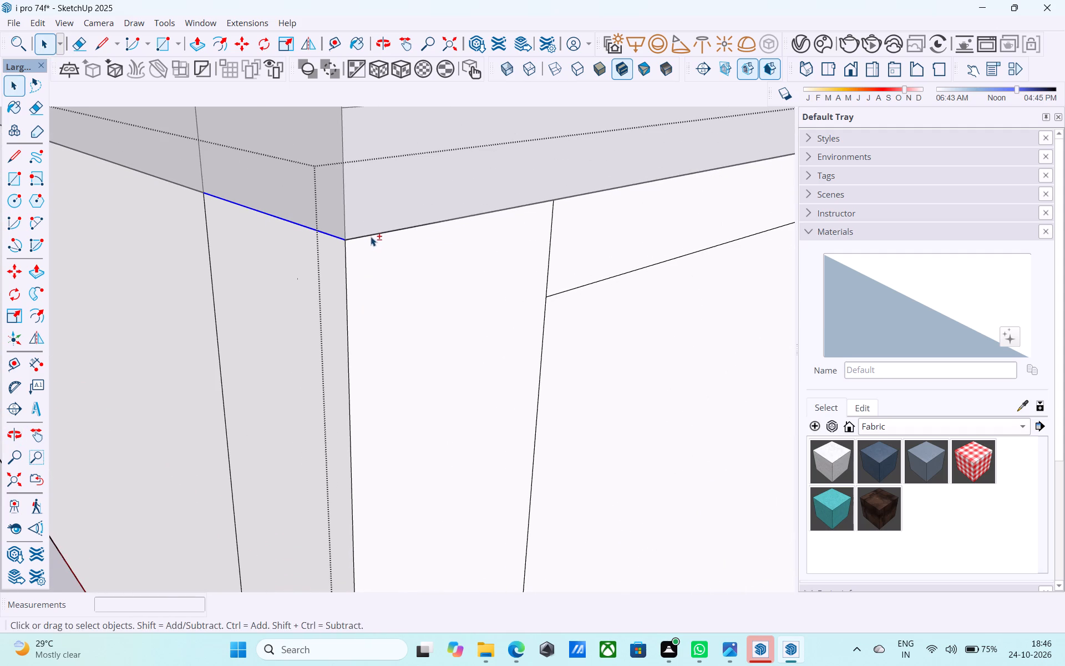
left_click(371, 236, "shift")
left_click(382, 233, "shift")
left_click(383, 233, "shift")
key("m")
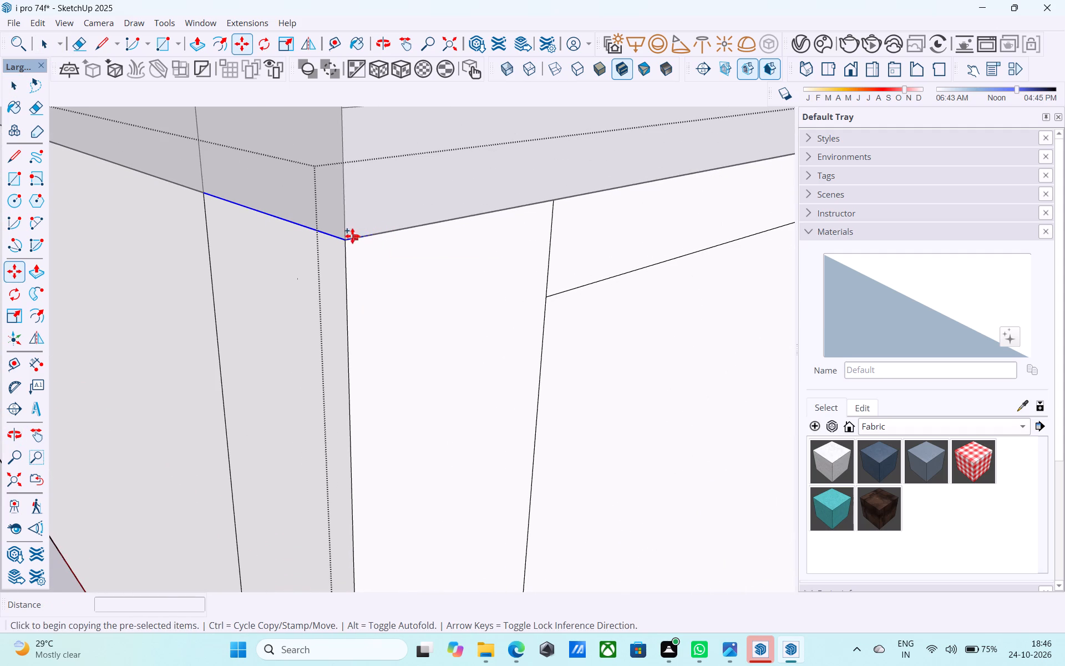
left_click(349, 236)
scroll(361, 310, "down", 6)
middle_click_drag(362, 355, 363, 138, "shift")
middle_click_drag(367, 349, 343, 240, "shift")
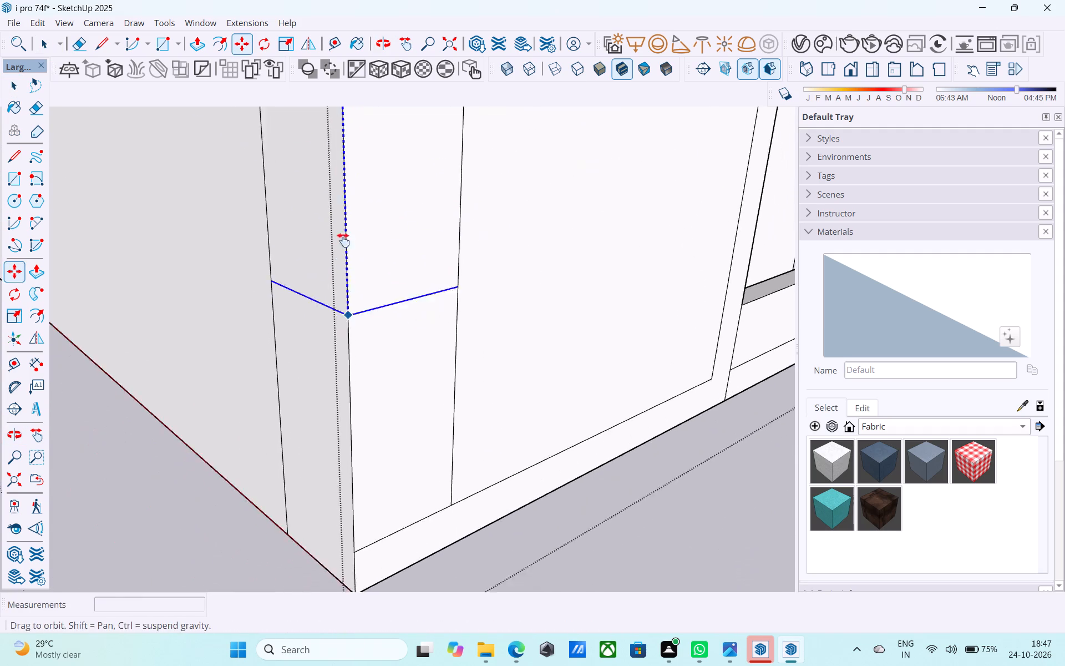
middle_click_drag(343, 240, 316, 142, "shift")
scroll(310, 375, "up", 9)
left_click(338, 427)
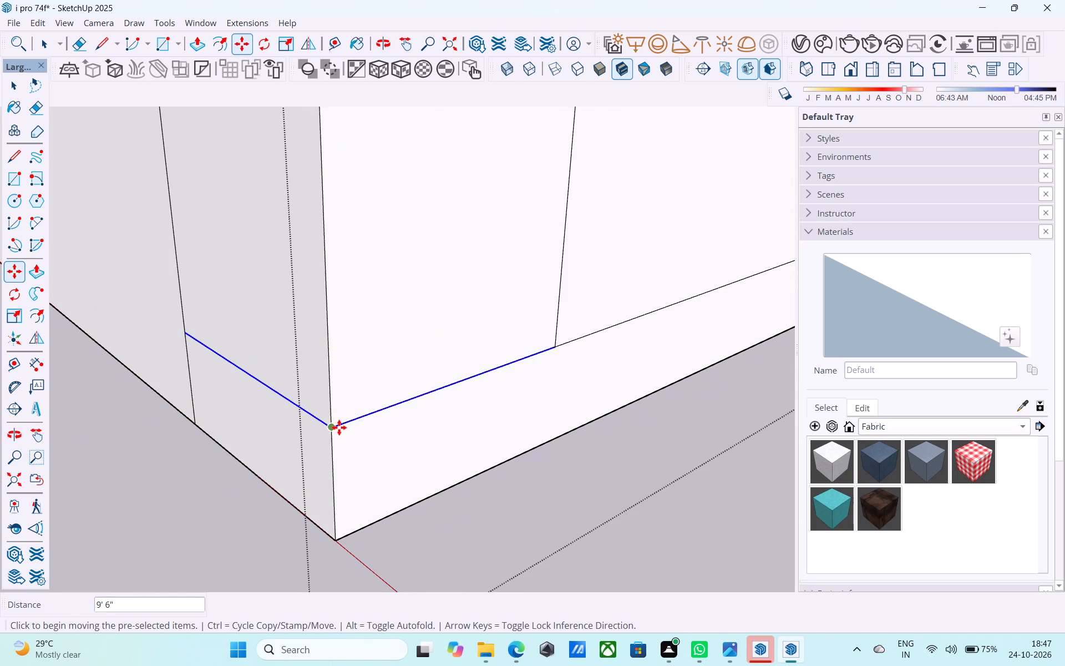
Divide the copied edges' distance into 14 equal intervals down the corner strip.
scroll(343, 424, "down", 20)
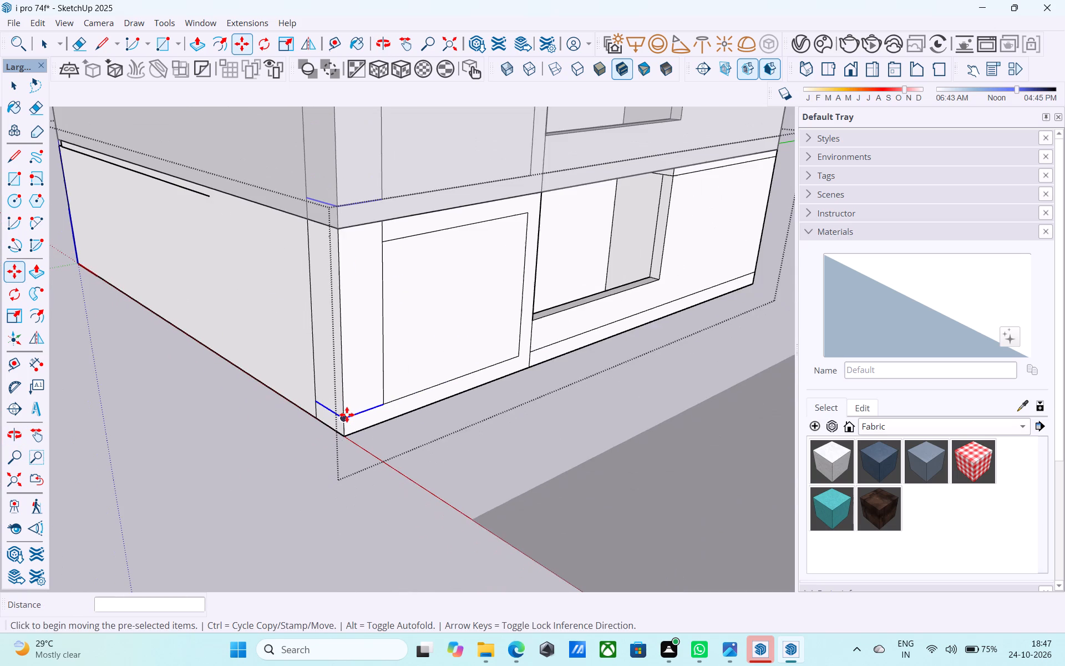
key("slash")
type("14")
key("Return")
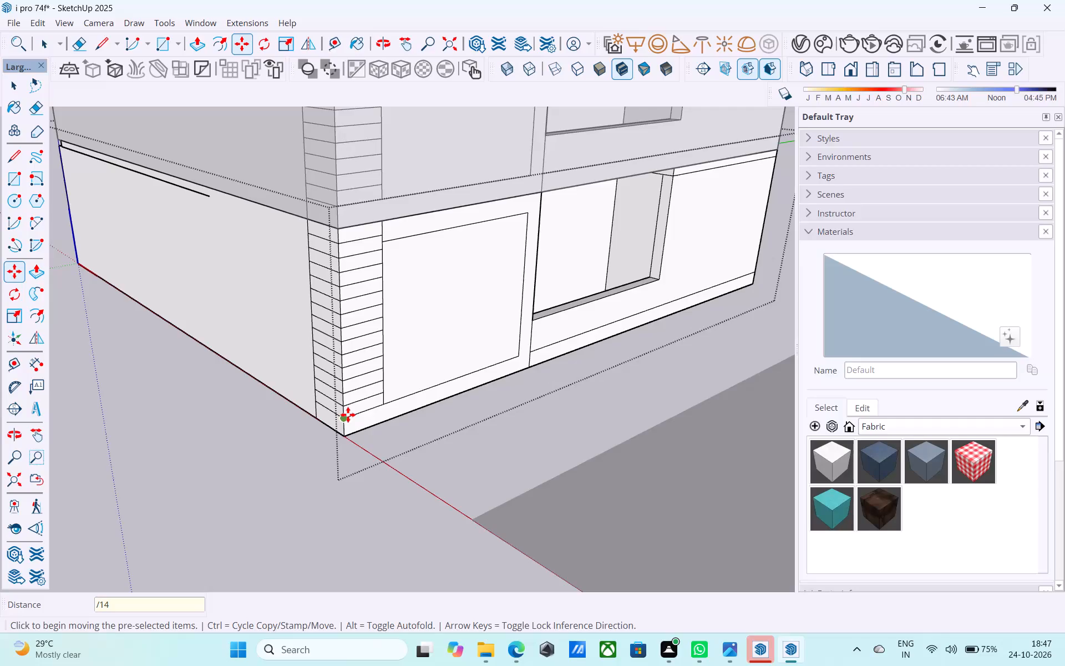
Set the corner strip's copy array to 22 equal intervals.
type("/22")
key("Return")
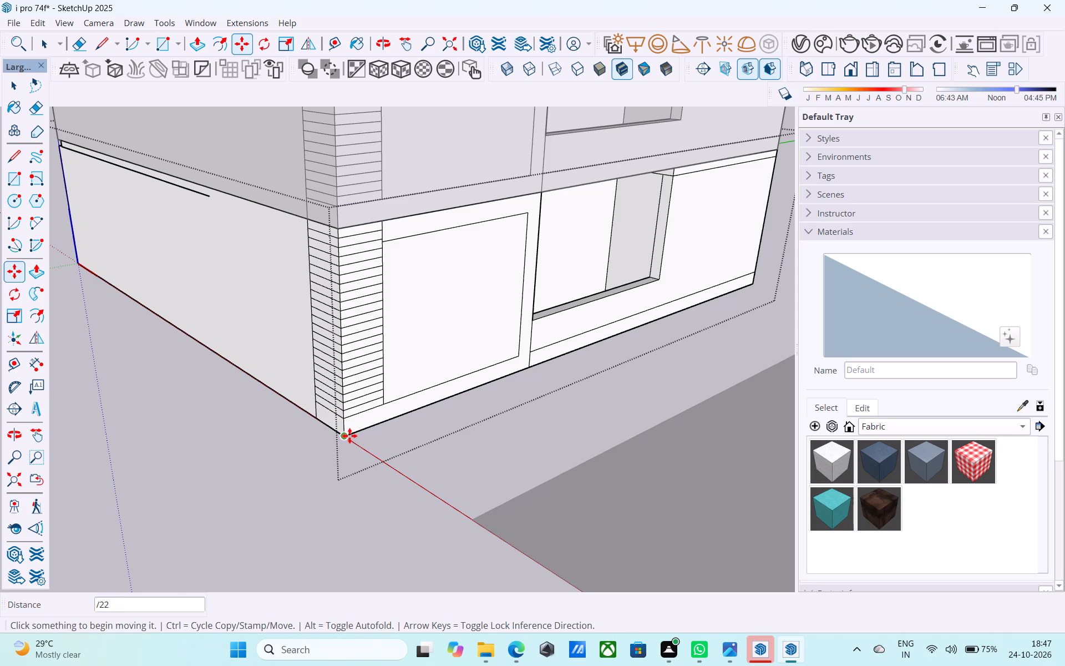
Examine the horizontal banding on the corner strip across the stacked floors from several angles.
scroll(349, 435, "down", 2)
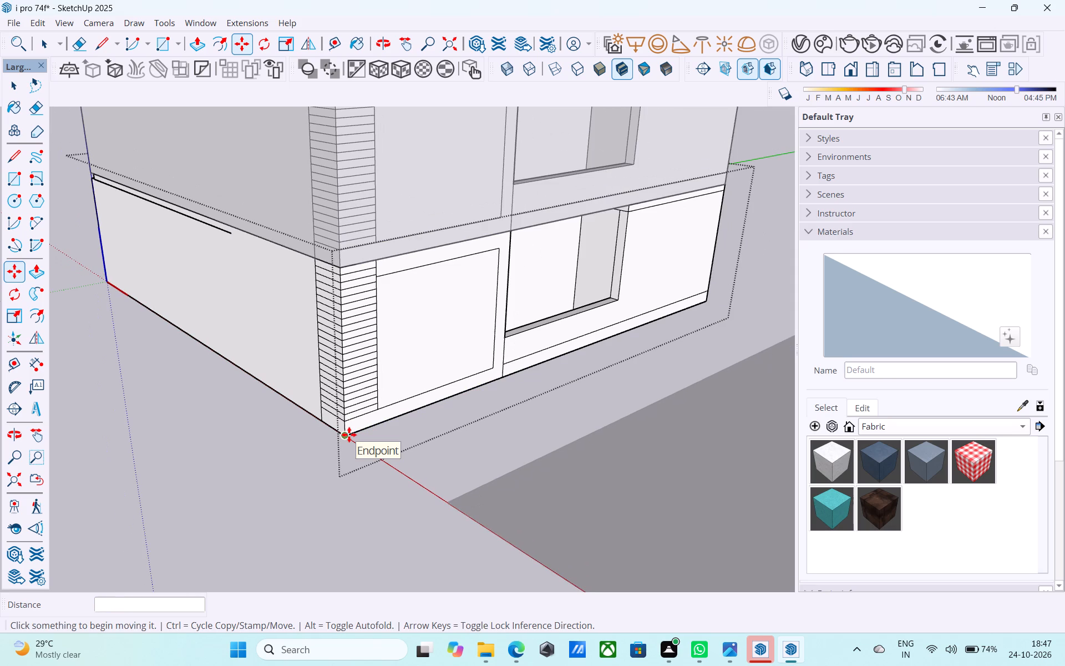
scroll(349, 435, "down", 4)
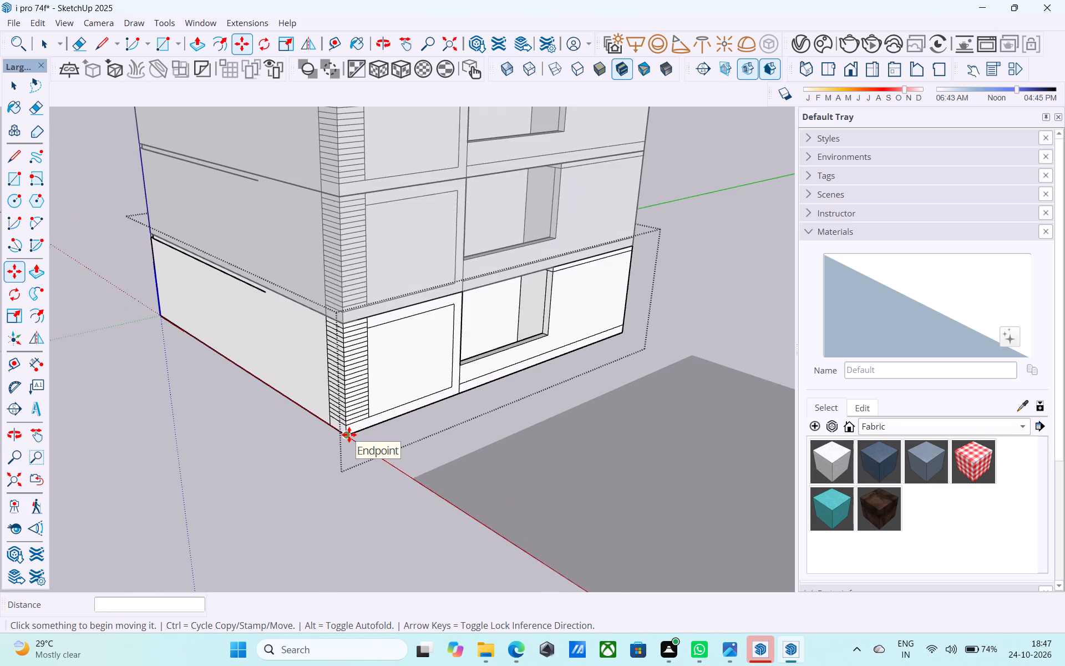
middle_click_drag(349, 435, 303, 387)
scroll(307, 347, "up", 1)
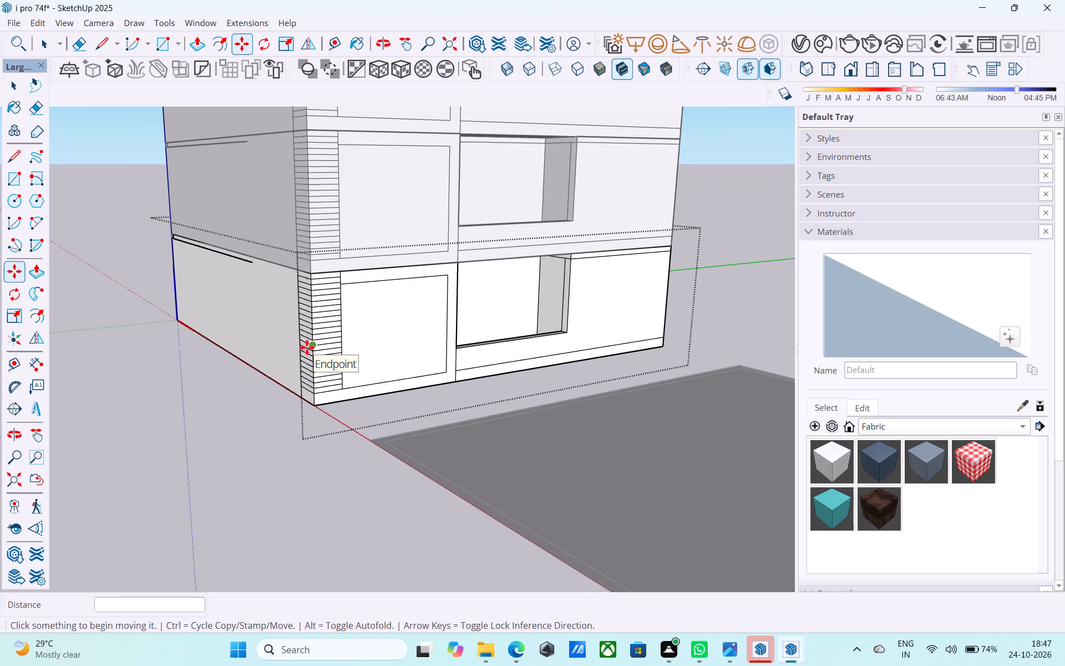
scroll(307, 347, "down", 2)
middle_click_drag(308, 348, 300, 340)
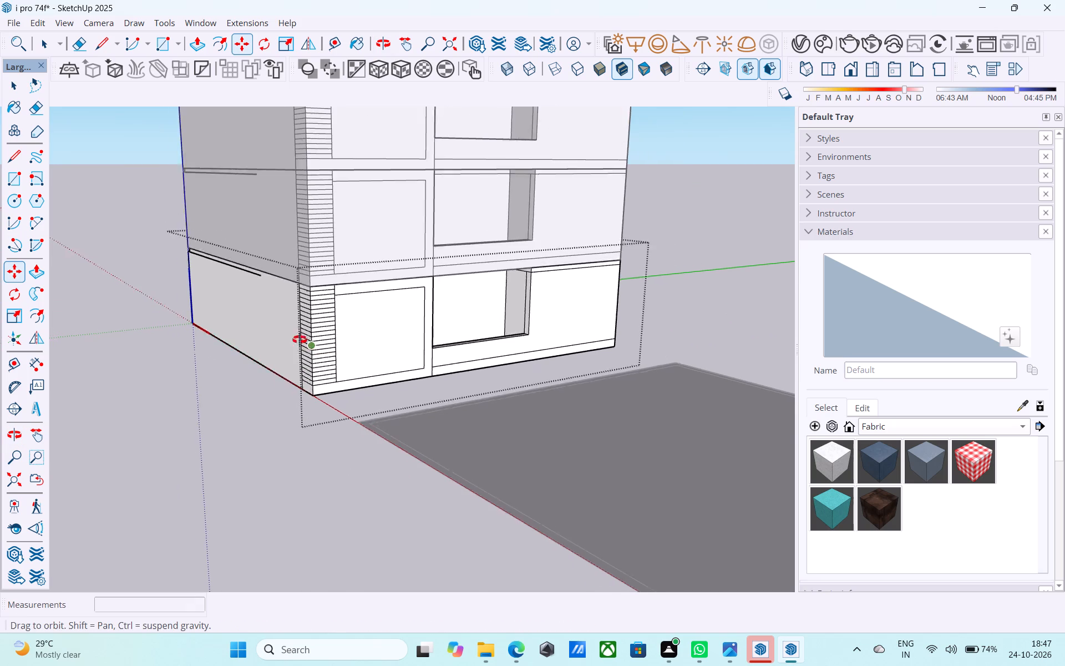
middle_click_drag(300, 340, 247, 330)
middle_click_drag(249, 331, 339, 365, "shift")
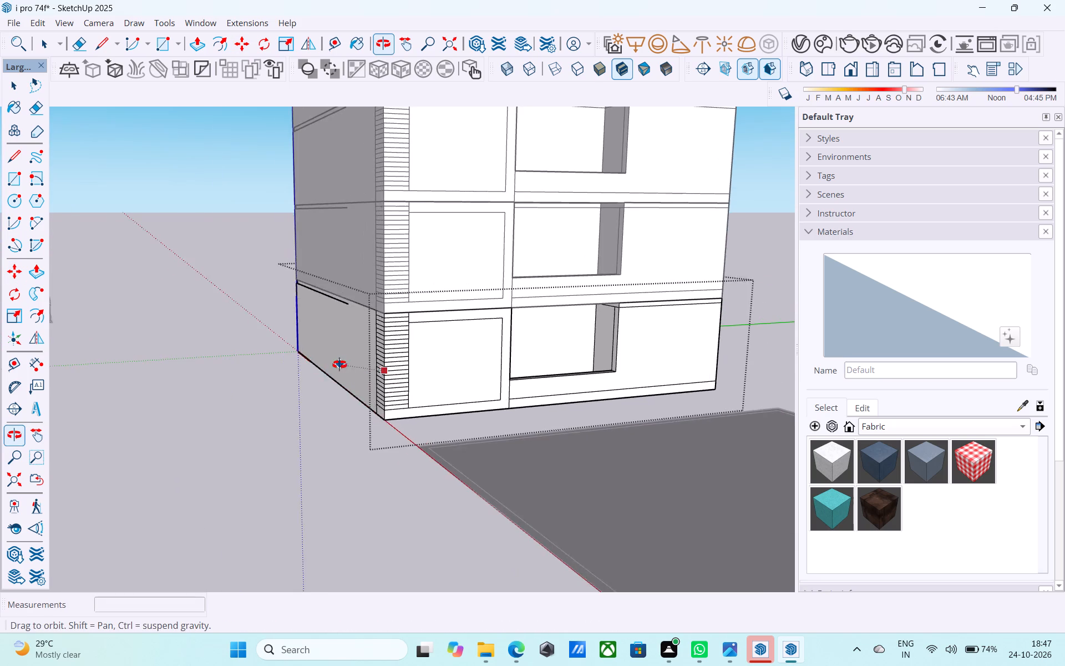
middle_click_drag(339, 365, 294, 367, "shift")
Draw a 1.5' line along the front panel's top edge from the corner strip, and from its end a vertical line to the panel's bottom edge.
scroll(364, 377, "up", 1, "shift")
middle_click_drag(364, 377, 361, 371, "shift")
scroll(361, 371, "up", 4)
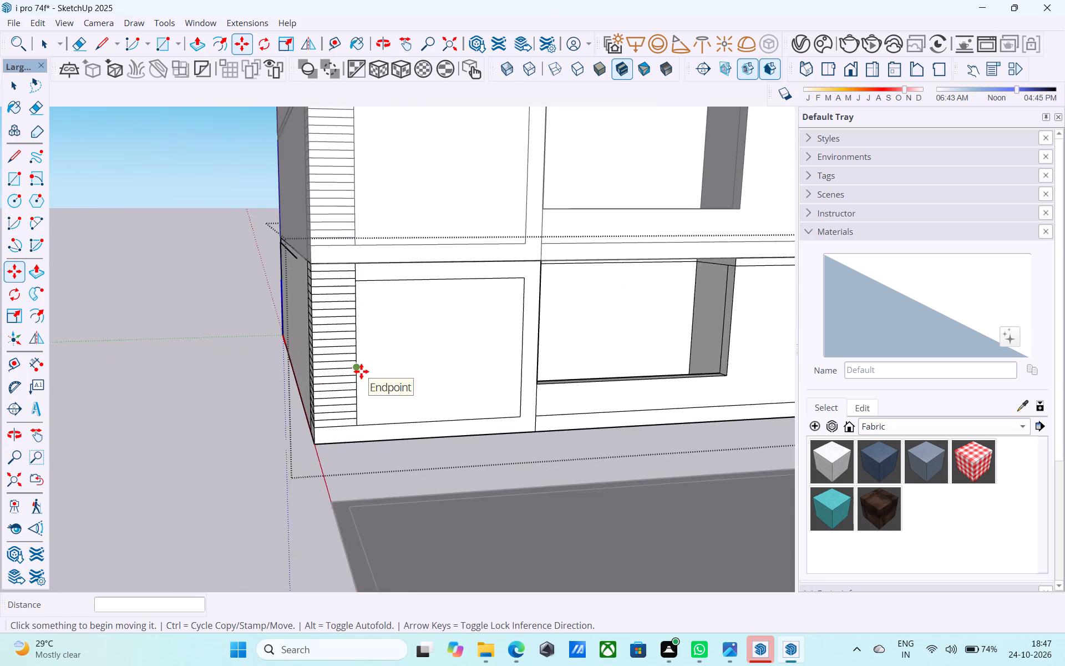
scroll(361, 371, "up", 2)
key("space")
key("l")
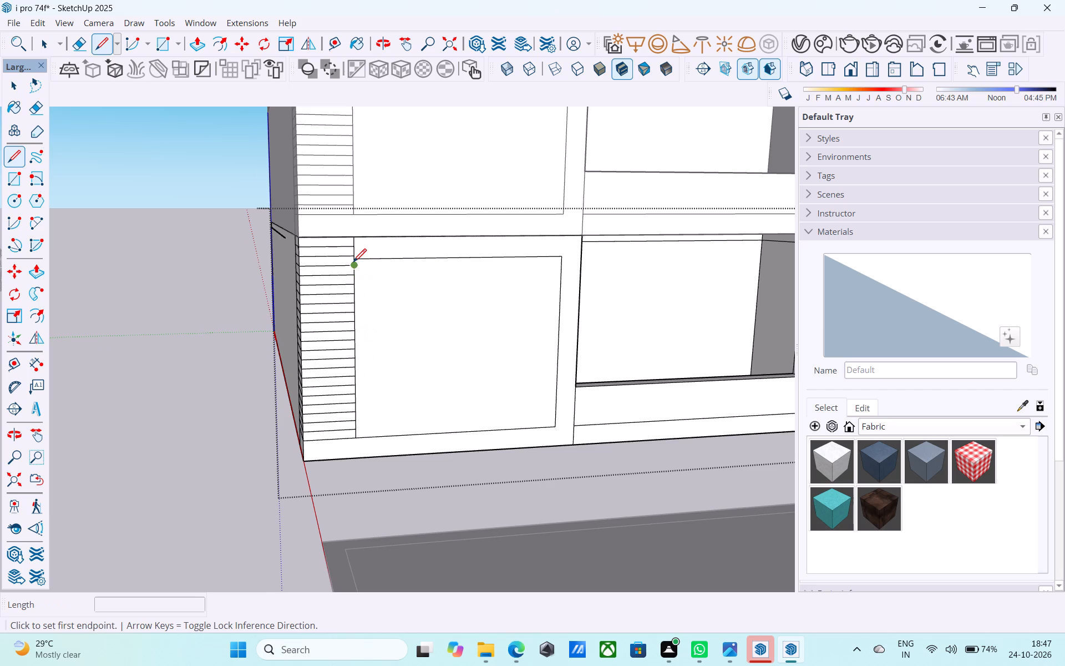
scroll(353, 263, "up", 2)
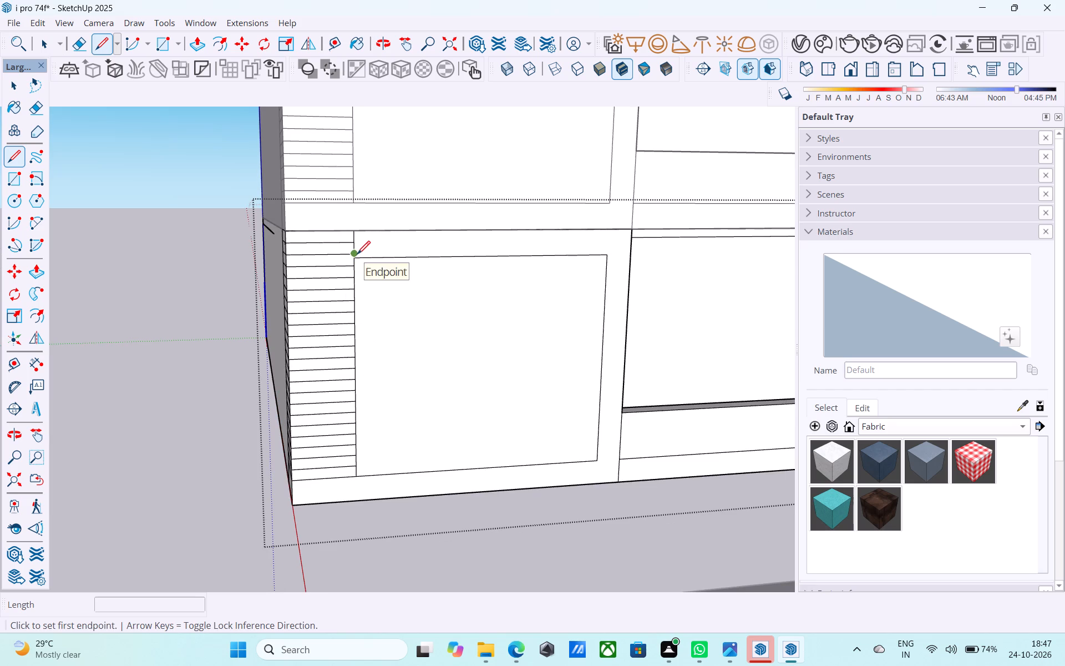
left_click(359, 256)
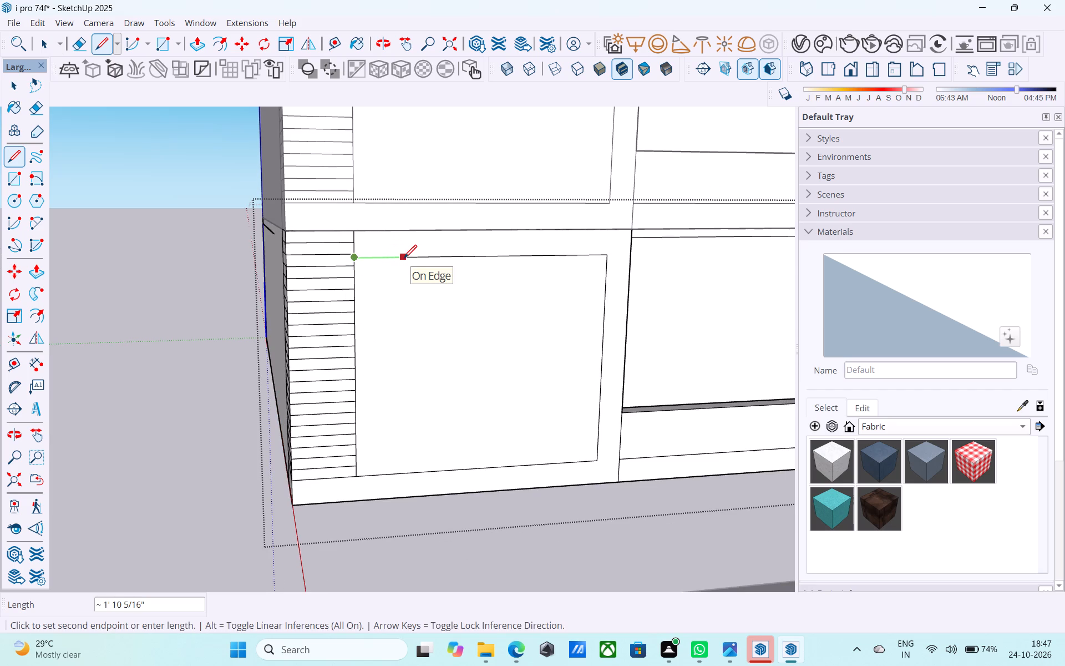
type("1.5'")
key("Return")
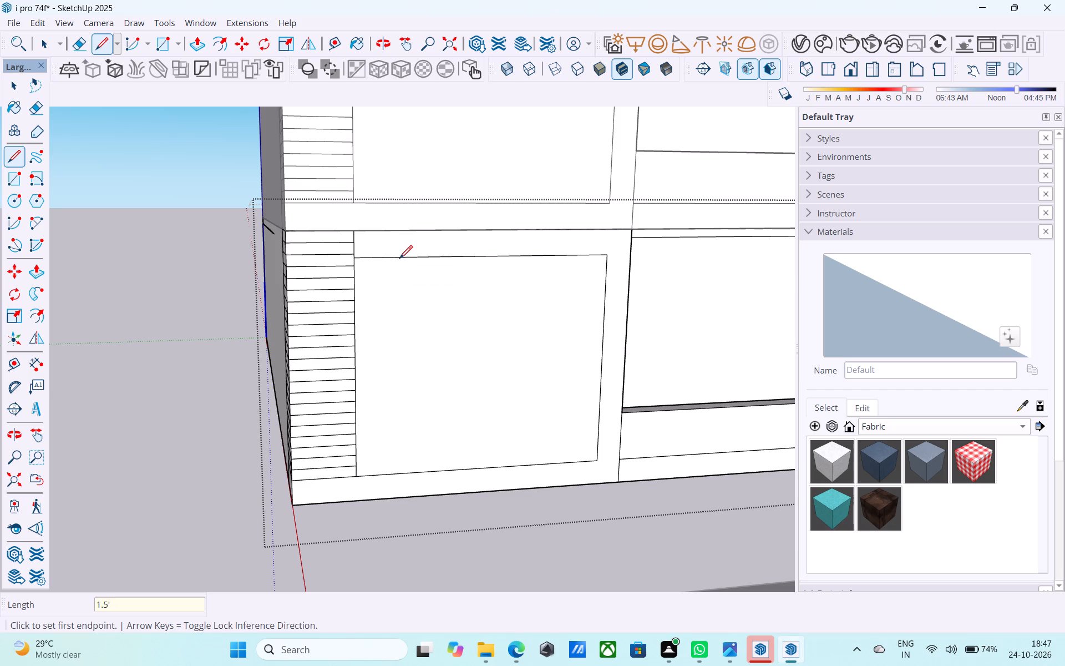
left_click(399, 260)
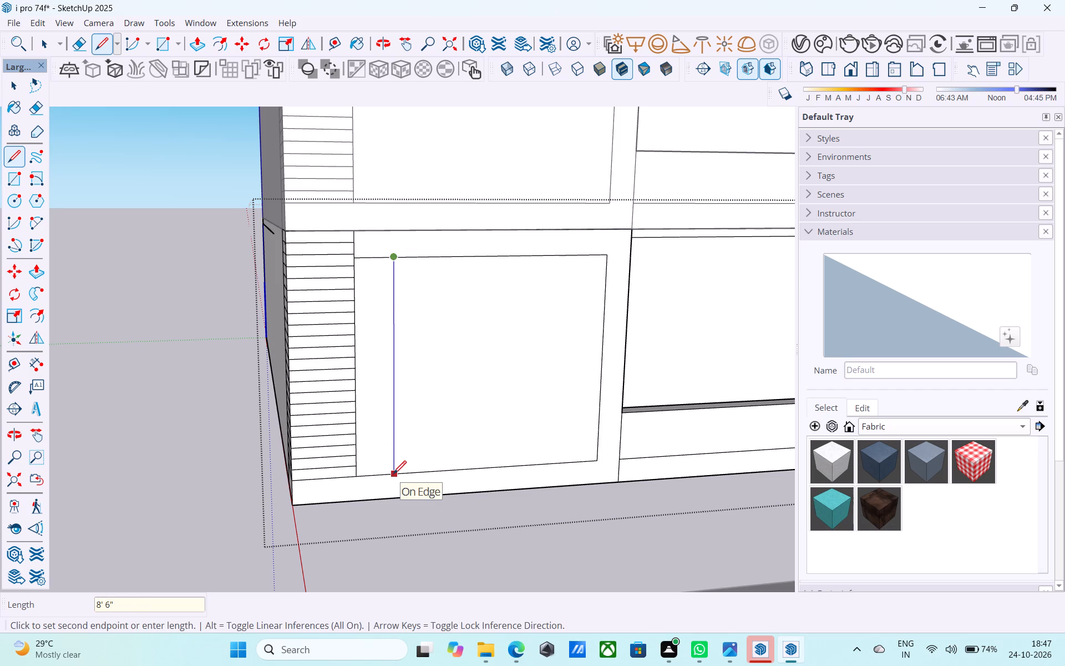
left_click(393, 475)
Examine the front panel's new vertical division across the stacked floors from several angles.
scroll(433, 397, "down", 7)
middle_click_drag(429, 397, 594, 372)
middle_click(594, 372)
middle_click_drag(578, 356, 541, 402)
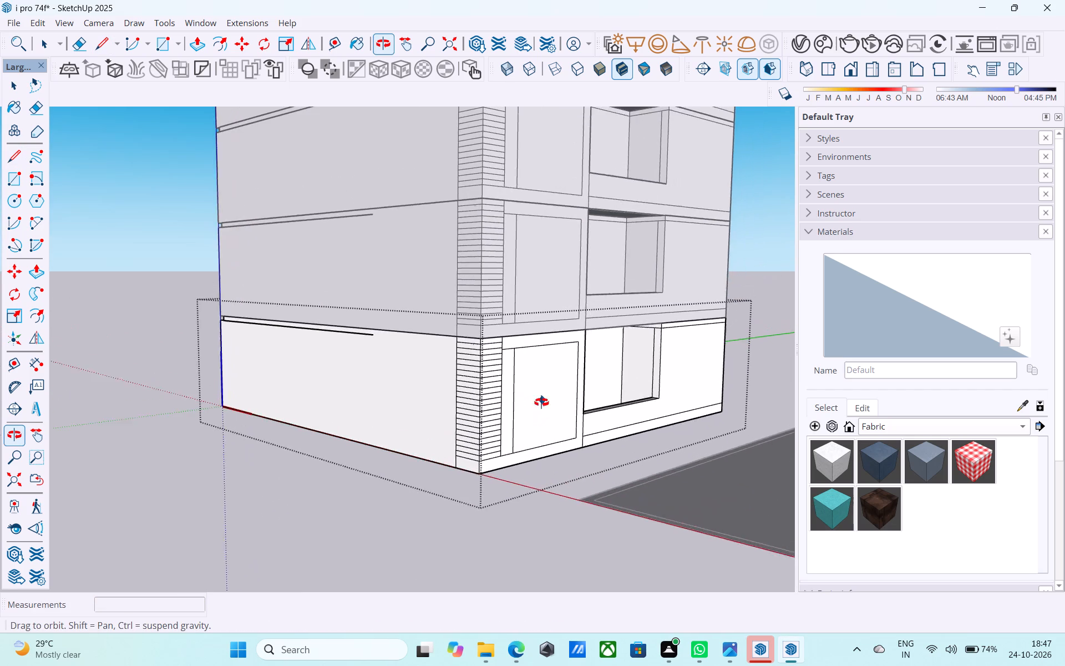
middle_click_drag(541, 402, 603, 413)
middle_click_drag(602, 413, 589, 413)
scroll(589, 413, "up", 1)
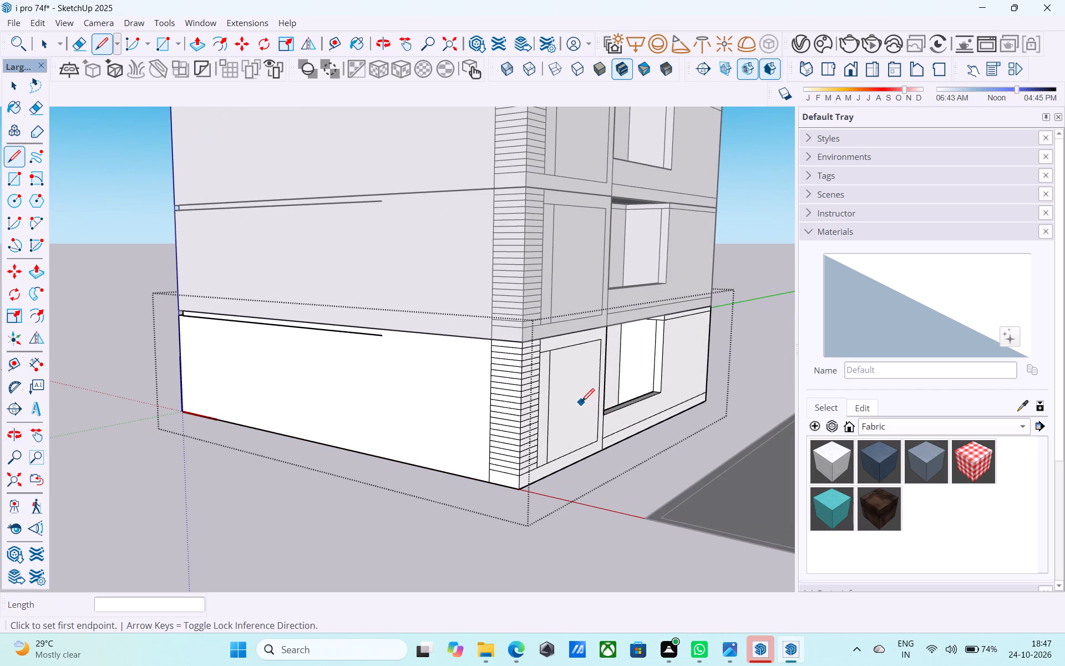
middle_click_drag(581, 403, 550, 399)
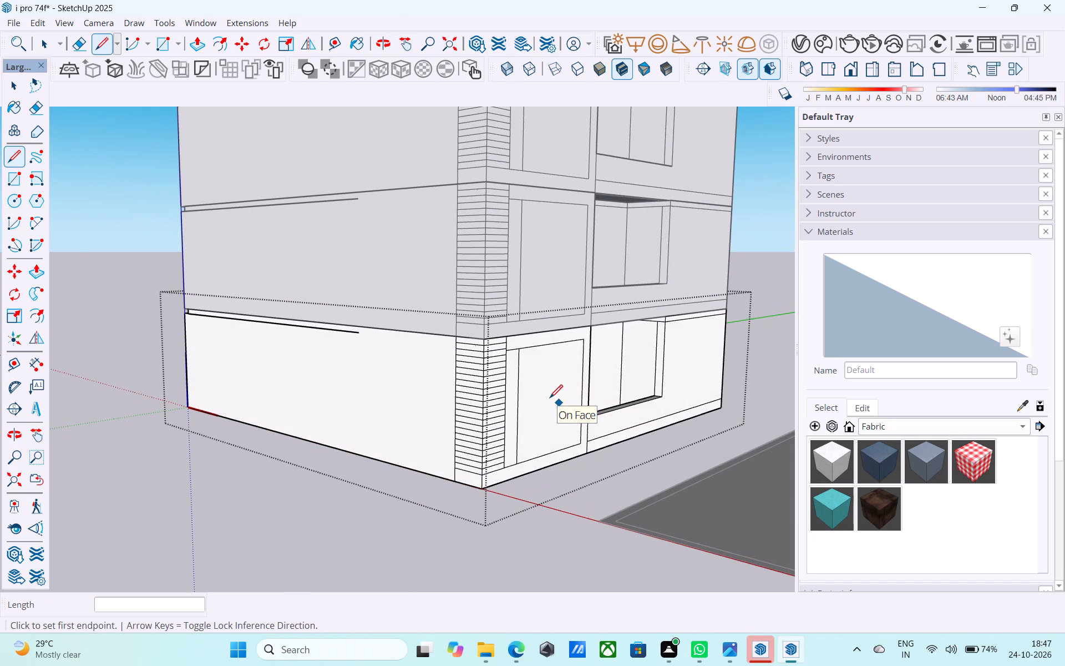
scroll(550, 399, "down", 4)
middle_click_drag(545, 396, 506, 389)
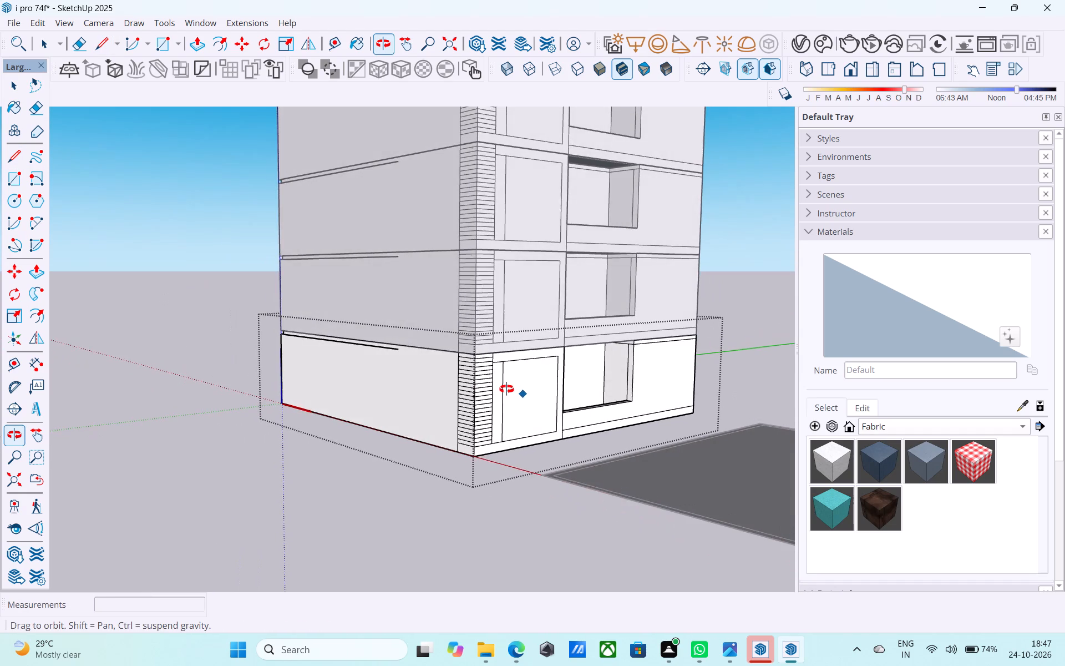
middle_click_drag(506, 389, 505, 401)
middle_click_drag(483, 412, 381, 436)
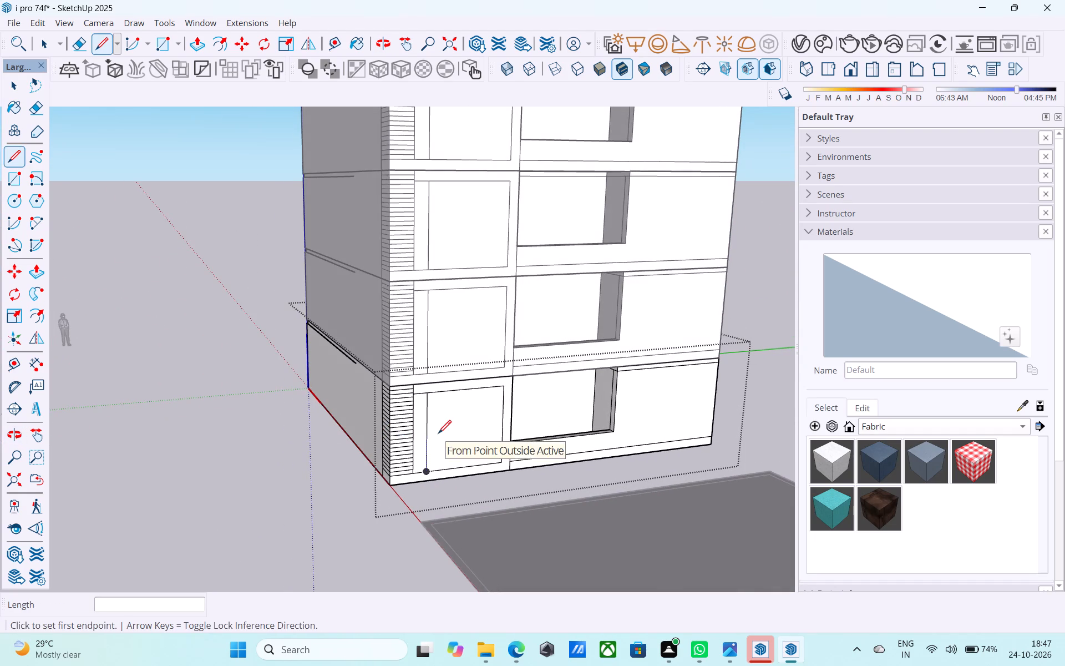
middle_click_drag(438, 435, 372, 424)
Copy the panel's vertical line sideways away from the corner strip, trying 1' and settling on a 6" distance.
scroll(414, 423, "up", 4)
middle_click_drag(415, 423, 413, 428, "shift")
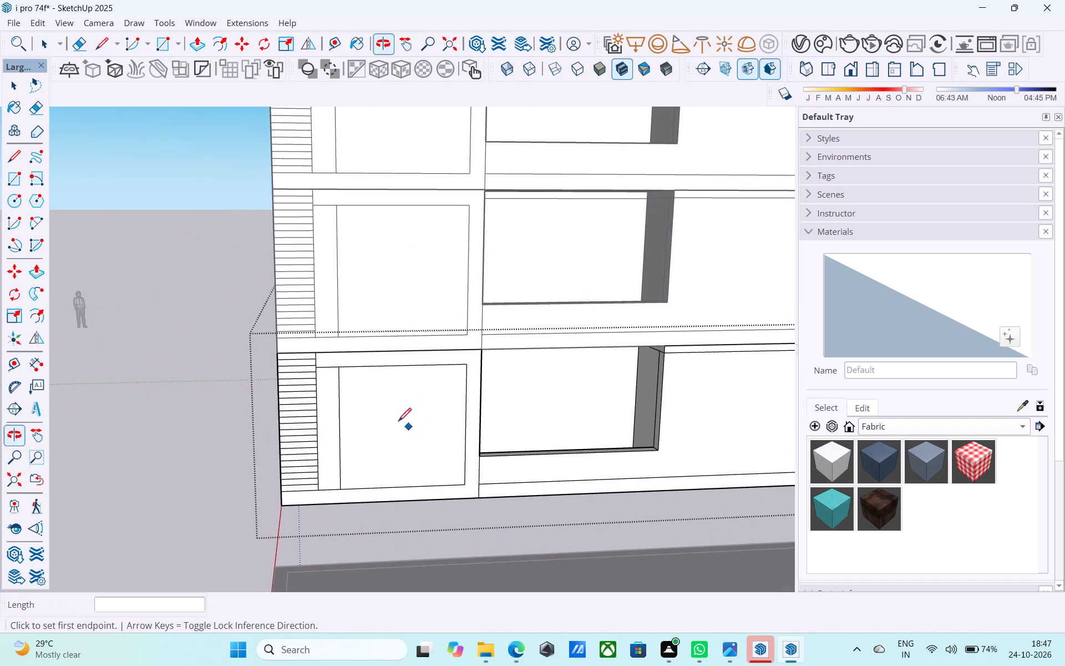
scroll(341, 406, "up", 6)
key("space")
left_click(335, 391)
left_click(337, 392)
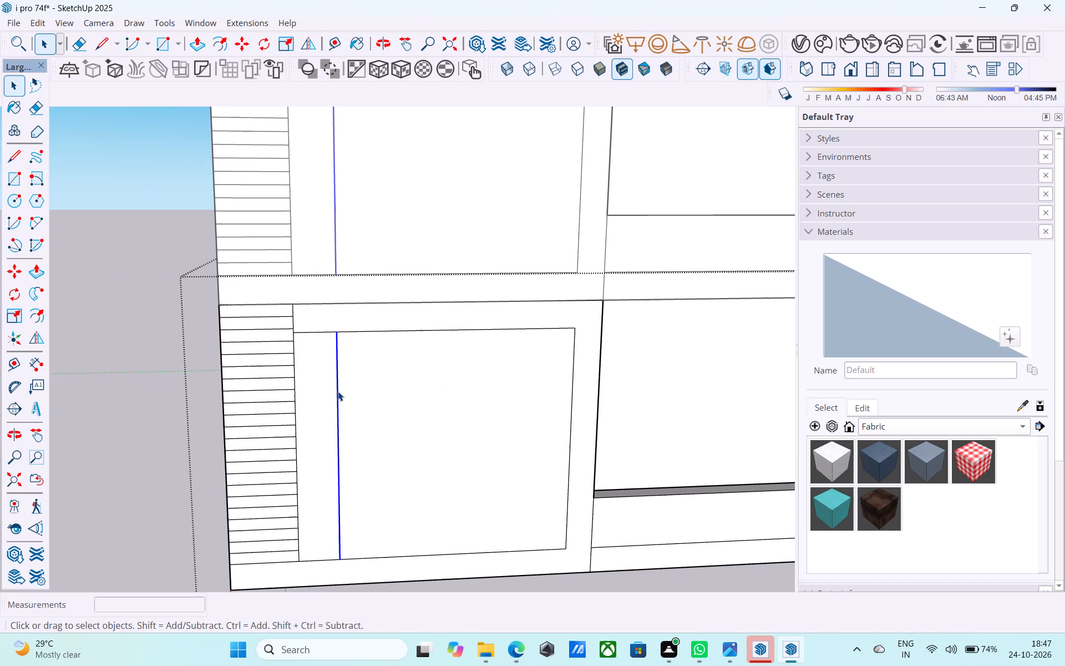
key("m")
left_click(333, 334)
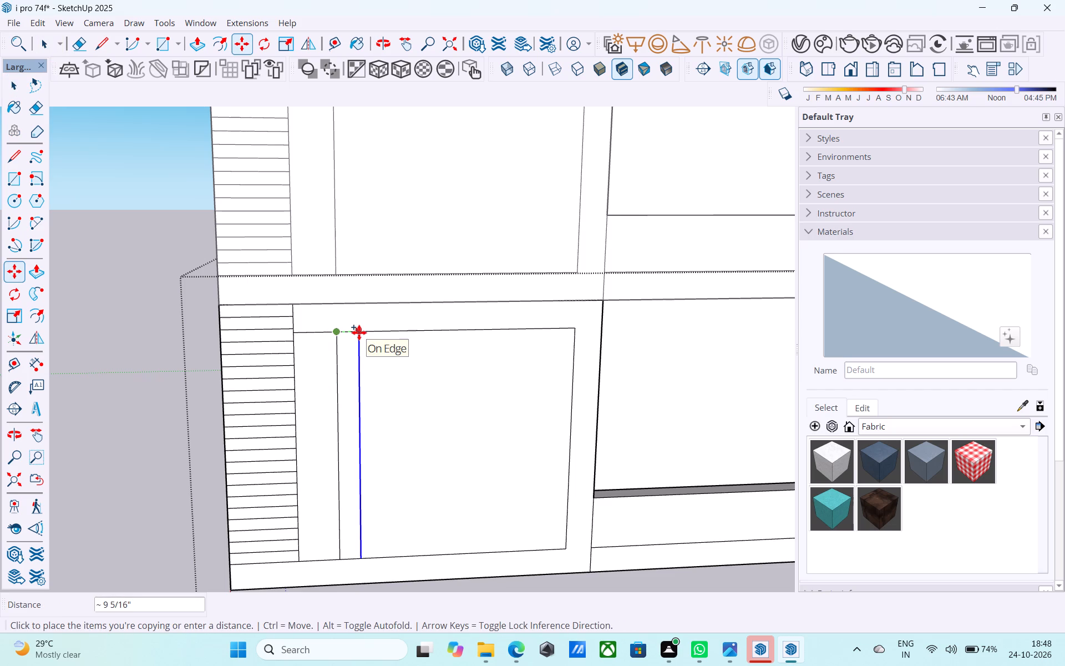
type("1'")
key("Return")
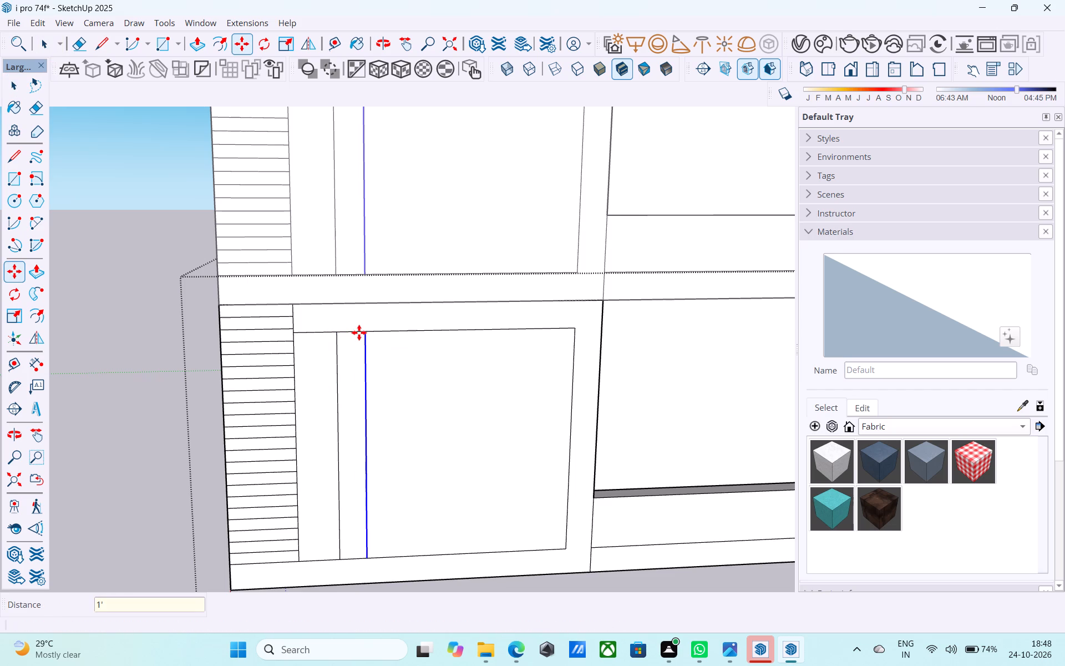
type("6\"")
key("Return")
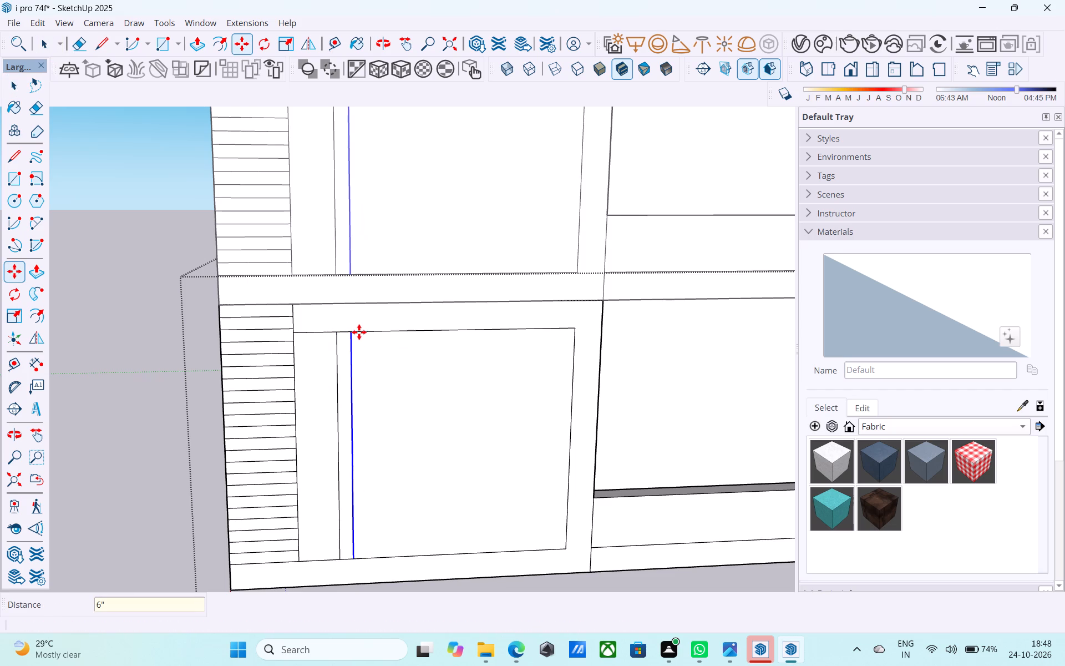
Erase the original vertical line nearer the corner strip, keeping the copy.
key("e")
left_click_drag(343, 366, 337, 361)
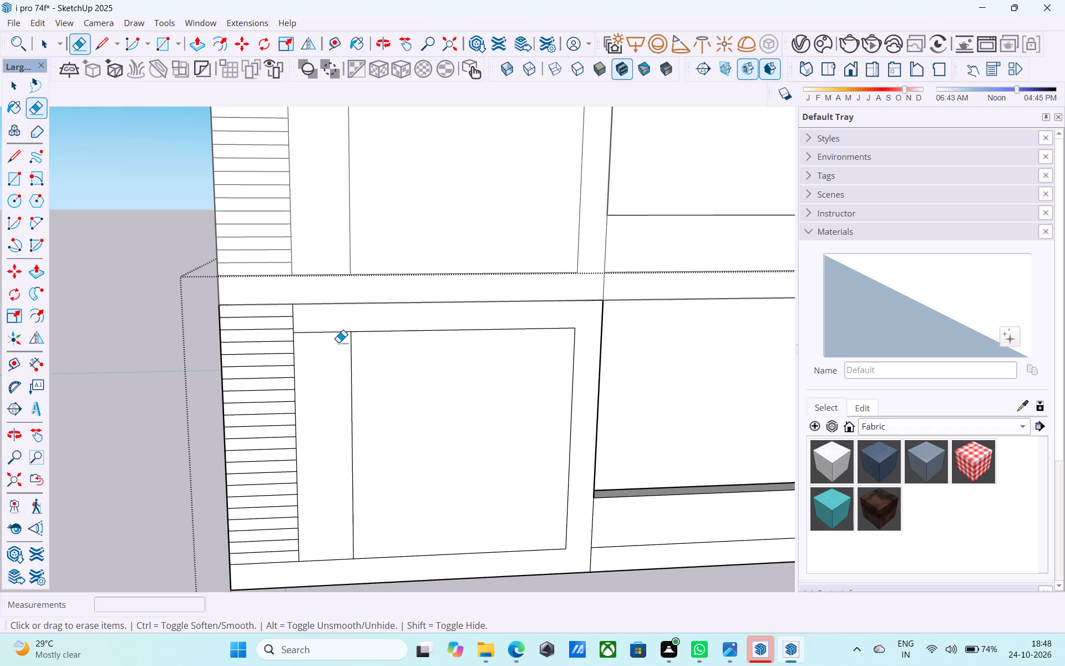
scroll(339, 342, "down", 11)
key("space")
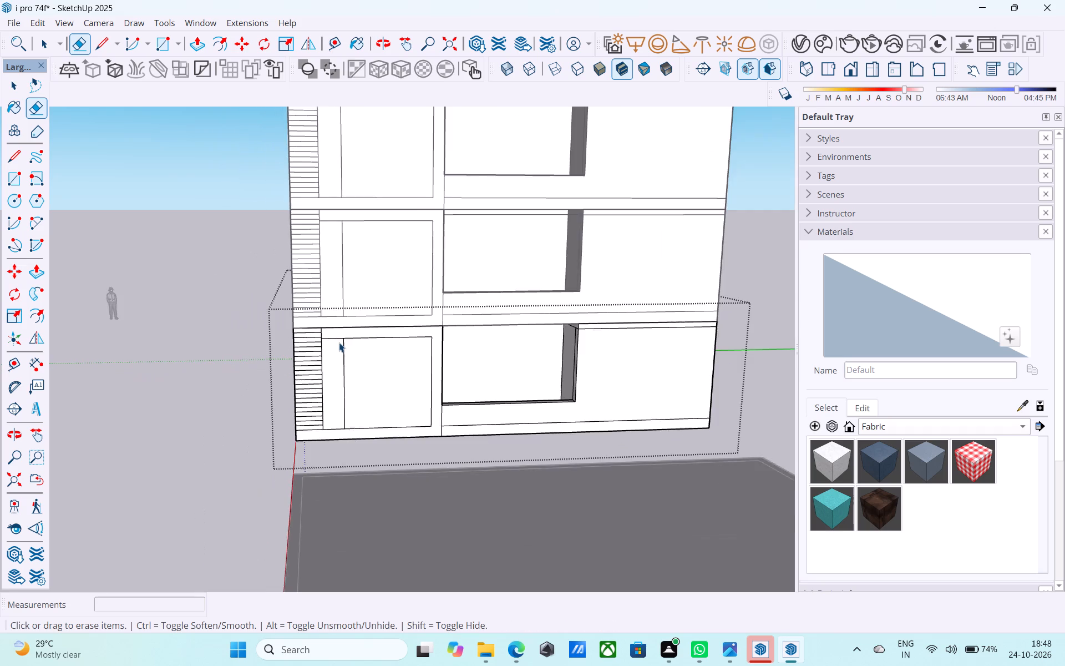
Save the model.
scroll(339, 343, "down", 4)
middle_click_drag(339, 343, 402, 340)
scroll(402, 340, "up", 6)
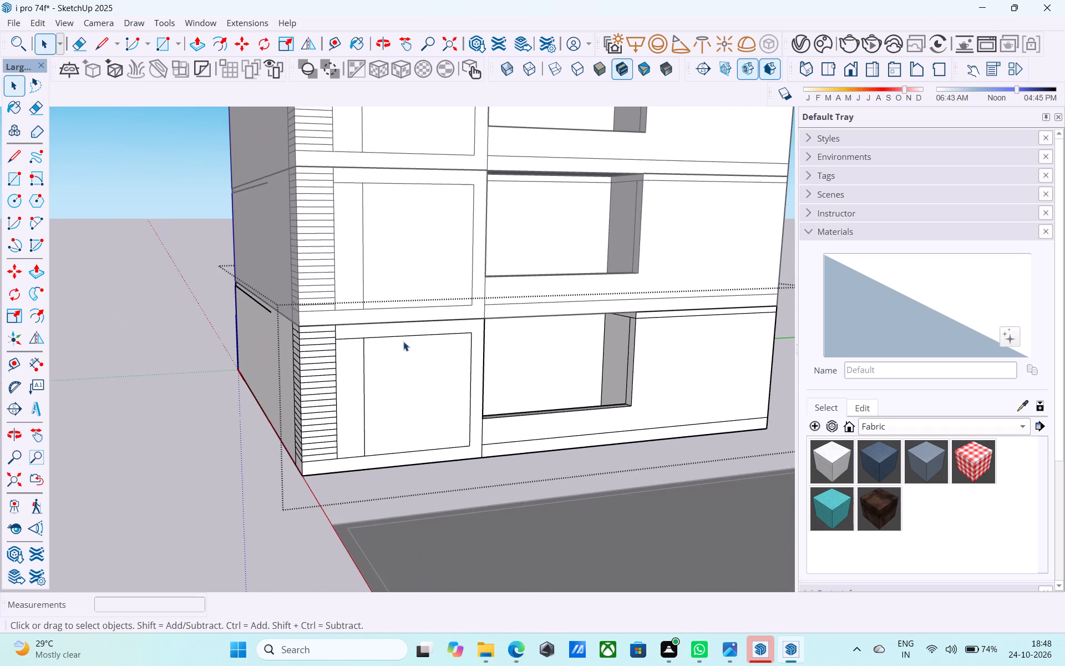
middle_click_drag(394, 352, 432, 351)
key("ctrl+s")
key("space")
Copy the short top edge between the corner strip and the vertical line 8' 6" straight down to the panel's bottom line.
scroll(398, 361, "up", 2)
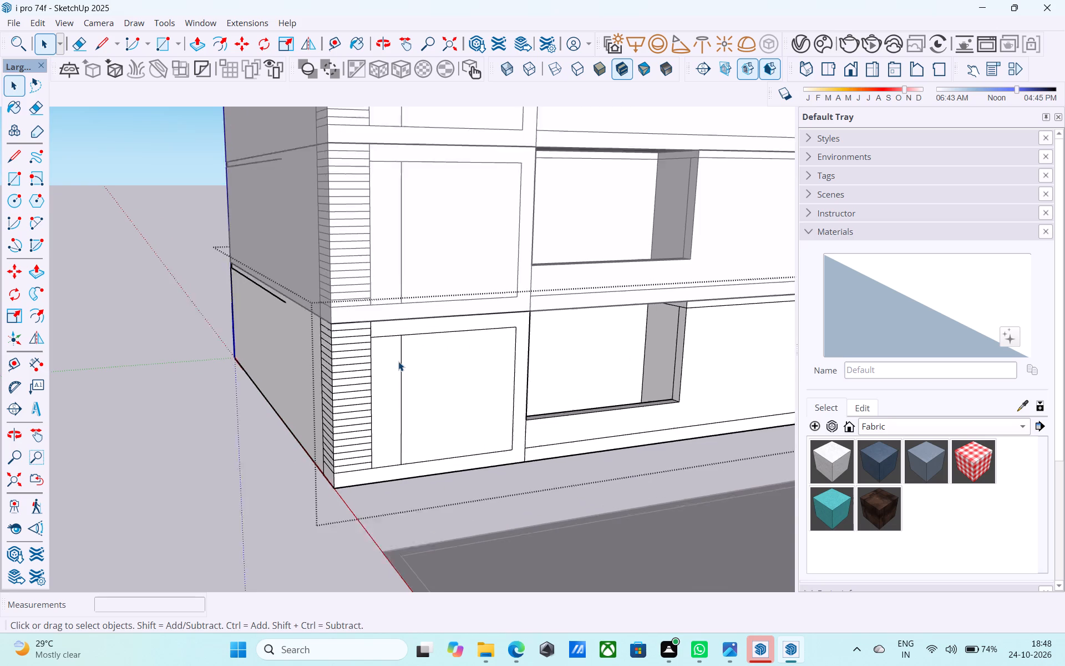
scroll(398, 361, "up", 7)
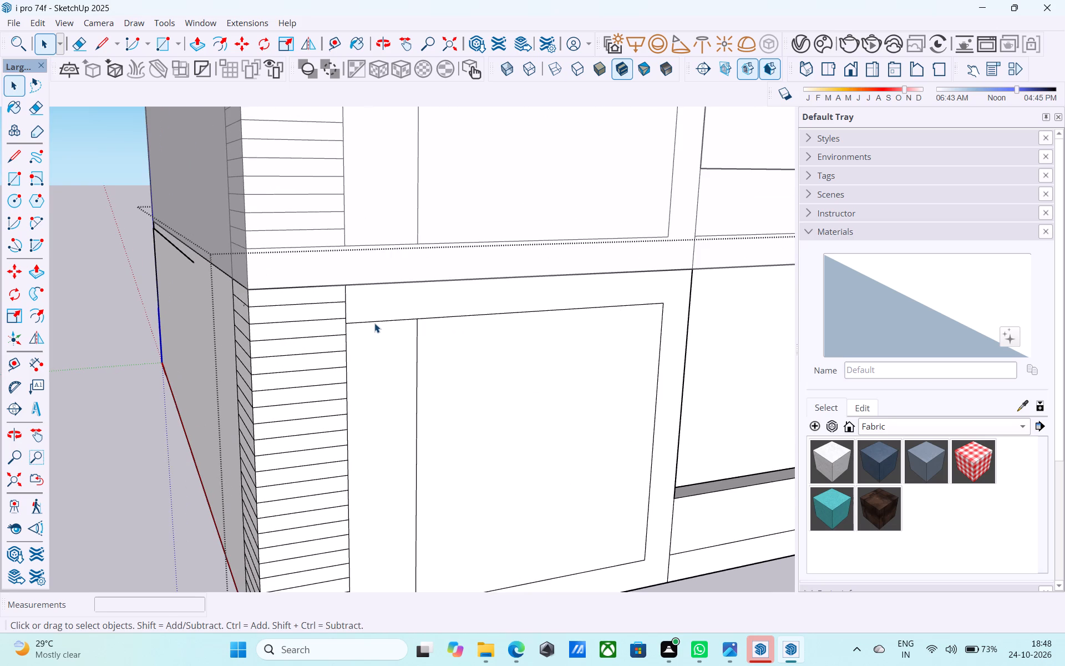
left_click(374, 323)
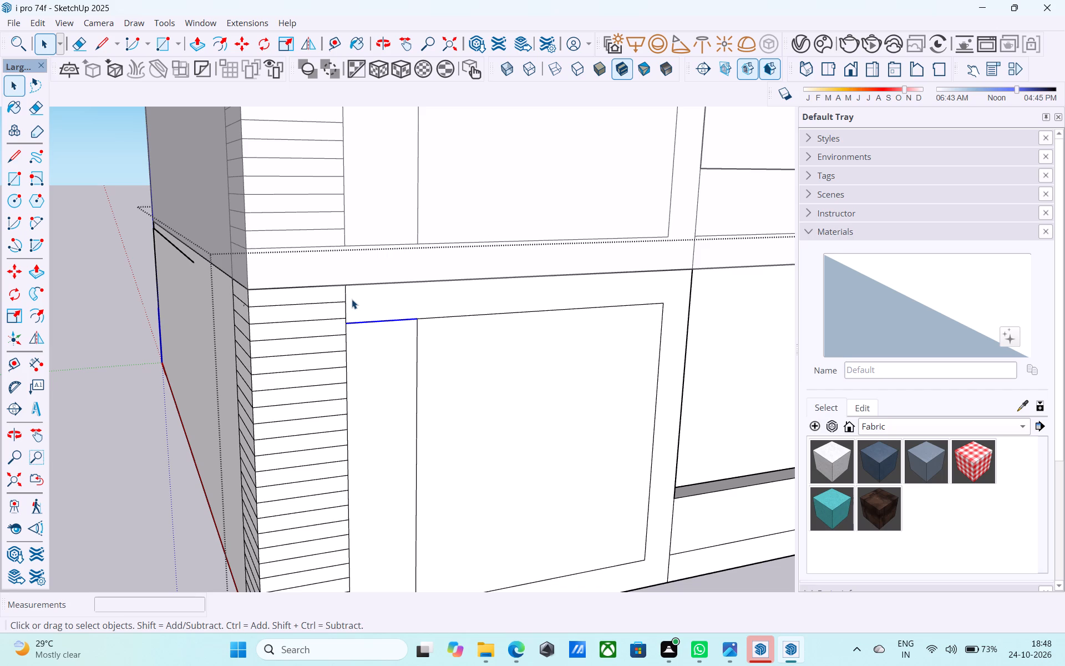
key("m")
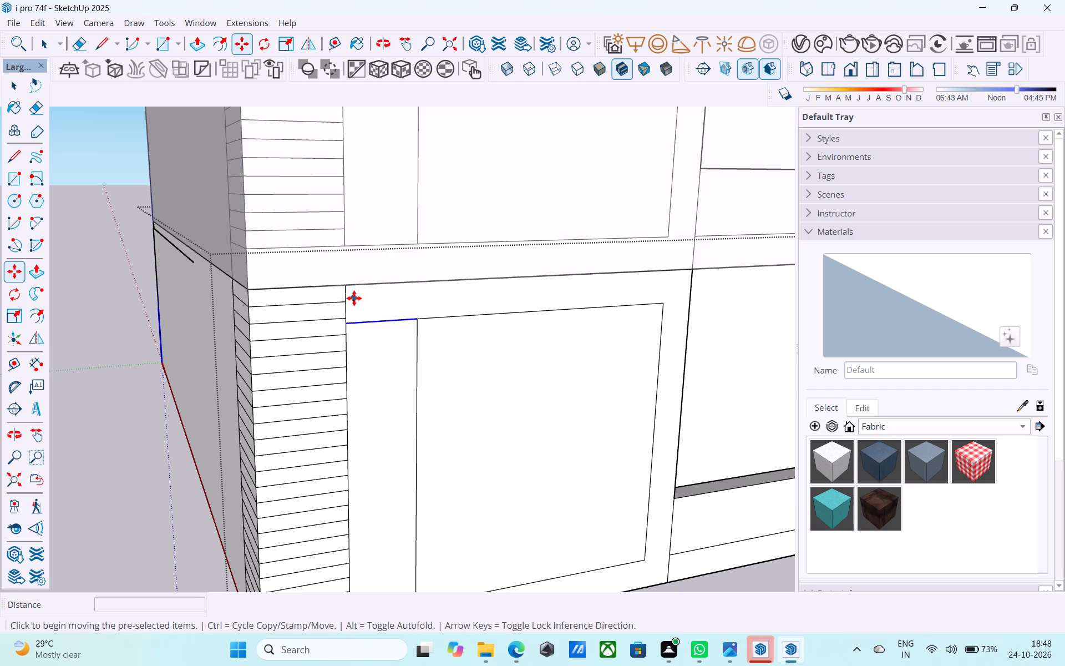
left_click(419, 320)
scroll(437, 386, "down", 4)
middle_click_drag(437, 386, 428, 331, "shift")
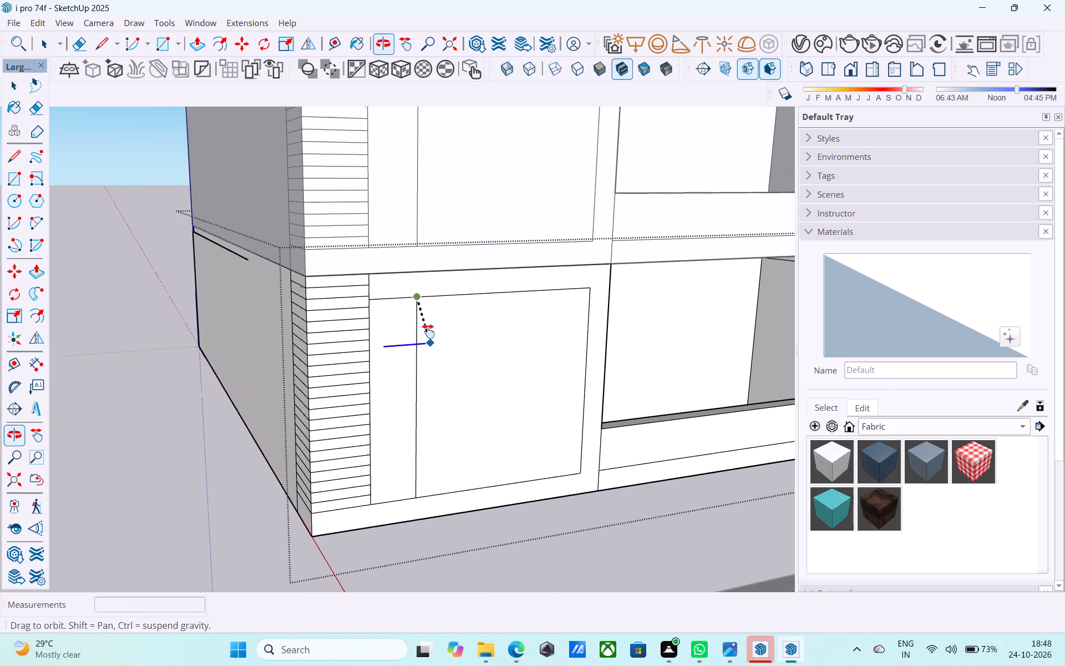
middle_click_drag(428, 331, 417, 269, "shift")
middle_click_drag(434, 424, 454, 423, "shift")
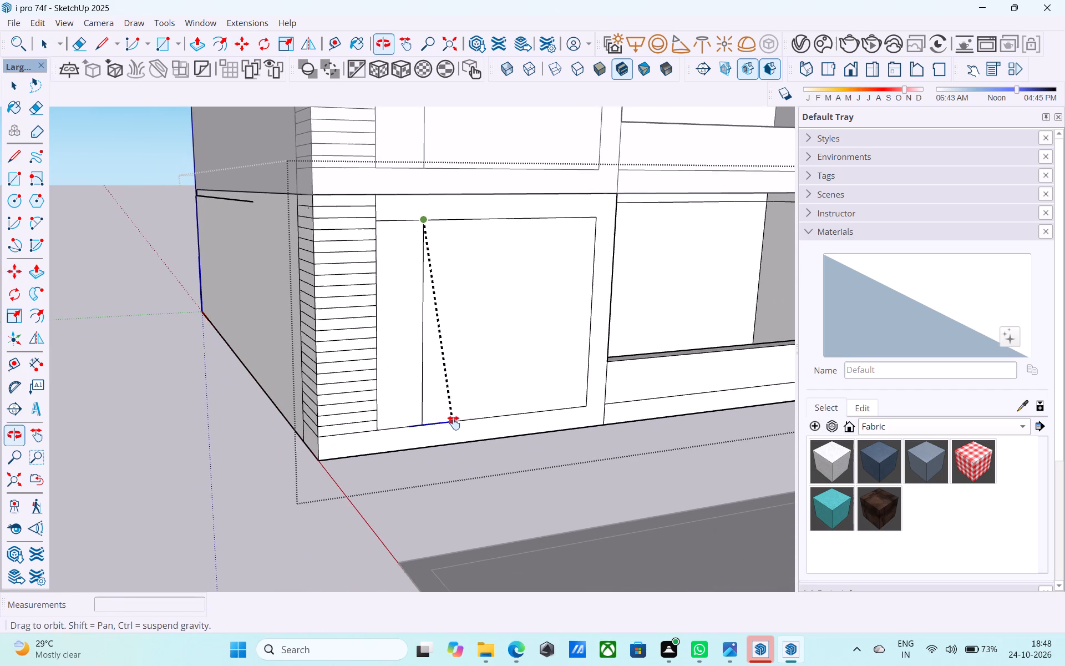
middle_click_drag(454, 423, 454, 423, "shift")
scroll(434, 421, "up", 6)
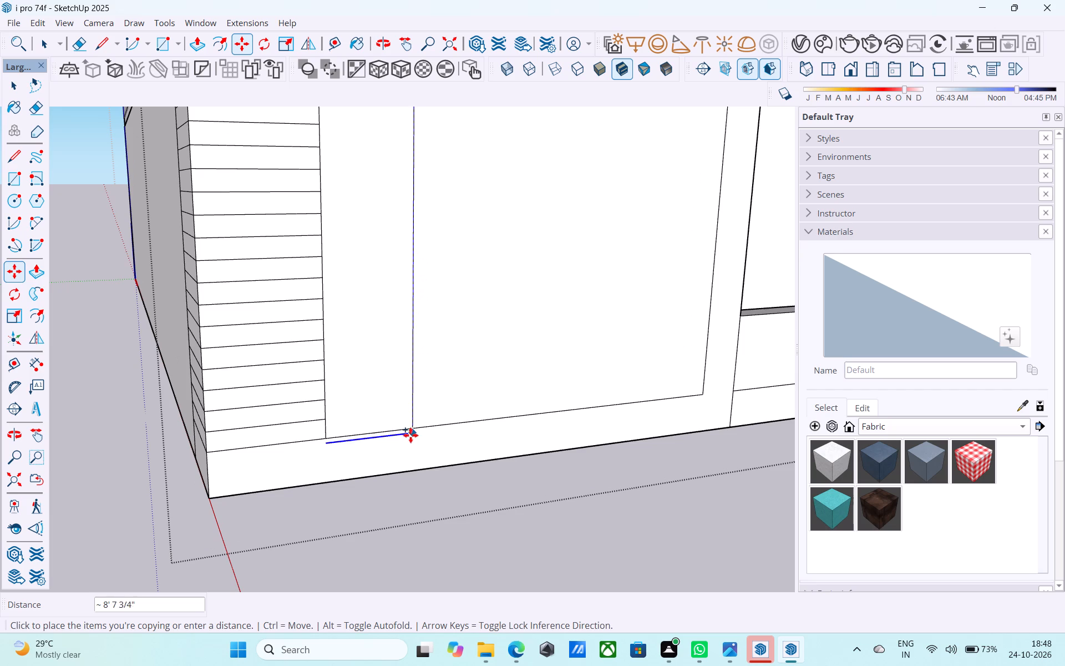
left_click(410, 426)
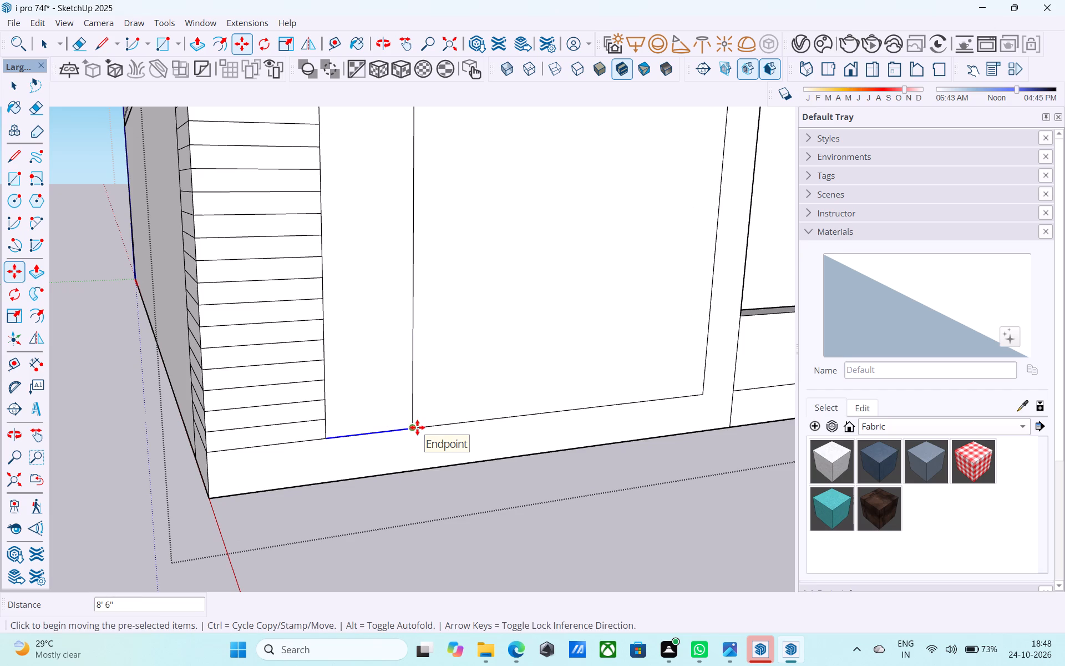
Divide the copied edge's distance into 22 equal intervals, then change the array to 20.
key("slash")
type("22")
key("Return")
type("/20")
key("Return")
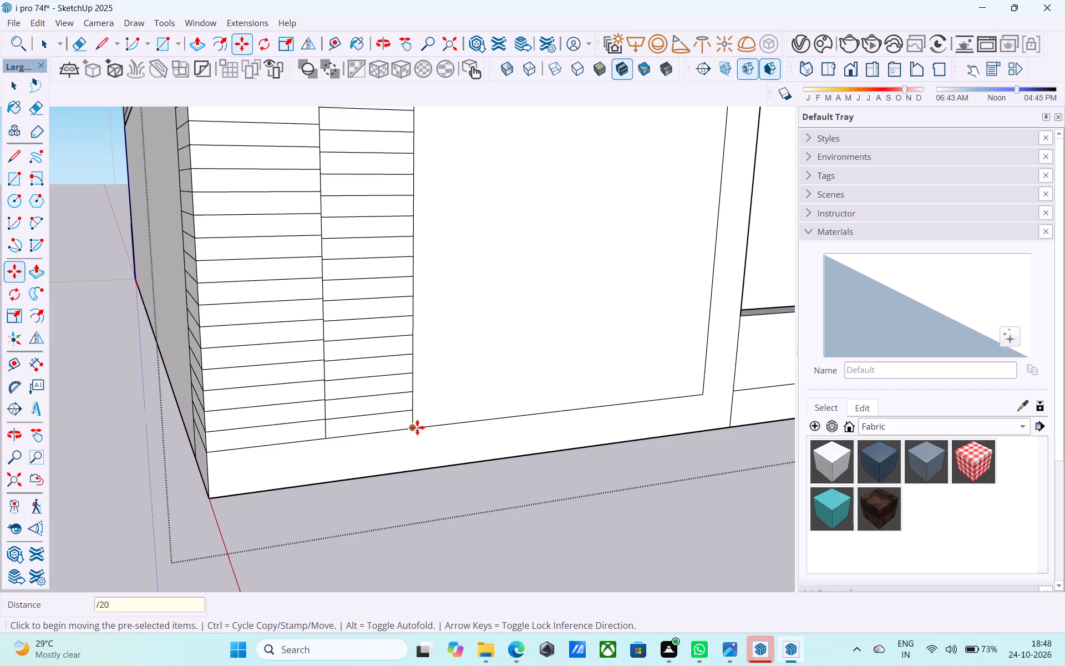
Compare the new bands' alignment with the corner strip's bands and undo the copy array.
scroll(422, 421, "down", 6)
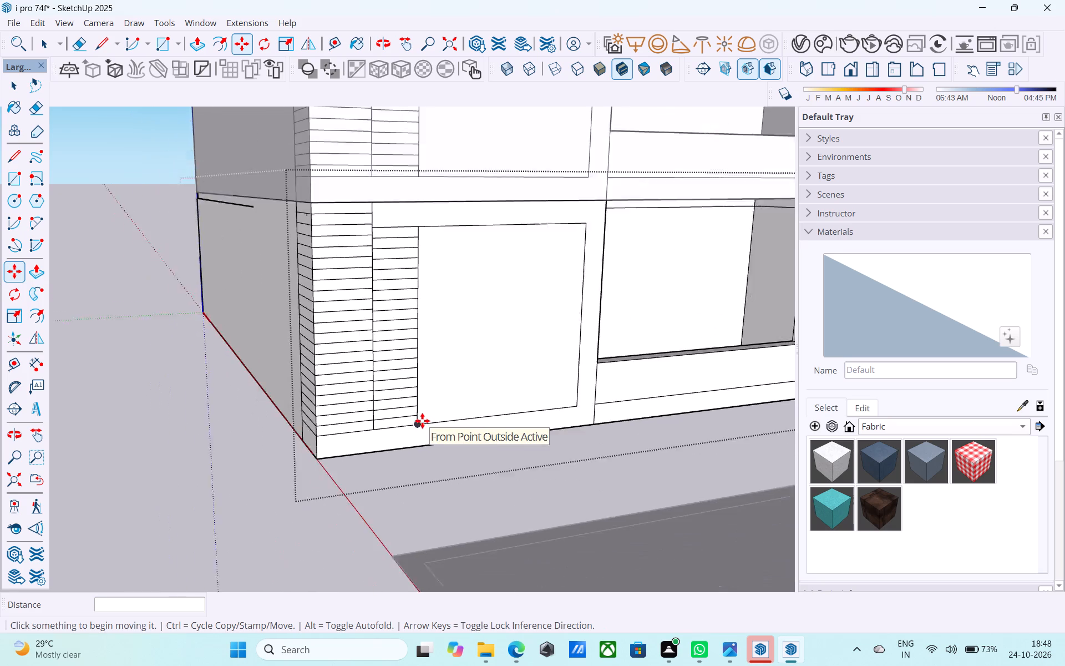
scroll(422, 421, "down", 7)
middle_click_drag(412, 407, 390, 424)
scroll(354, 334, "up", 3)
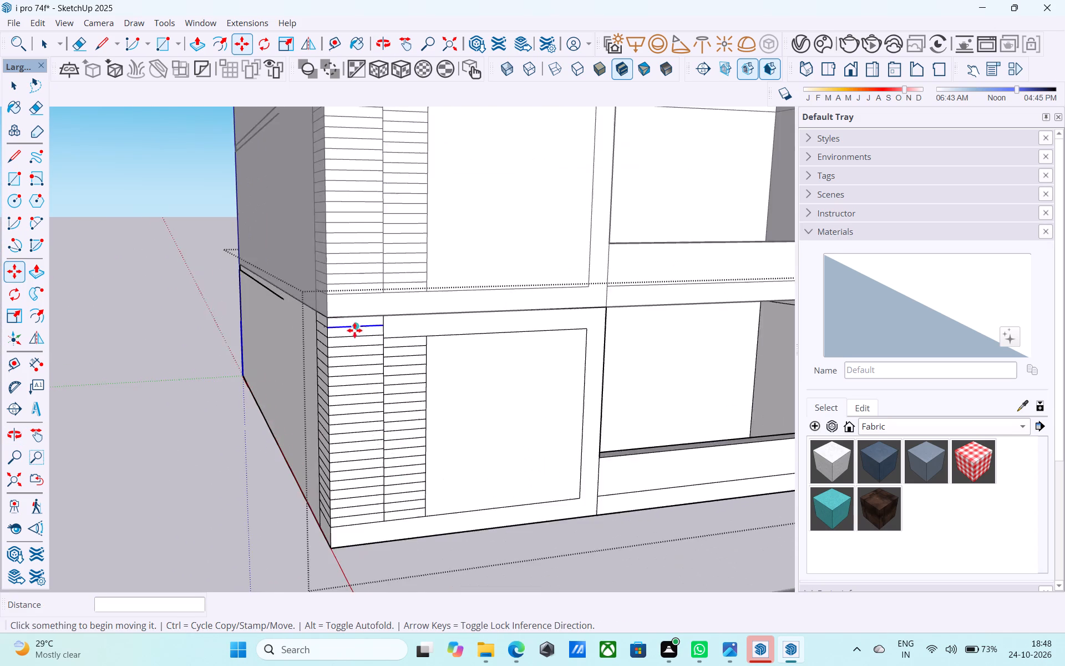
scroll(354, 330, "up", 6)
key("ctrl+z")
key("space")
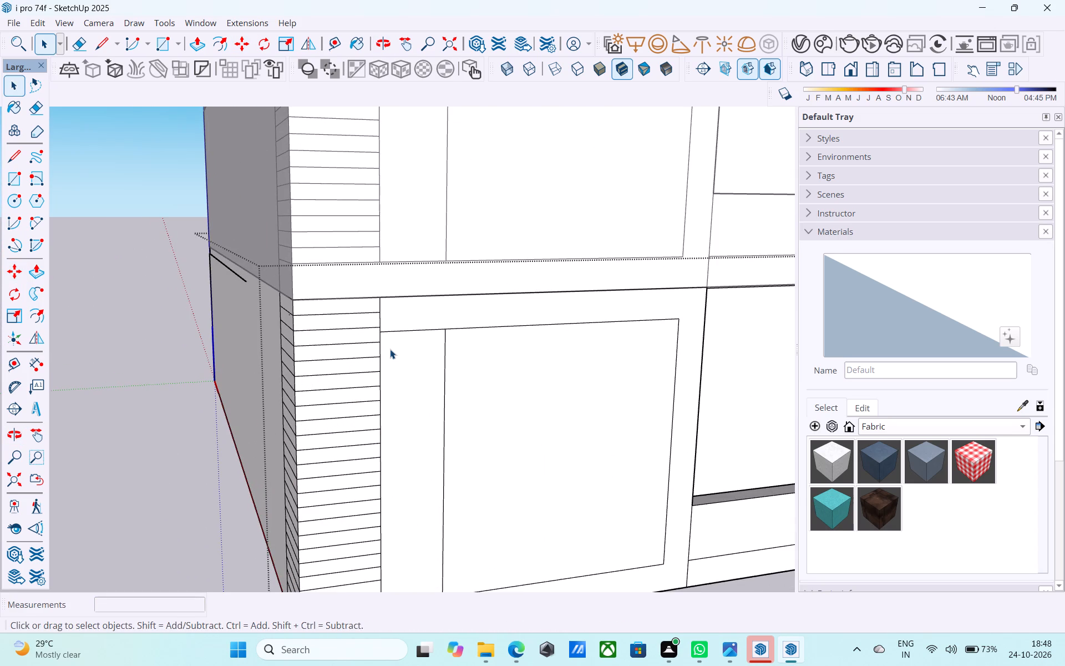
Draw three horizontal 2' lines across the front panel's narrow strip, continuing the corner strip's uppermost band edges below the panel's top line.
type("L")
scroll(390, 349, "up", 5)
left_click(374, 337)
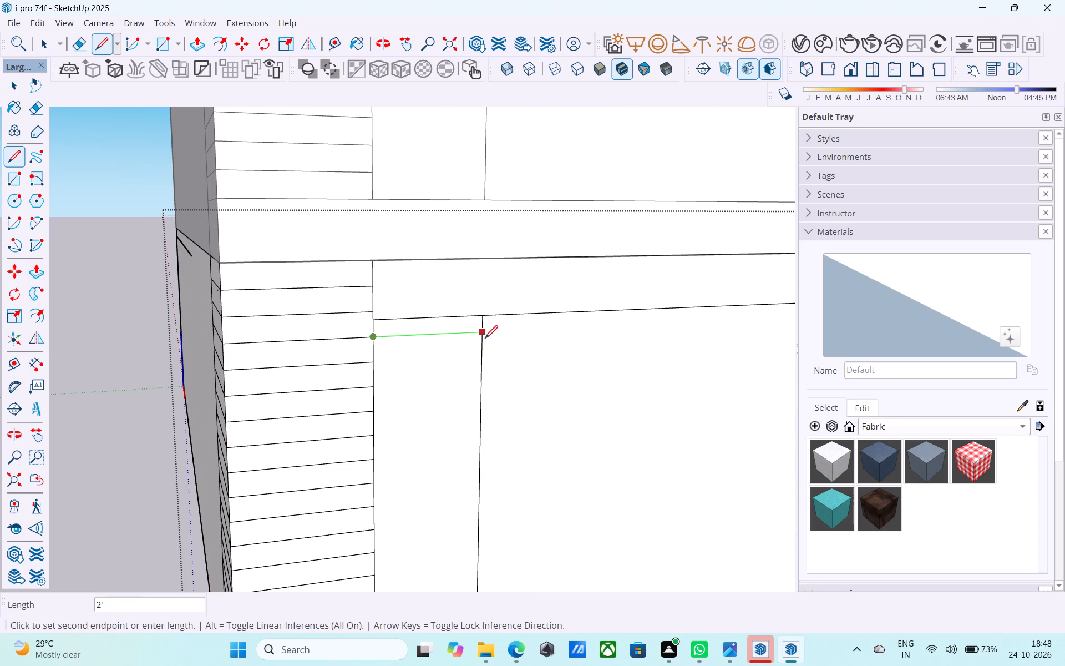
left_click(485, 340)
left_click(369, 362)
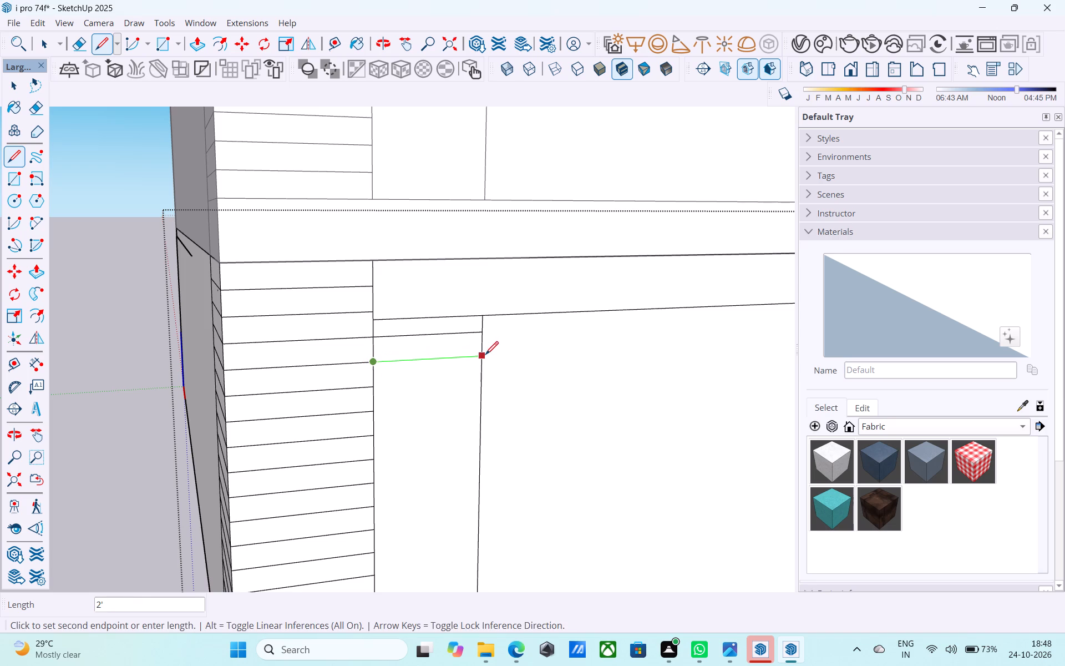
left_click(485, 356)
left_click(373, 382)
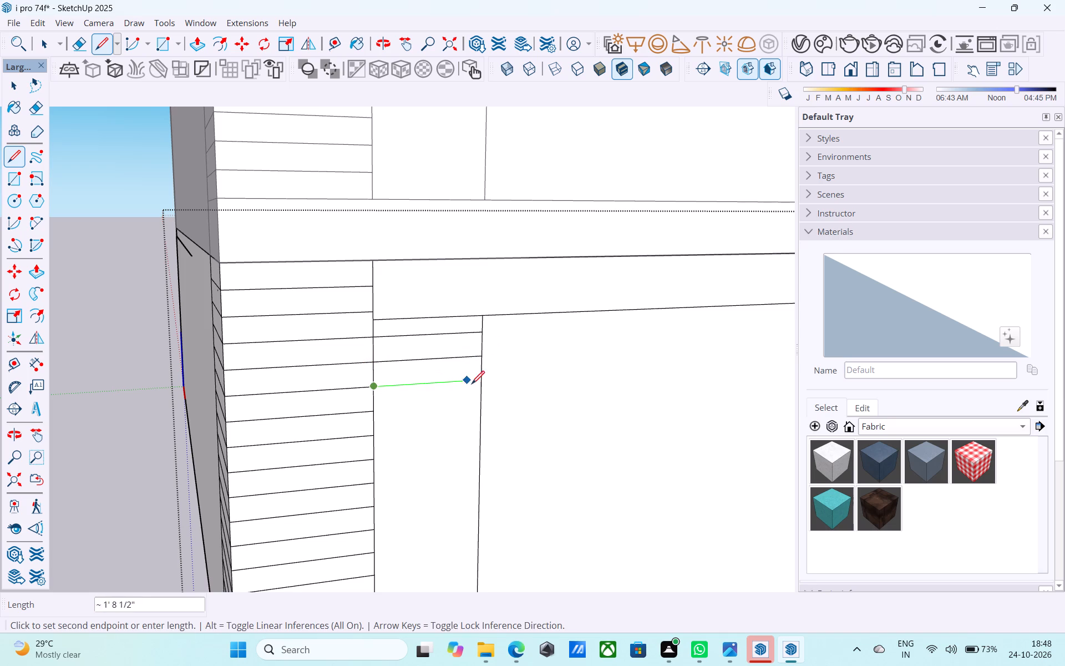
left_click(478, 386)
Continue the next five corner strip band edges down the narrow strip with horizontal 2' lines to its vertical line.
scroll(478, 386, "down", 3)
middle_click_drag(478, 386, 442, 341, "shift")
scroll(370, 369, "up", 2)
left_click(362, 357)
left_click(461, 359)
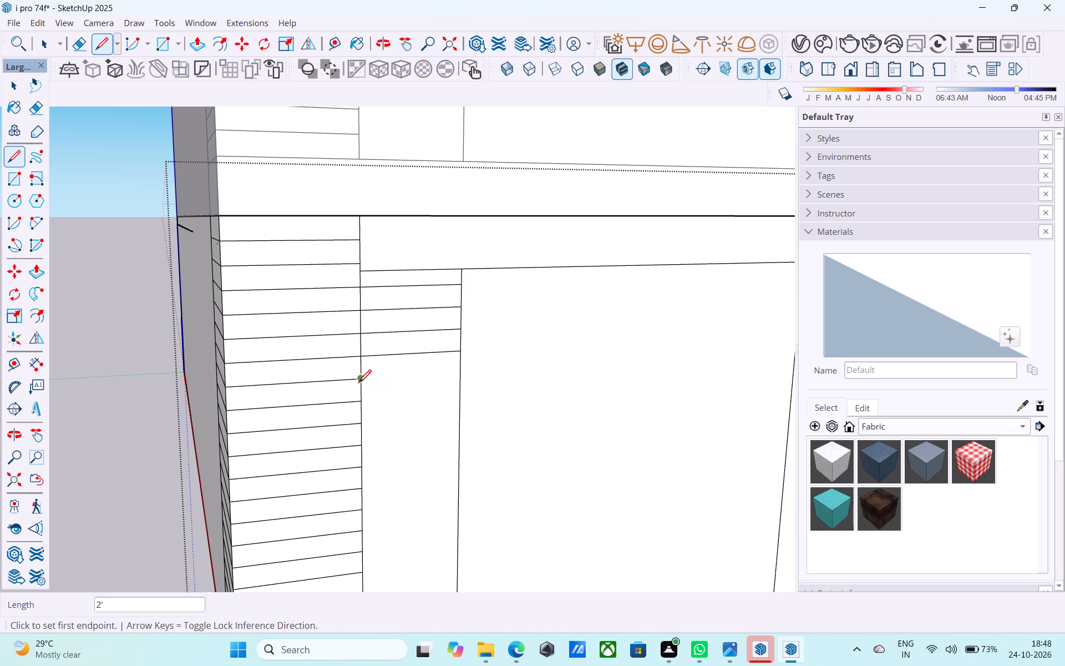
left_click(357, 382)
left_click(459, 372)
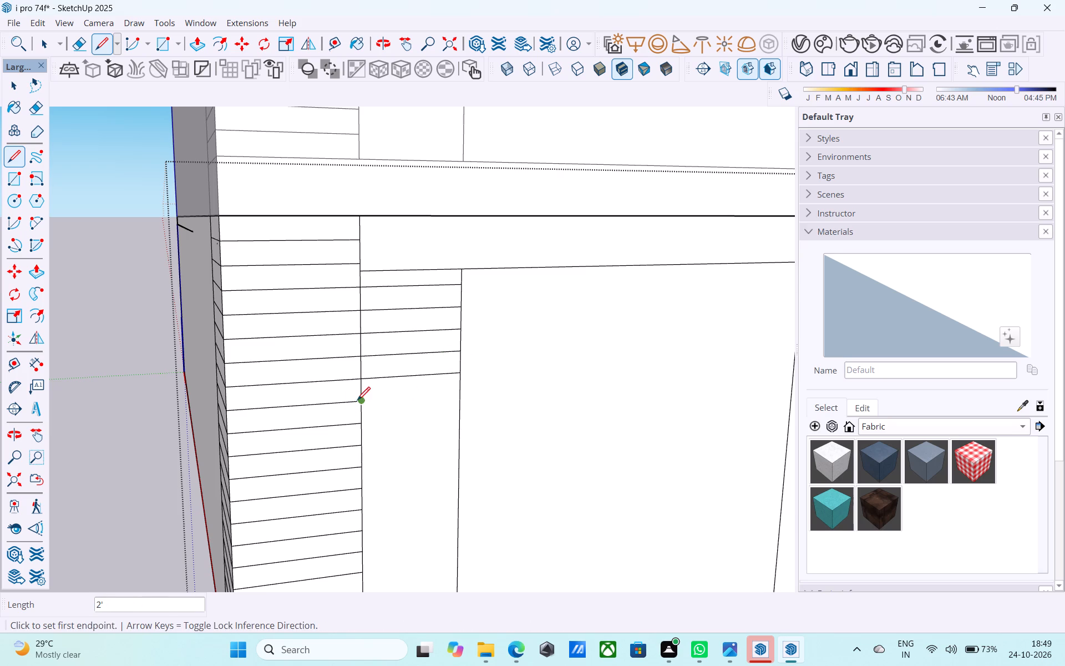
left_click(358, 401)
left_click(457, 395)
left_click(361, 422)
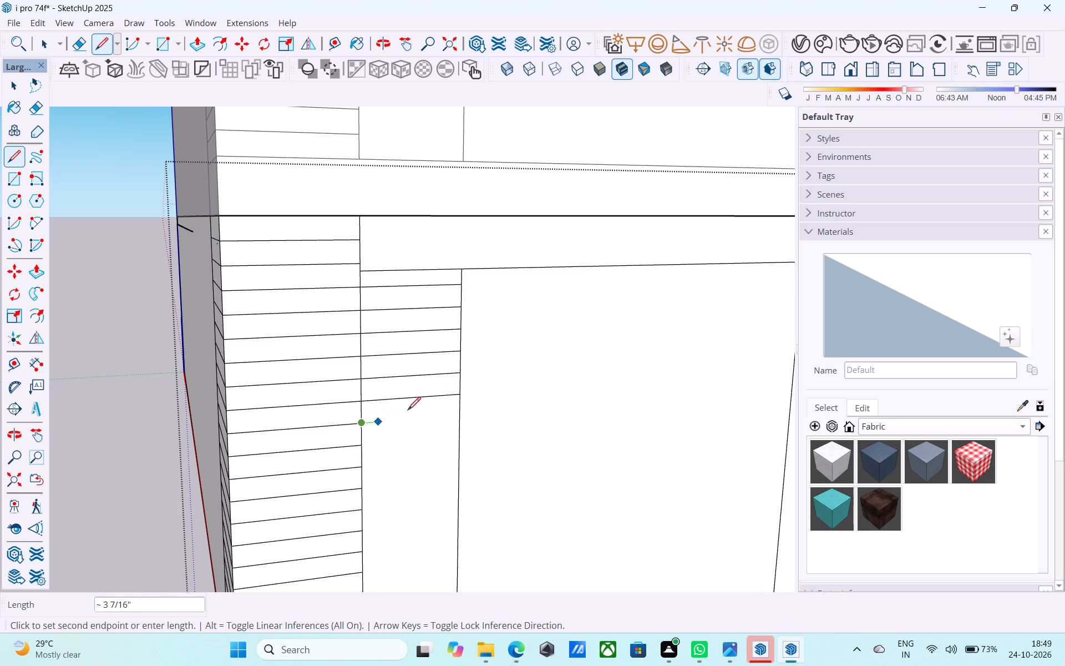
left_click(458, 420)
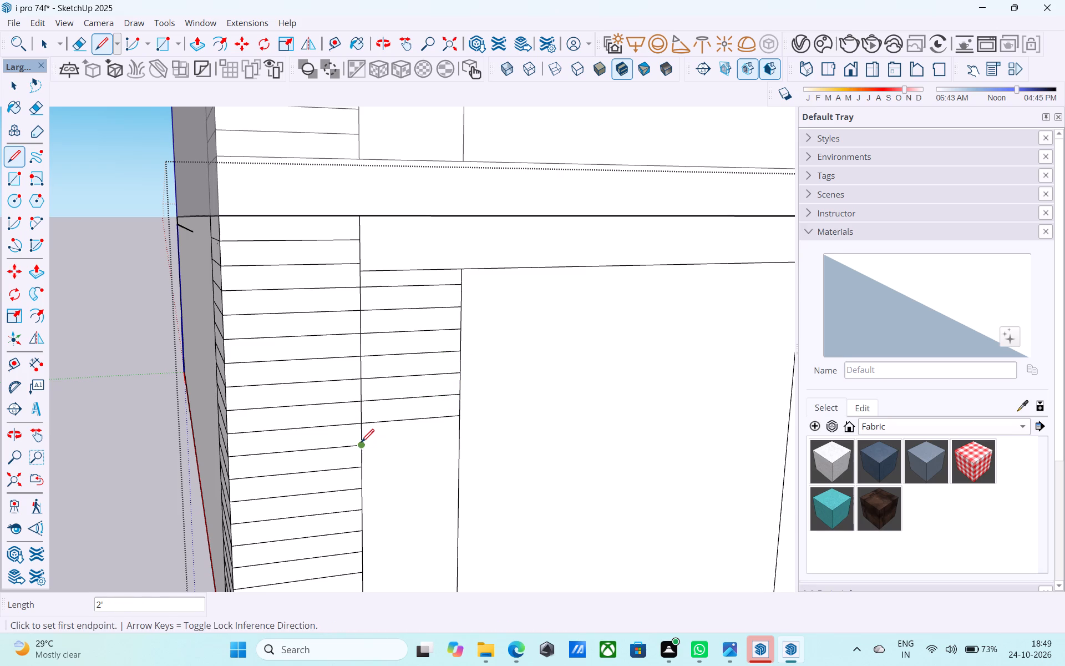
left_click(361, 443)
left_click(454, 436)
Extend five more corner strip band edges across the narrow strip with horizontal 2' lines, working downward from the last one.
scroll(418, 349, "down", 3)
scroll(418, 349, "up", 1)
scroll(418, 349, "down", 2)
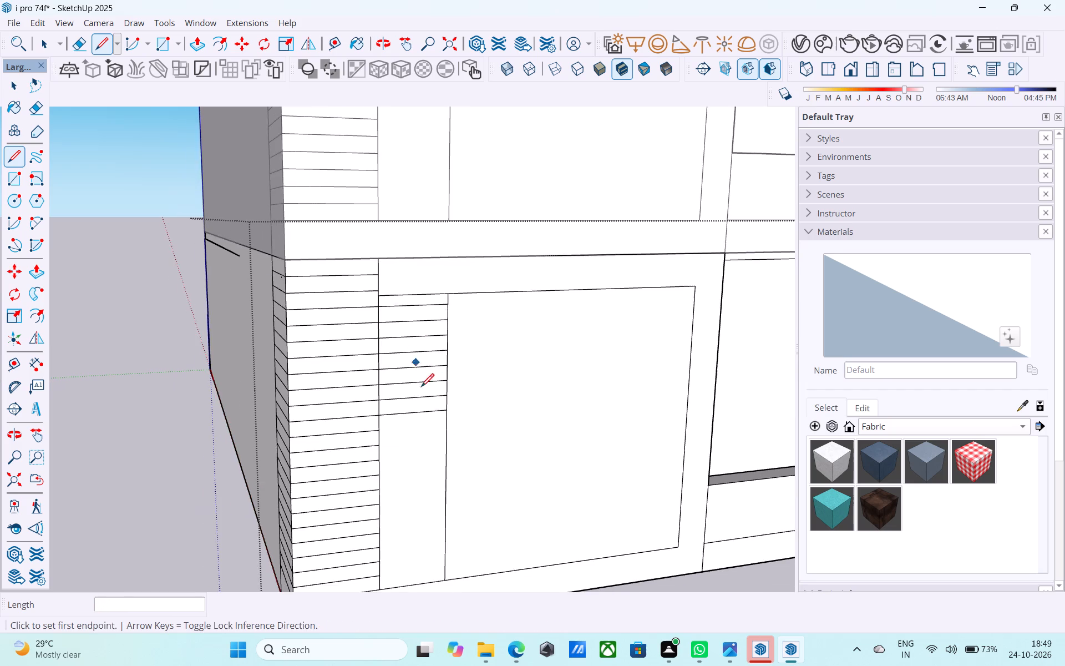
middle_click_drag(436, 334, 422, 281, "shift")
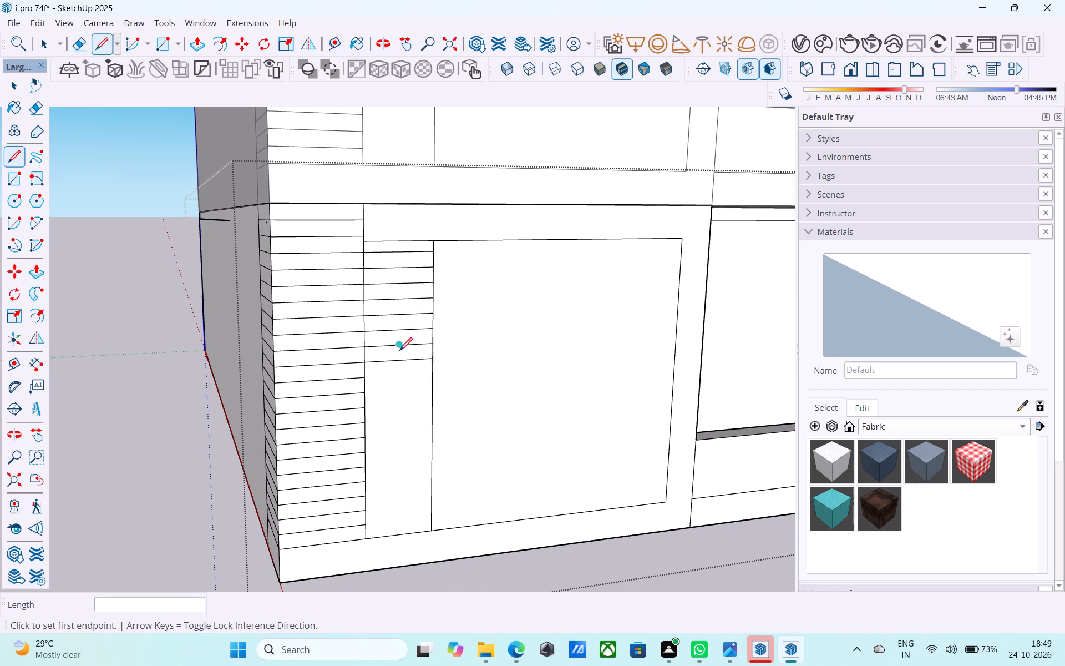
middle_click_drag(383, 356, 377, 356, "shift")
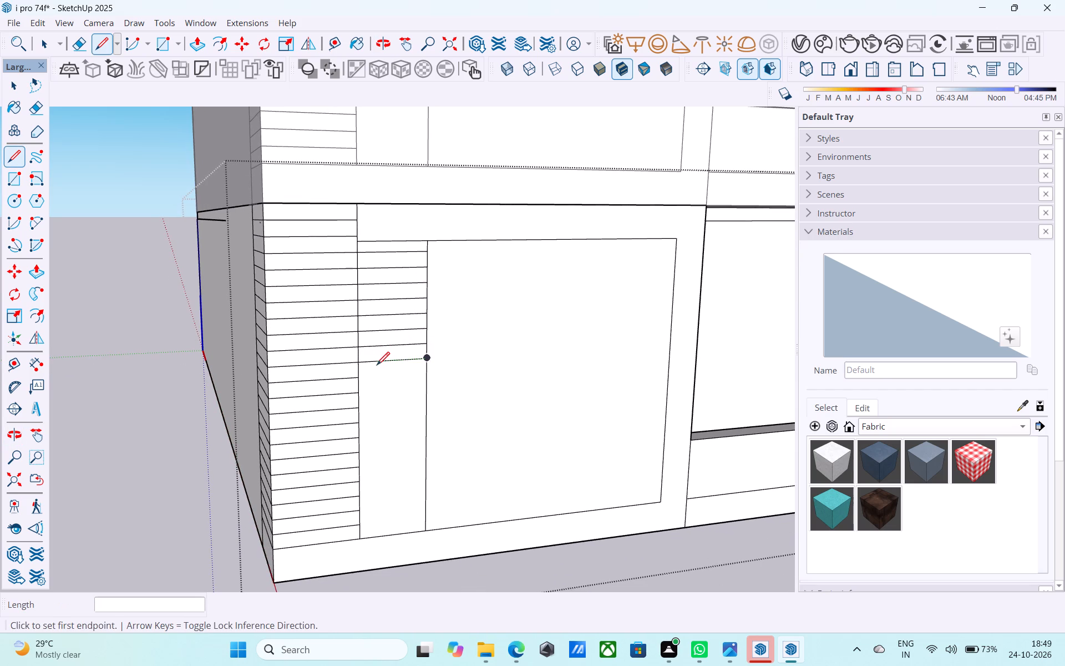
scroll(374, 359, "up", 3)
left_click(354, 383)
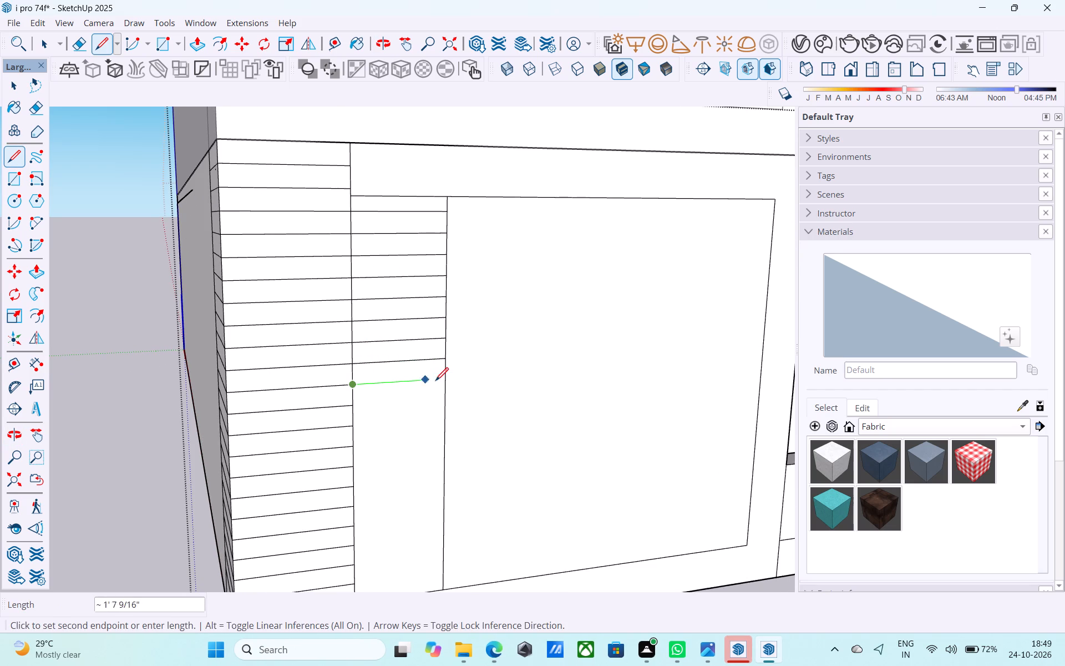
left_click(450, 379)
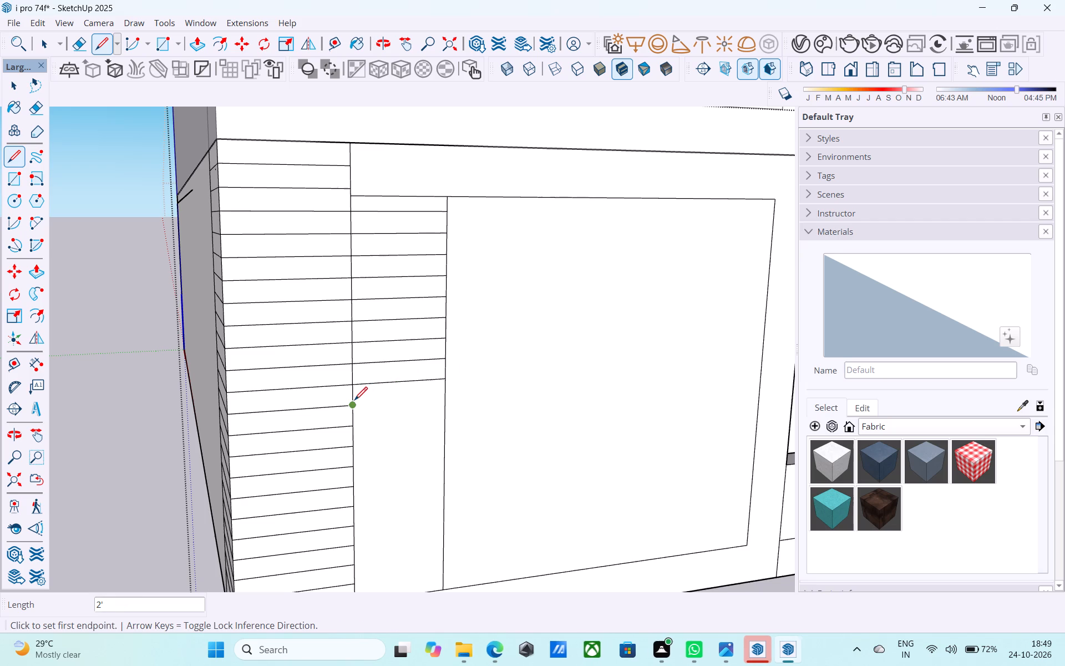
left_click(354, 401)
left_click(446, 398)
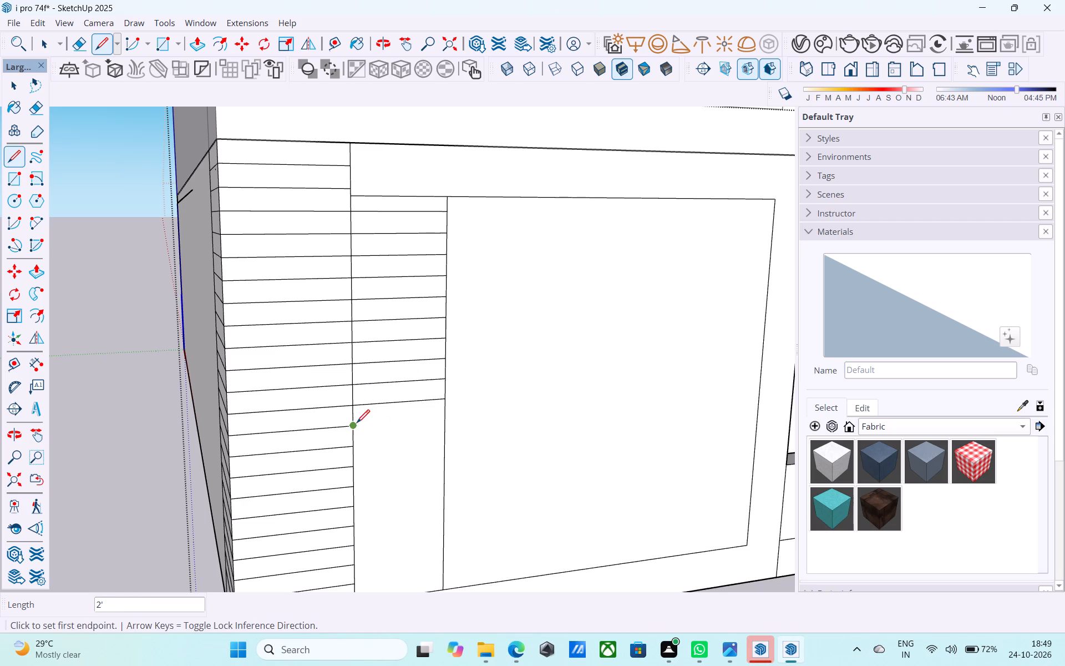
left_click(357, 424)
left_click(446, 413)
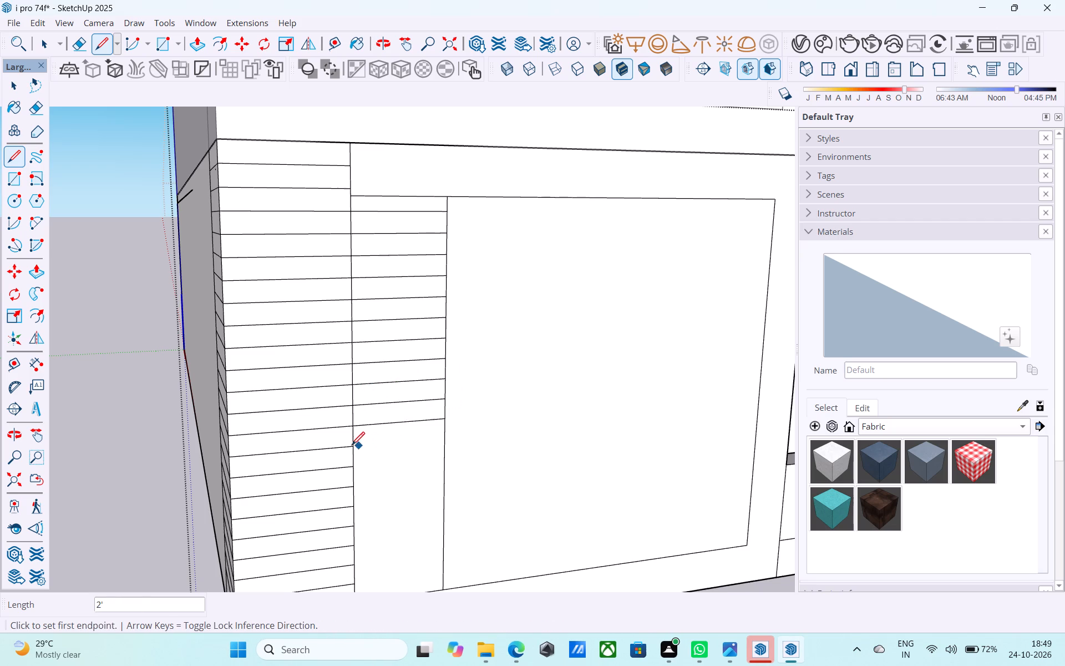
left_click(351, 446)
left_click(444, 437)
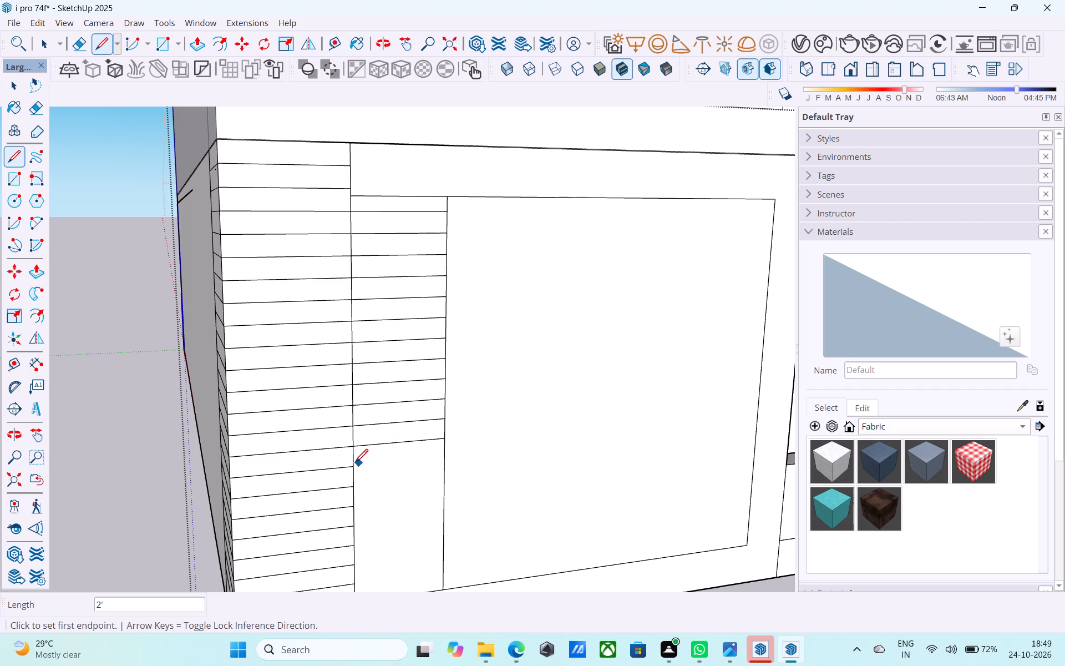
left_click(353, 463)
left_click(443, 458)
Draw the six remaining horizontal 2' lines across the narrow strip, finishing its banding down to the panel's bottom line.
middle_click_drag(420, 467, 400, 373, "shift")
scroll(341, 400, "up", 1)
left_click(336, 393)
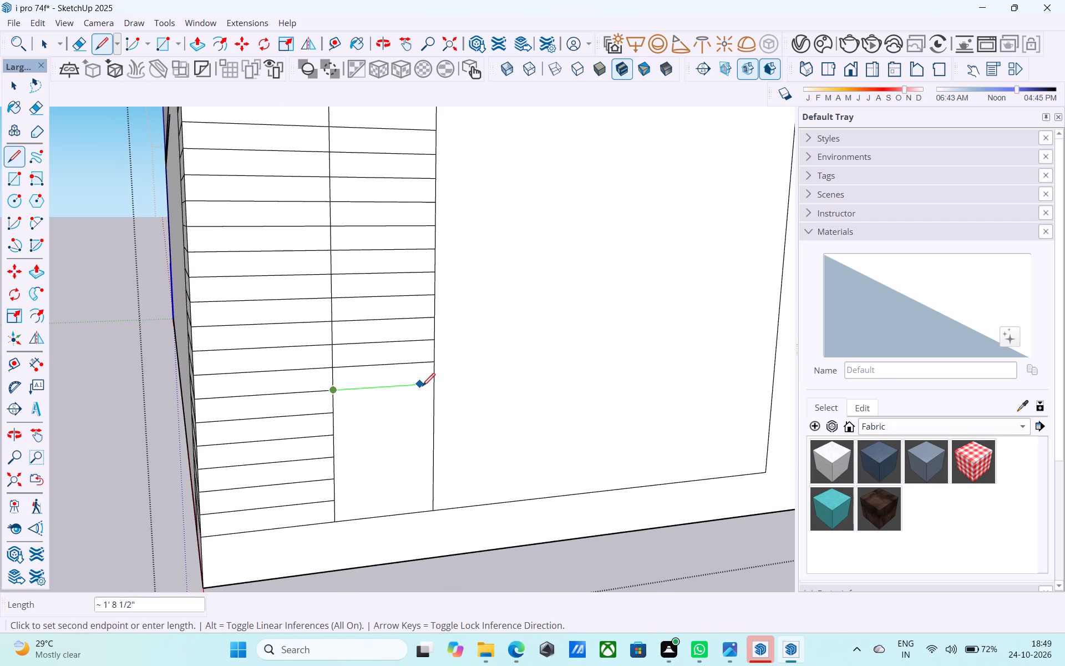
left_click(435, 388)
left_click(331, 412)
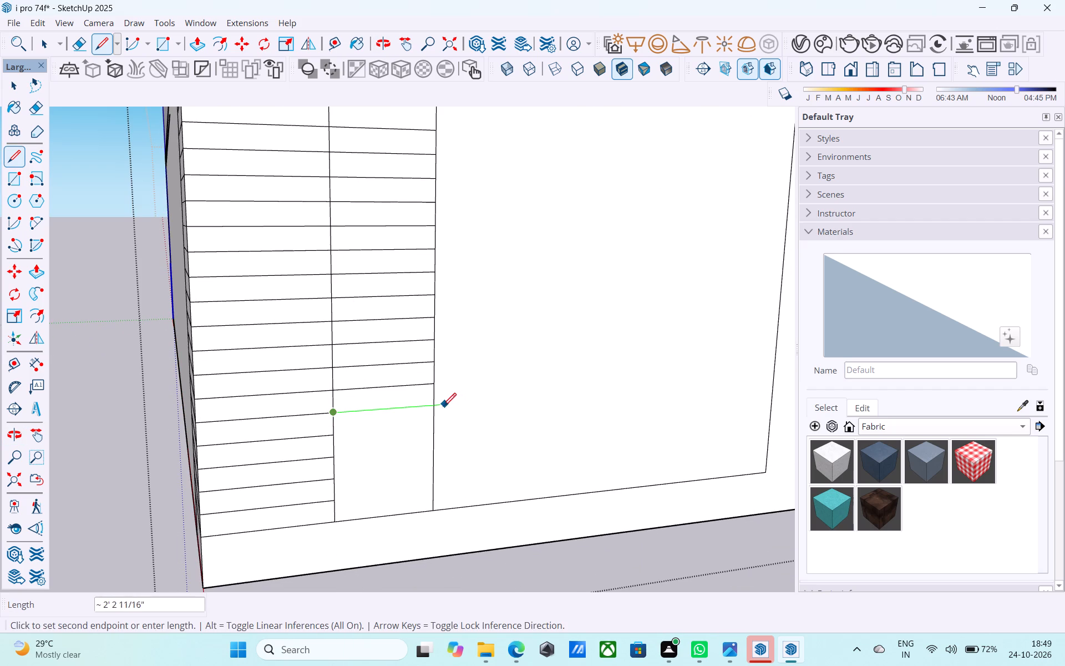
left_click(435, 405)
left_click(336, 436)
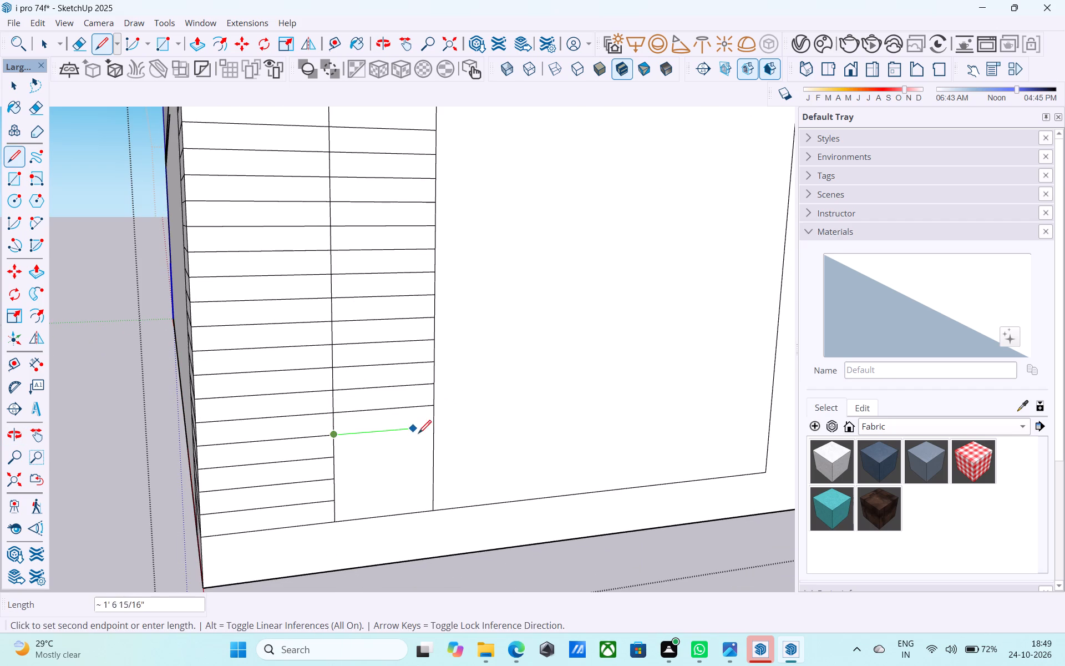
left_click(429, 431)
left_click(331, 456)
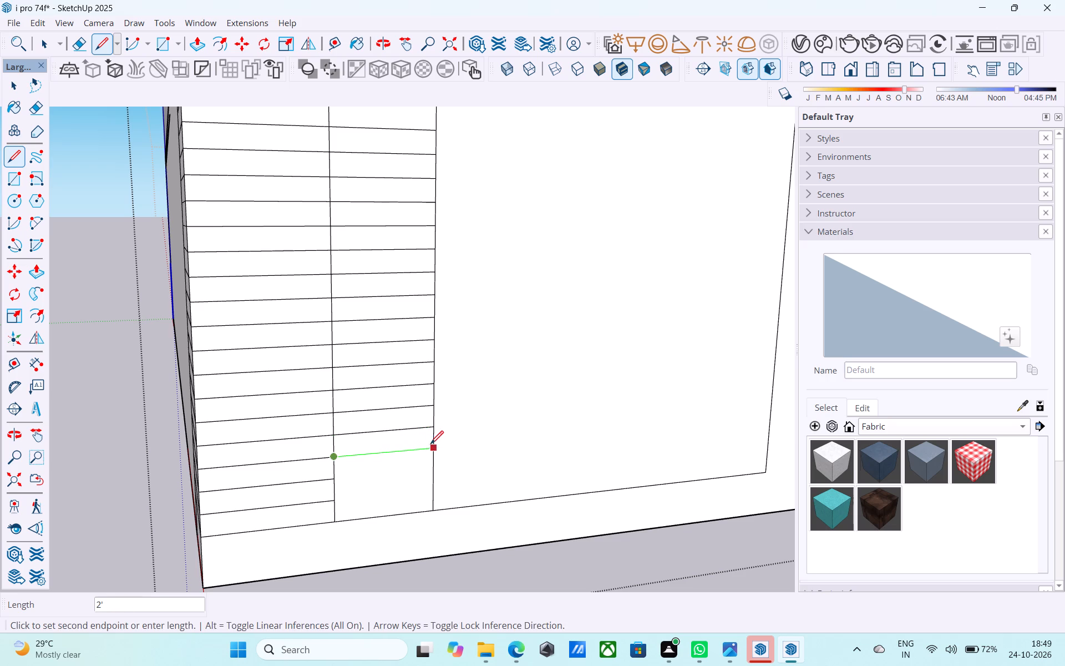
left_click(432, 445)
left_click(335, 479)
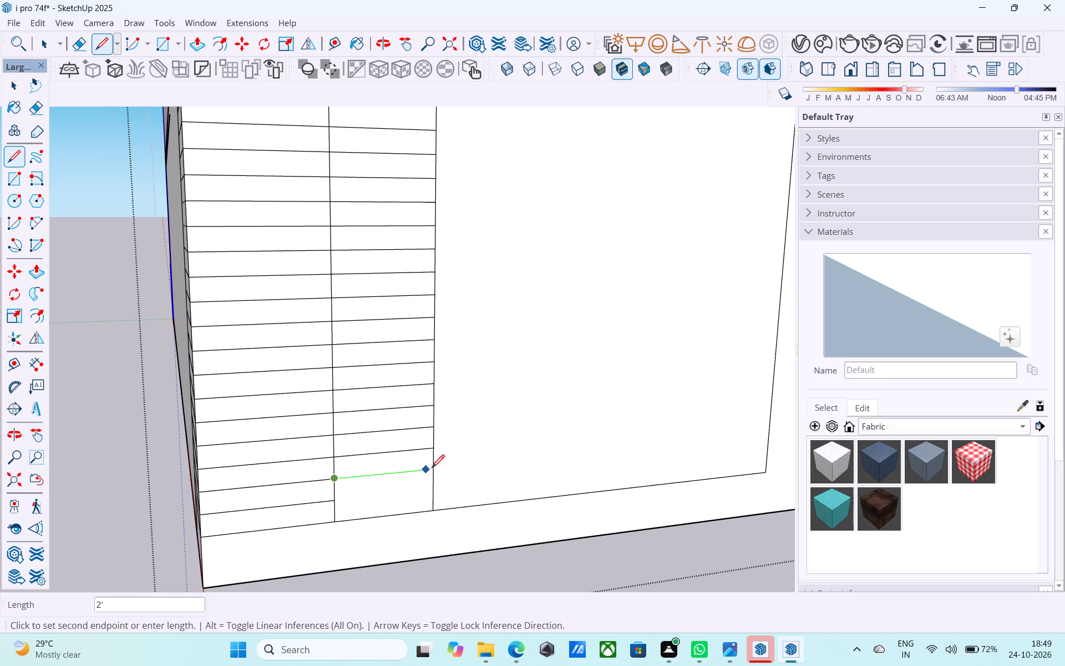
left_click(435, 469)
left_click(332, 499)
left_click(435, 485)
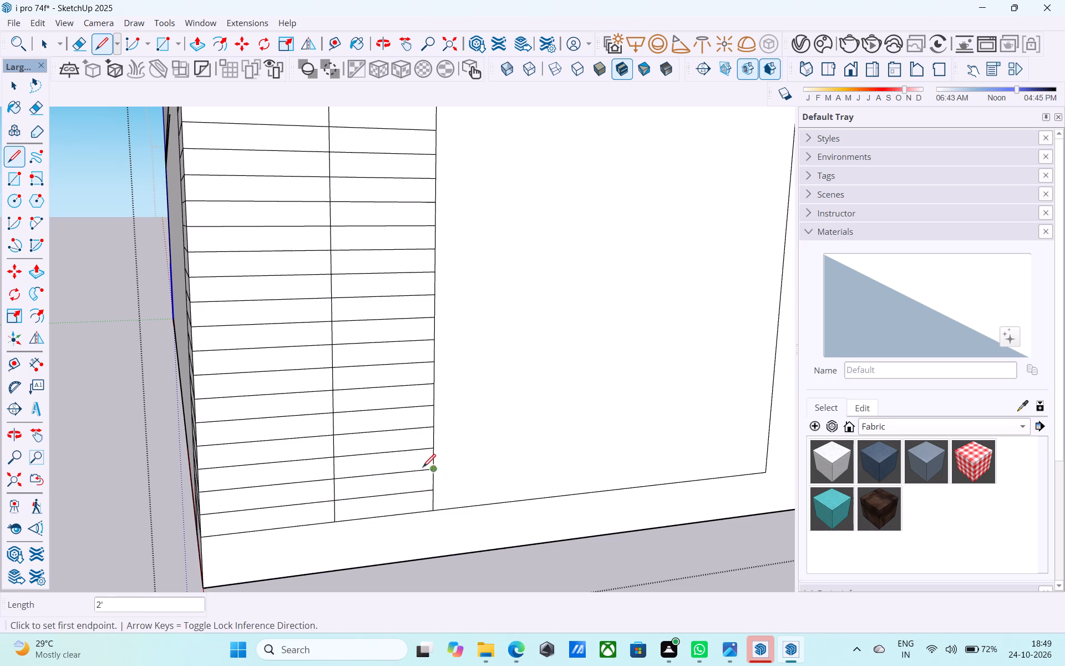
Push/Pull the lowest front band of the corner strip outward 3" and repeat the same distance on the band above.
scroll(420, 466, "down", 6)
middle_click_drag(418, 466, 413, 553, "shift")
middle_click_drag(378, 496, 384, 470)
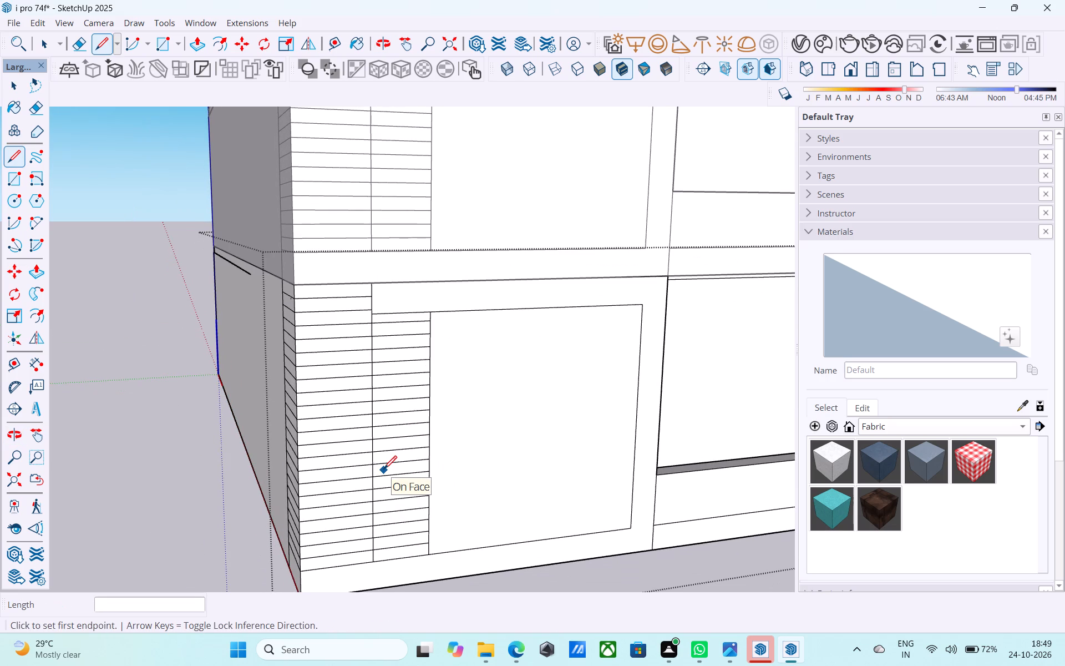
middle_click_drag(384, 470, 381, 436)
scroll(382, 436, "up", 1)
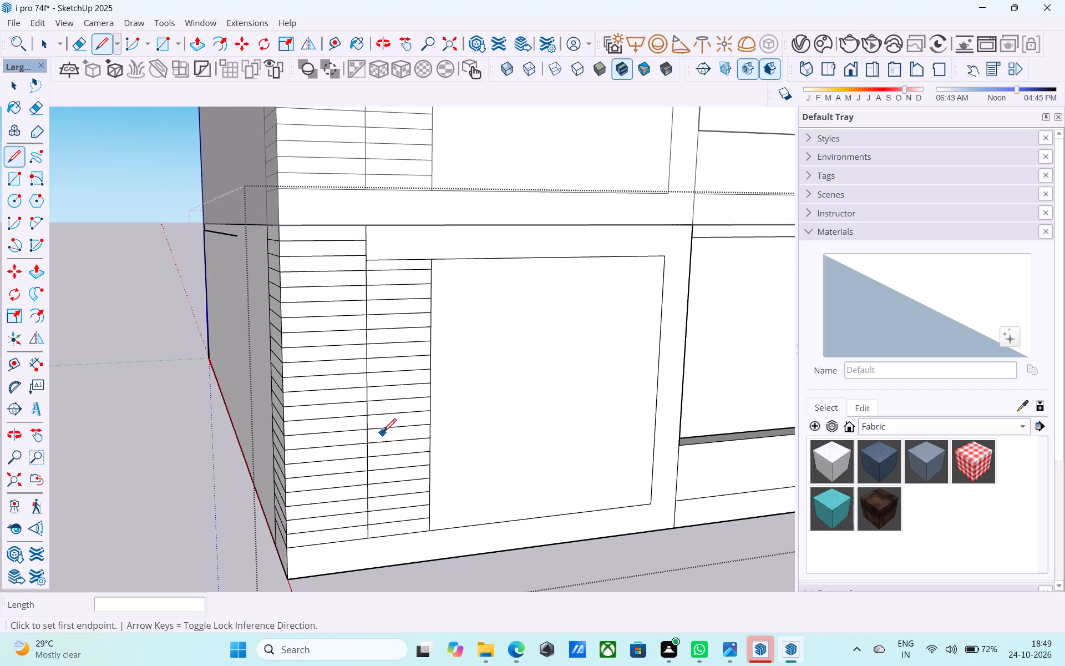
scroll(383, 433, "up", 4)
scroll(383, 433, "down", 6)
middle_click_drag(383, 433, 388, 389, "shift")
scroll(361, 468, "up", 6)
key("space")
left_click(347, 481)
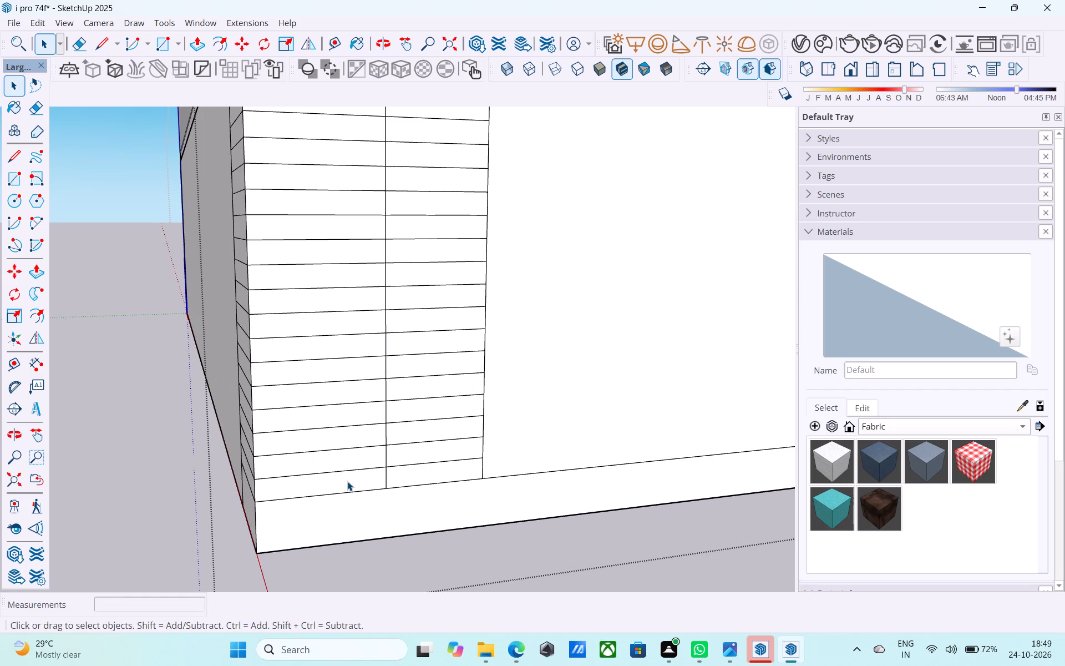
key("p")
left_click(347, 481)
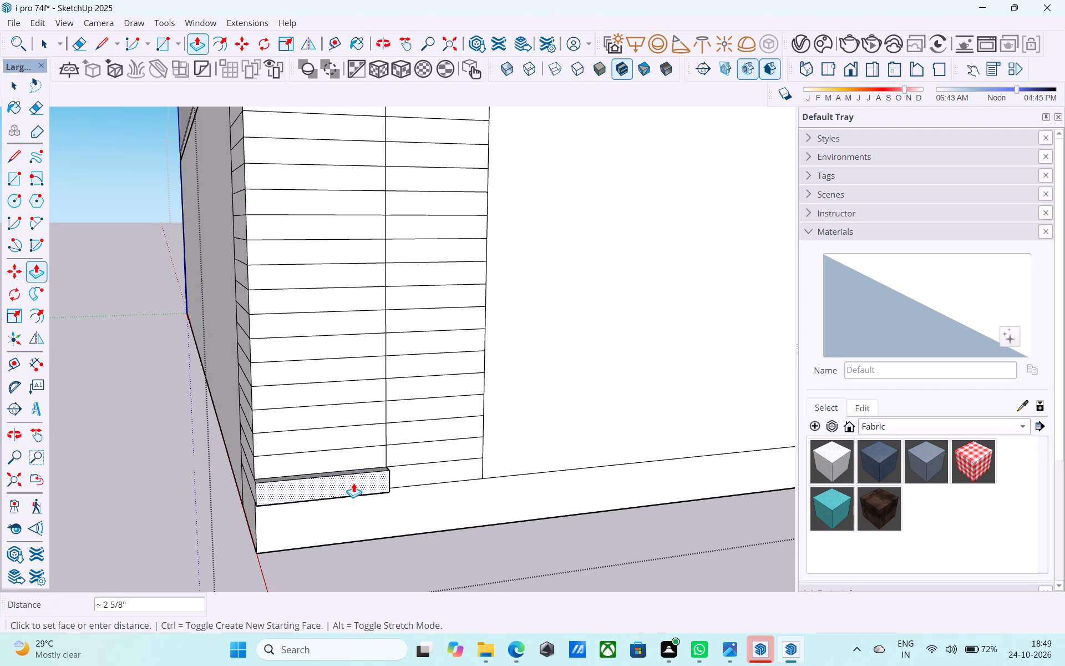
type("3\"")
key("Return")
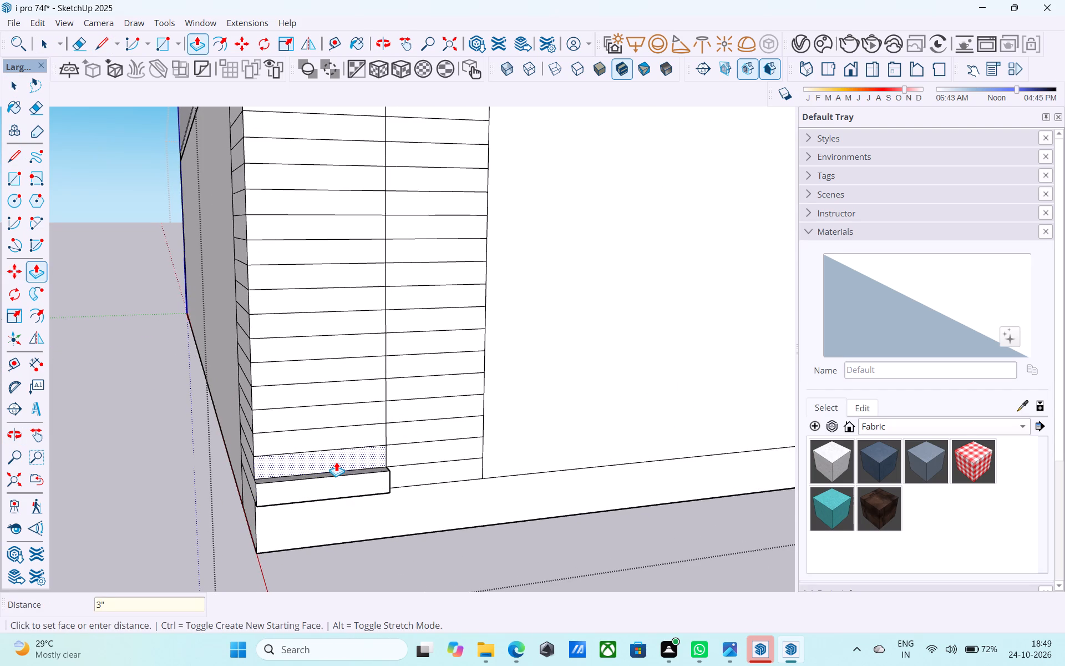
double_click(336, 462)
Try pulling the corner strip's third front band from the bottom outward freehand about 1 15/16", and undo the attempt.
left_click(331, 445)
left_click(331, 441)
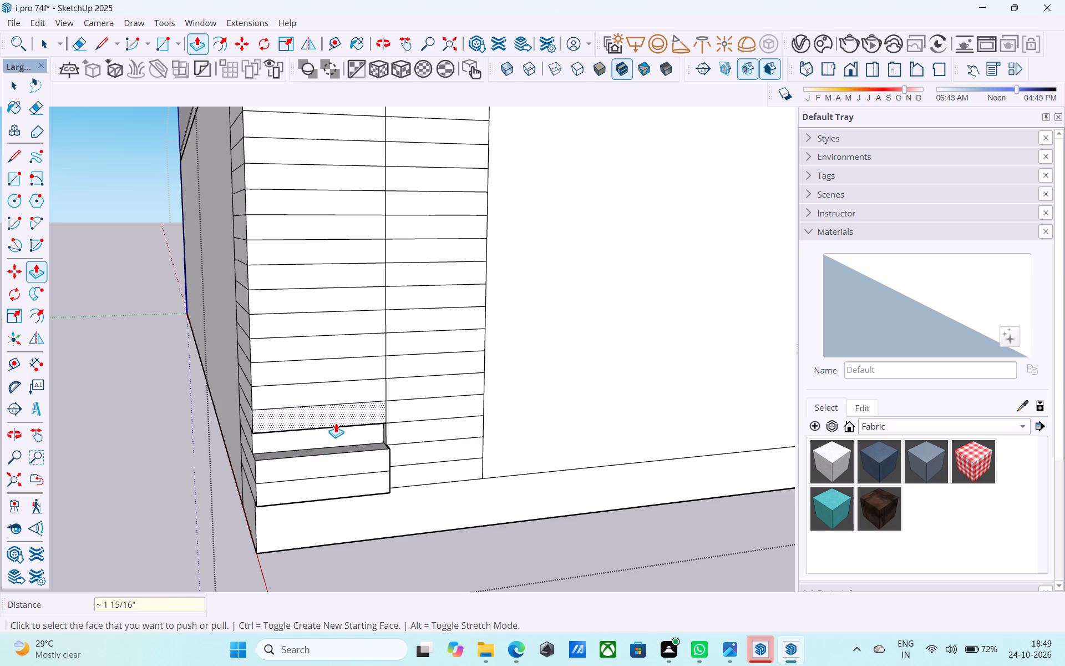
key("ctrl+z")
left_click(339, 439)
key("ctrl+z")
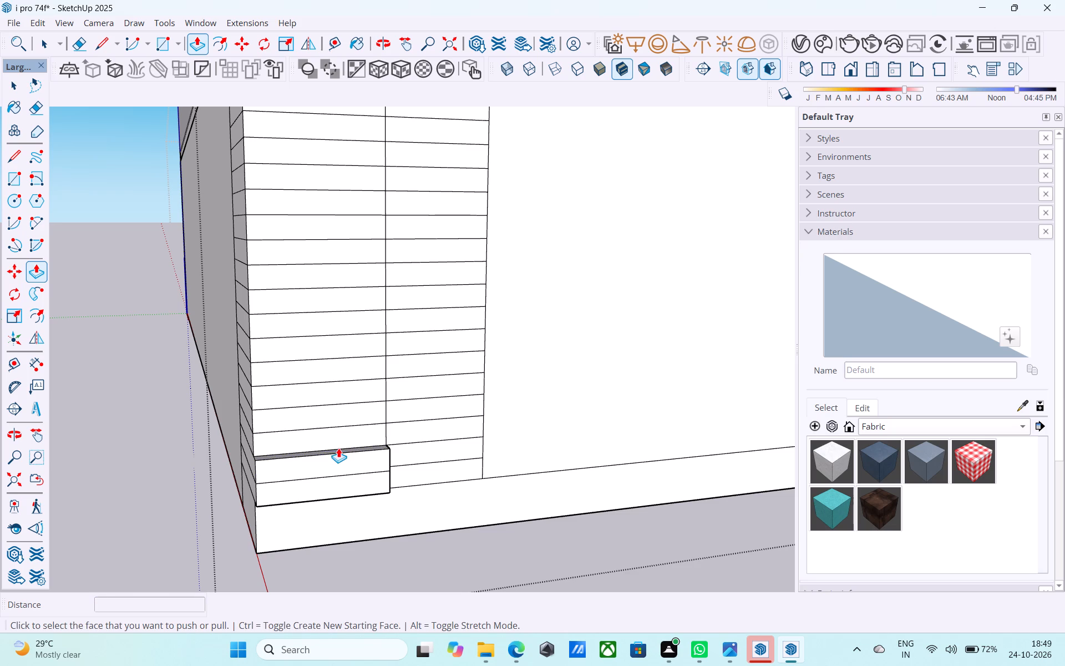
Push/Pull the corner strip's third through eleventh front bands from the bottom outward 3", matching the two bands below.
left_click(333, 437)
left_click(336, 453)
double_click(333, 412)
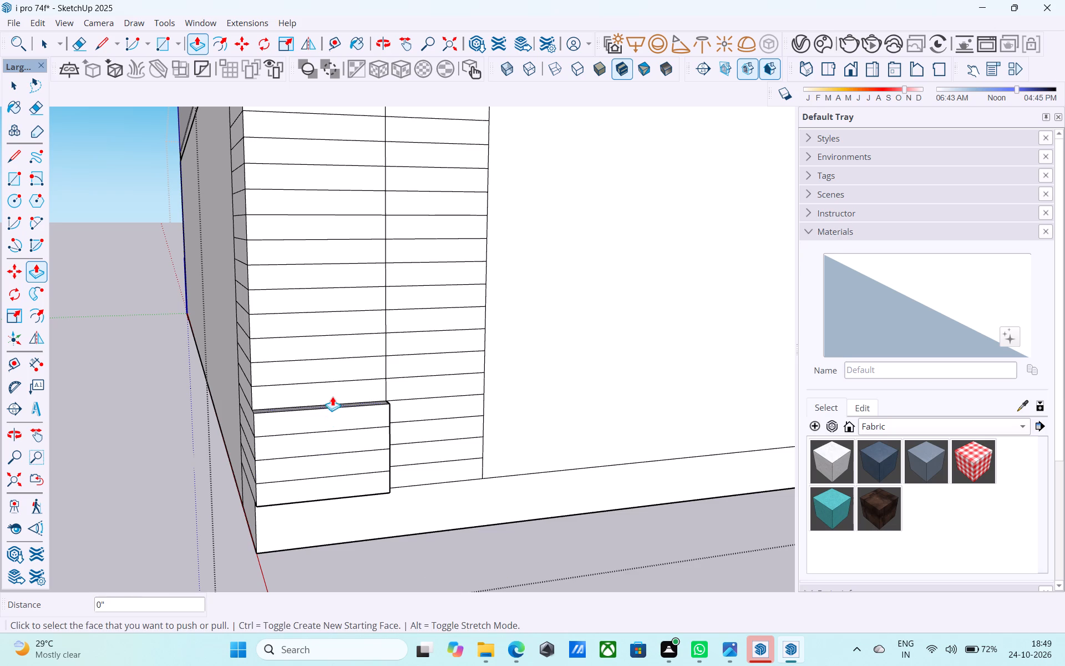
double_click(332, 394)
double_click(330, 369)
double_click(327, 346)
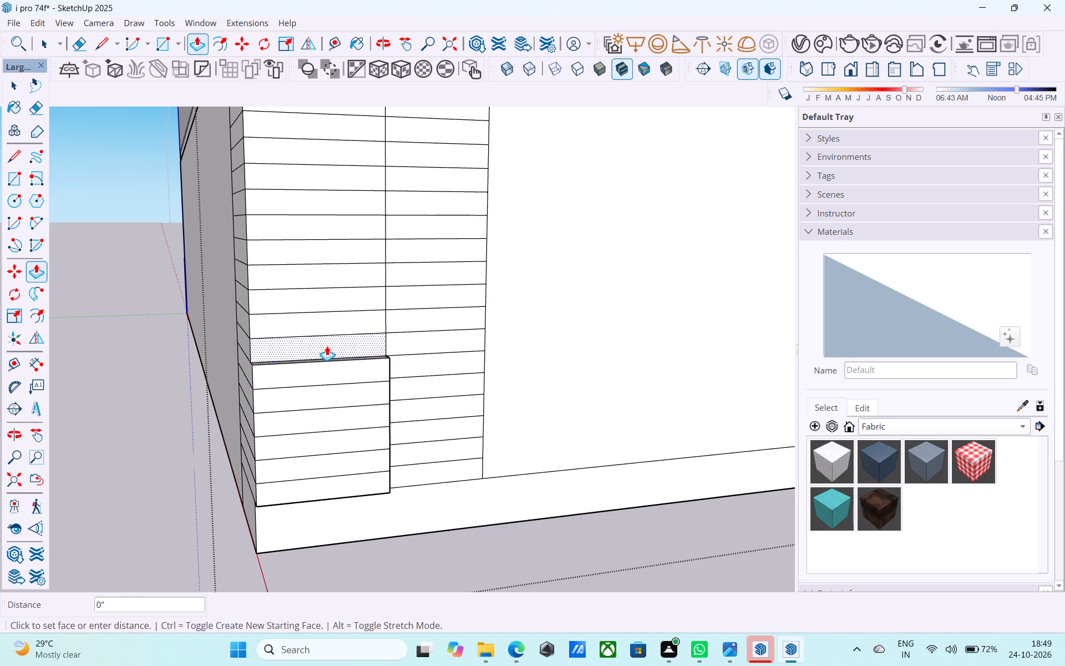
double_click(320, 326)
double_click(318, 302)
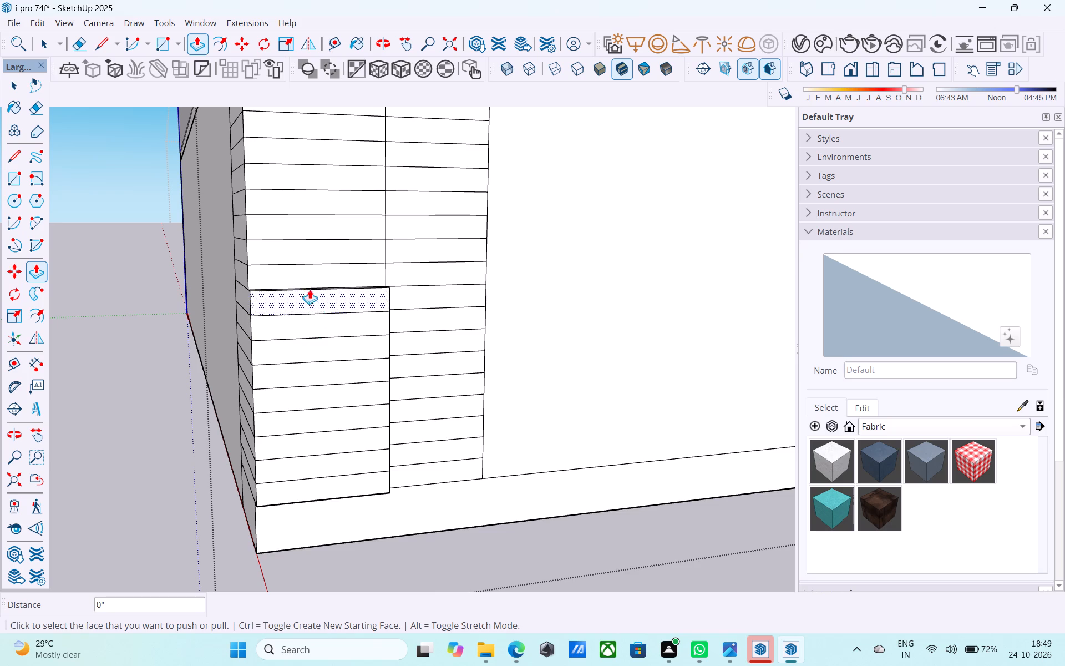
double_click(305, 269)
double_click(311, 241)
Repeat the 3" outward pull on the next five front bands of the corner strip, working upward.
scroll(308, 222, "down", 3)
middle_click_drag(307, 222, 303, 320, "shift")
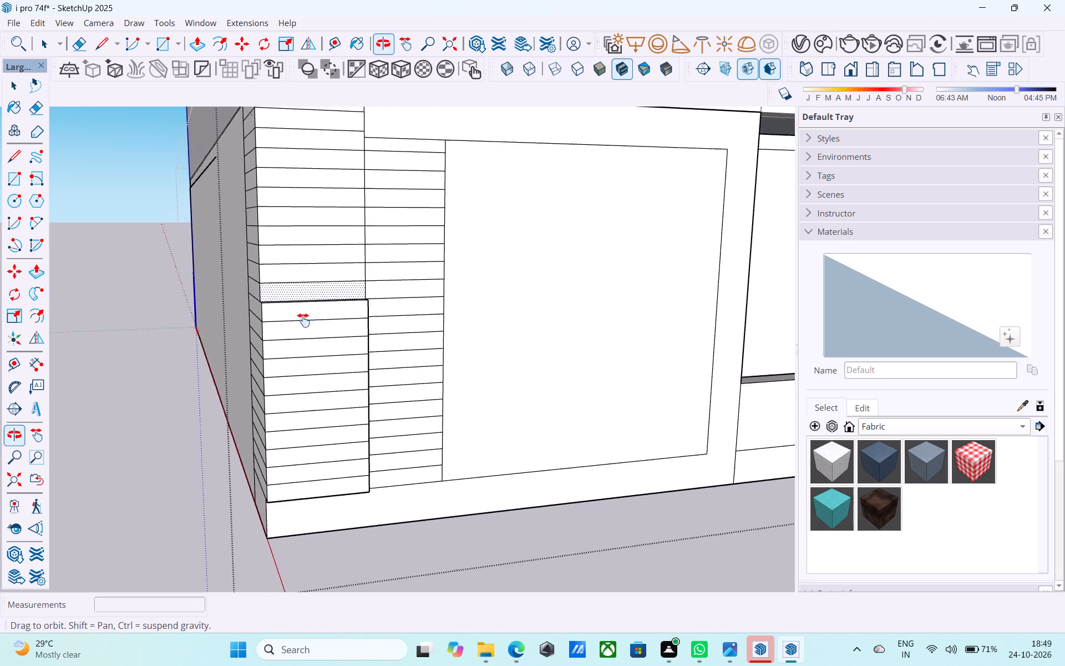
middle_click_drag(303, 320, 356, 368, "shift")
middle_click_drag(324, 316, 340, 360)
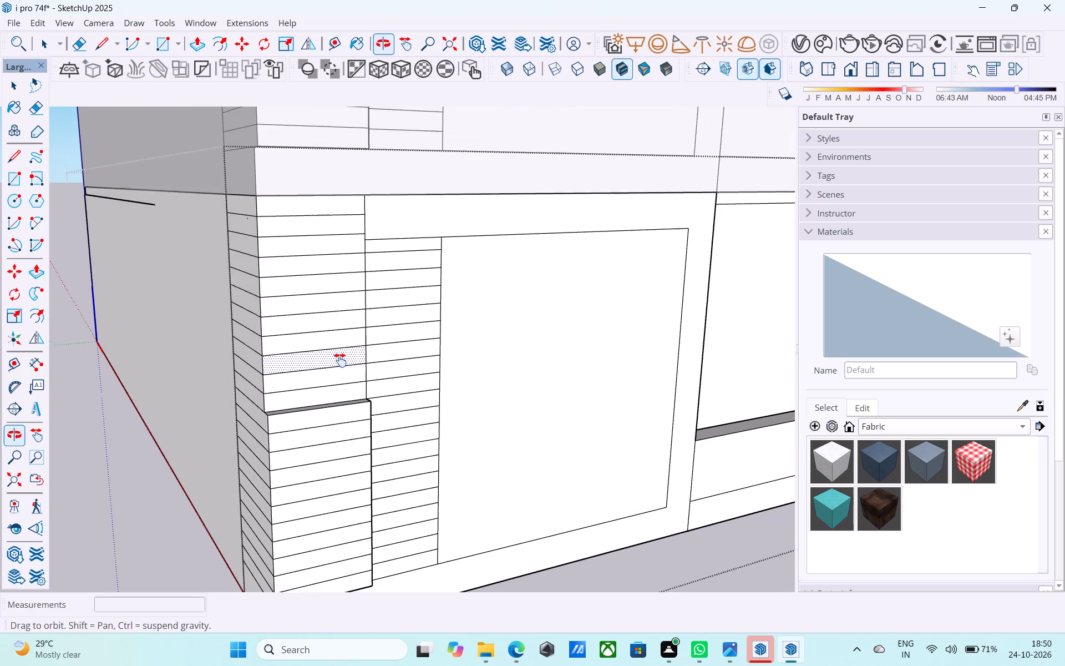
middle_click_drag(340, 360, 402, 361)
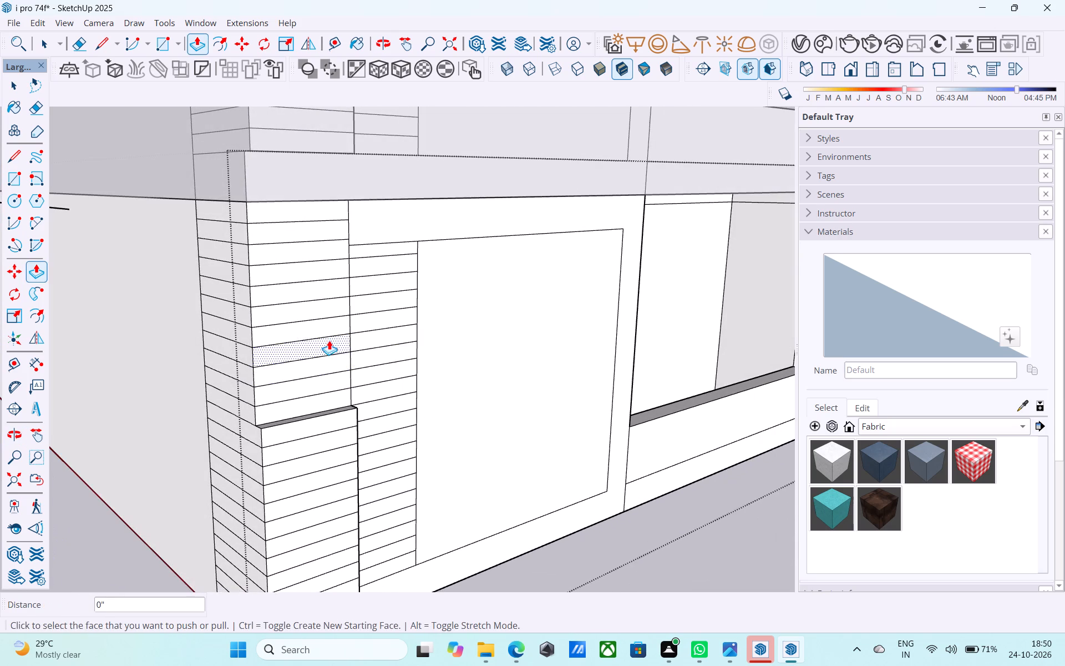
middle_click_drag(328, 340, 376, 373, "shift")
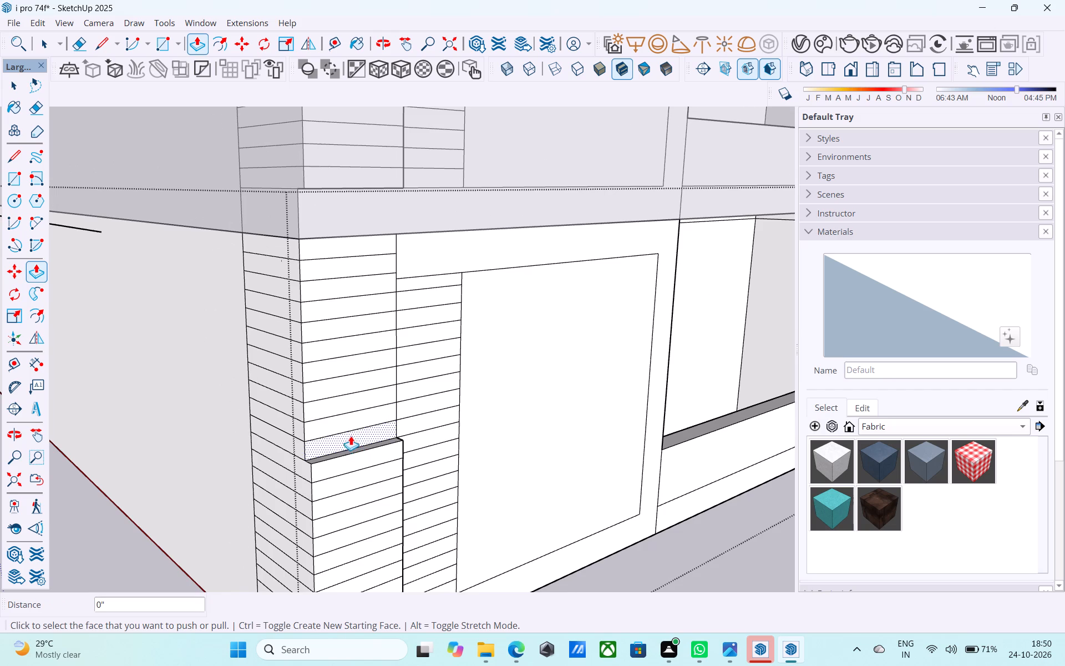
double_click(351, 435)
double_click(348, 418)
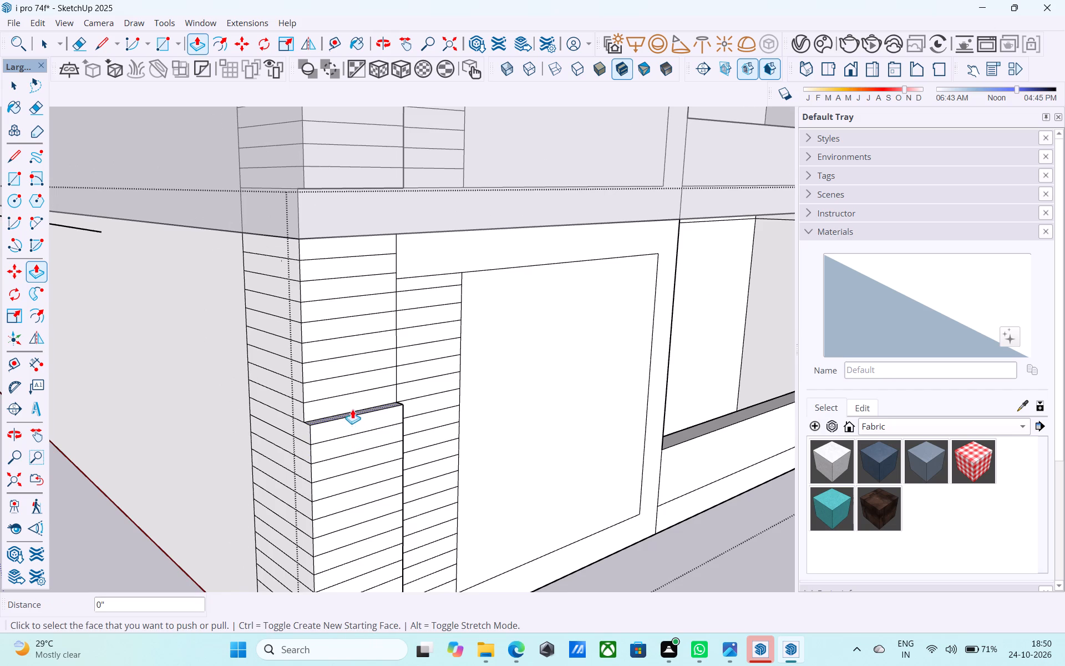
double_click(351, 402)
double_click(344, 382)
double_click(344, 370)
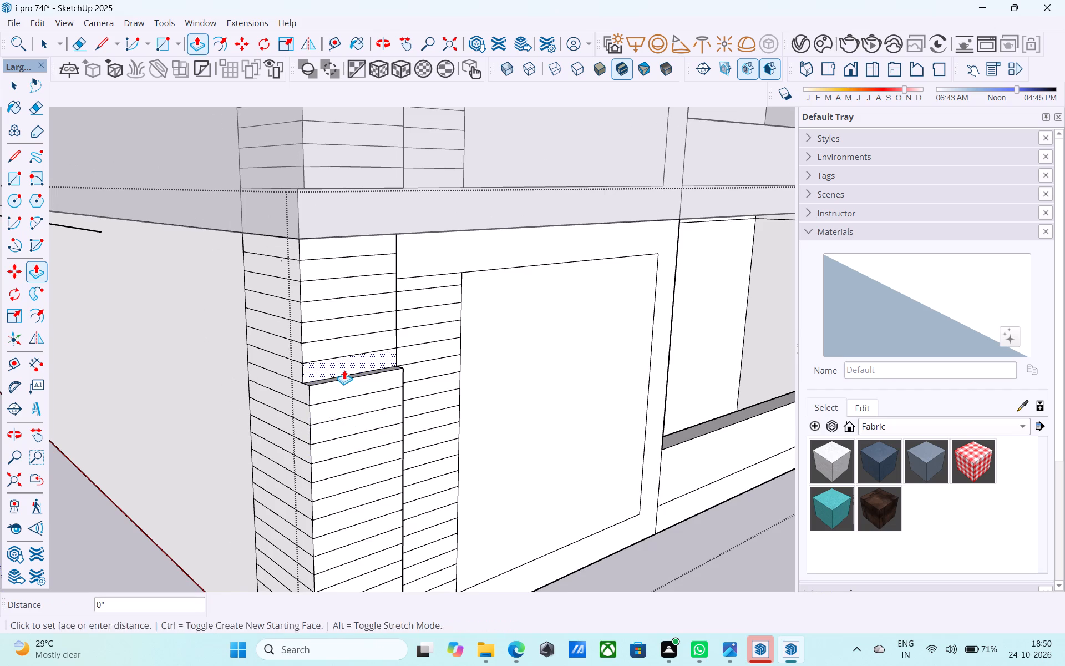
Pull the six remaining front bands of the corner strip outward 3", finishing at the storey's top edge.
middle_click_drag(344, 369, 348, 456, "shift")
double_click(346, 436)
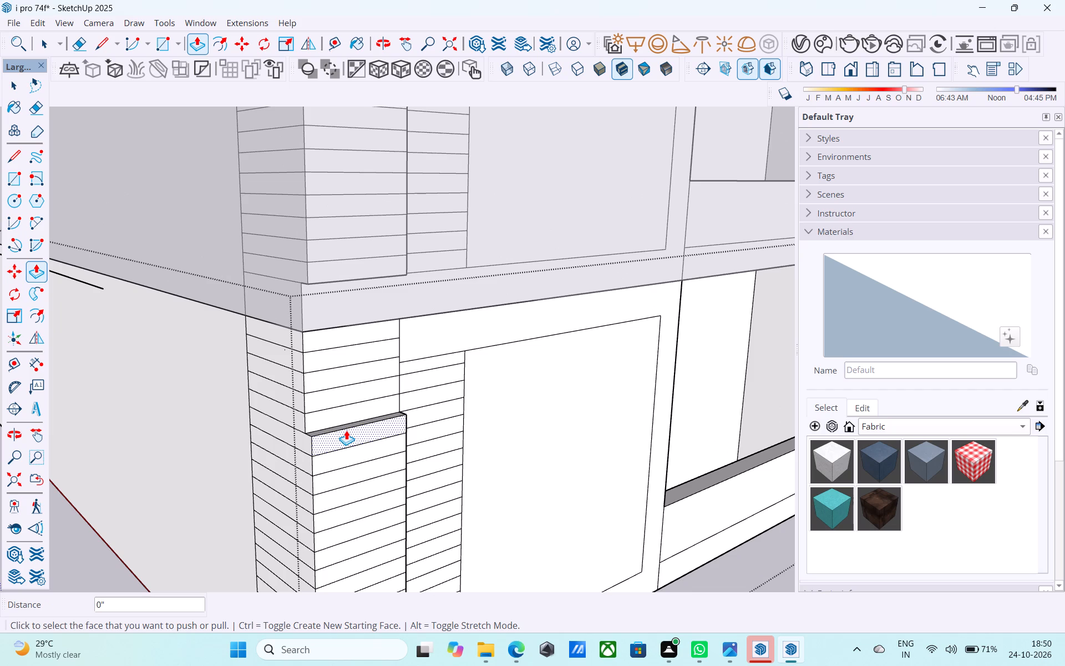
double_click(348, 413)
double_click(348, 395)
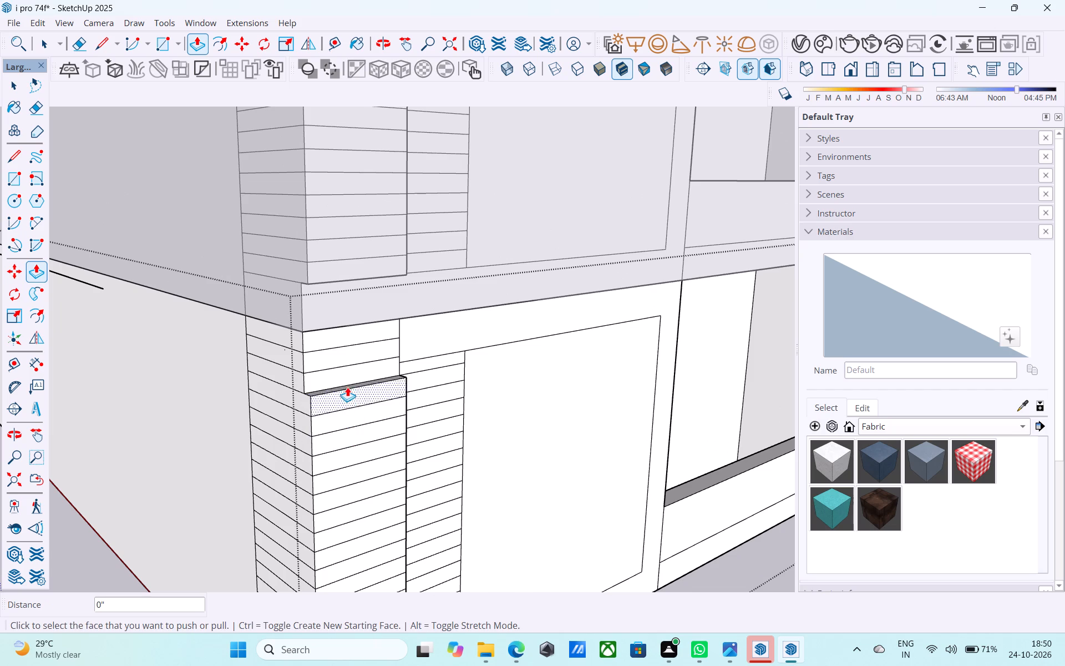
double_click(348, 374)
double_click(350, 361)
double_click(351, 339)
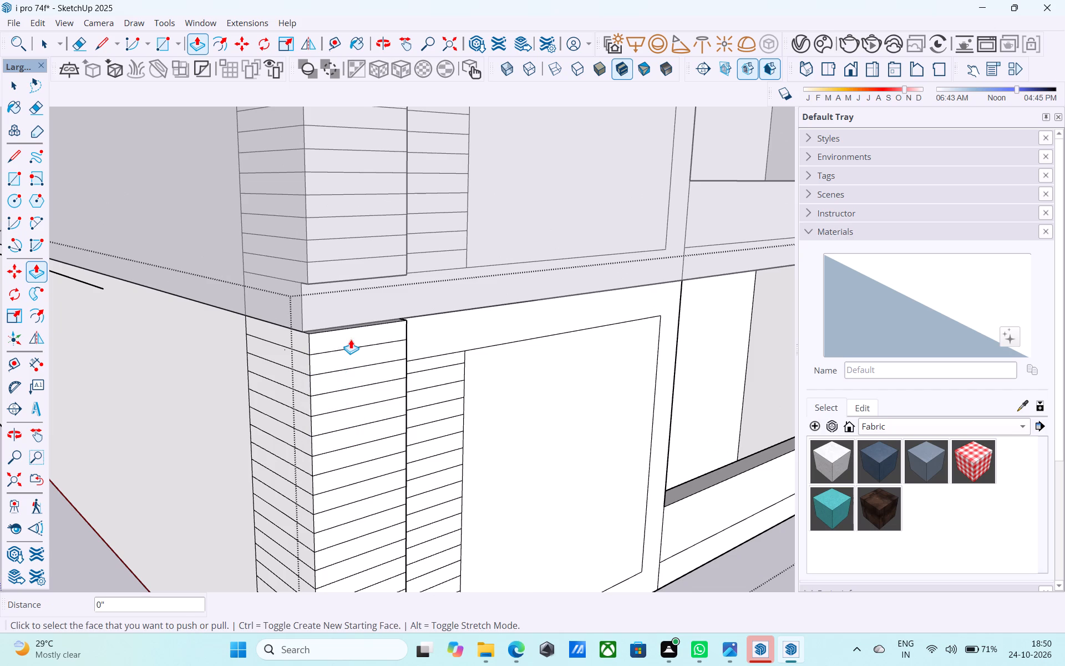
Repeat the 3" outward pull on the top six bands of the corner strip's side face, working downward.
double_click(303, 342)
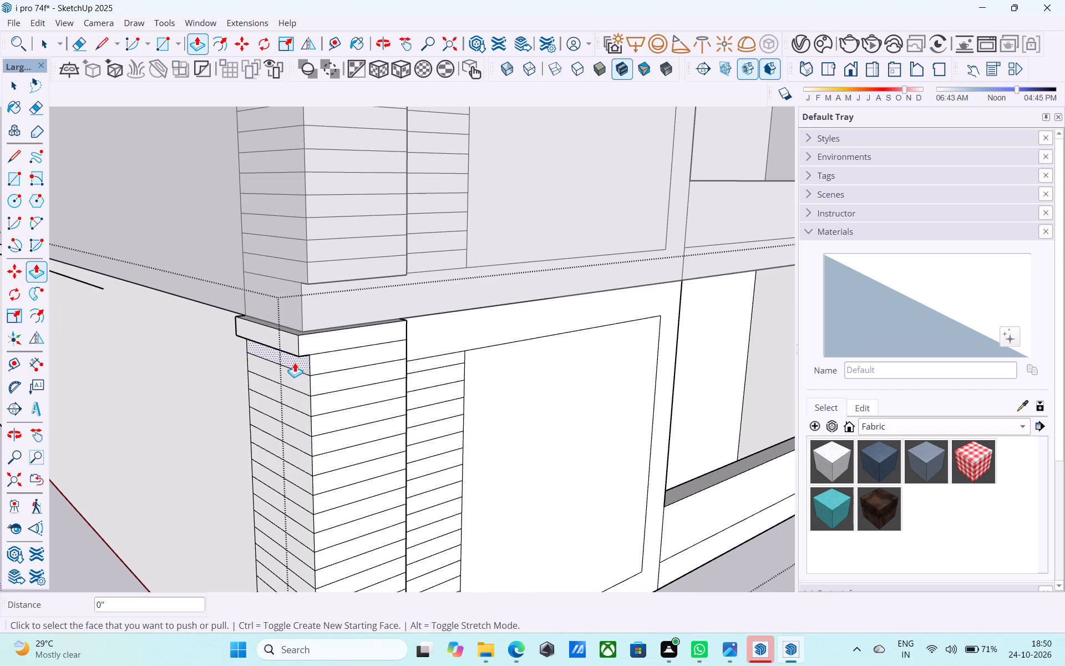
double_click(295, 362)
double_click(290, 380)
double_click(285, 398)
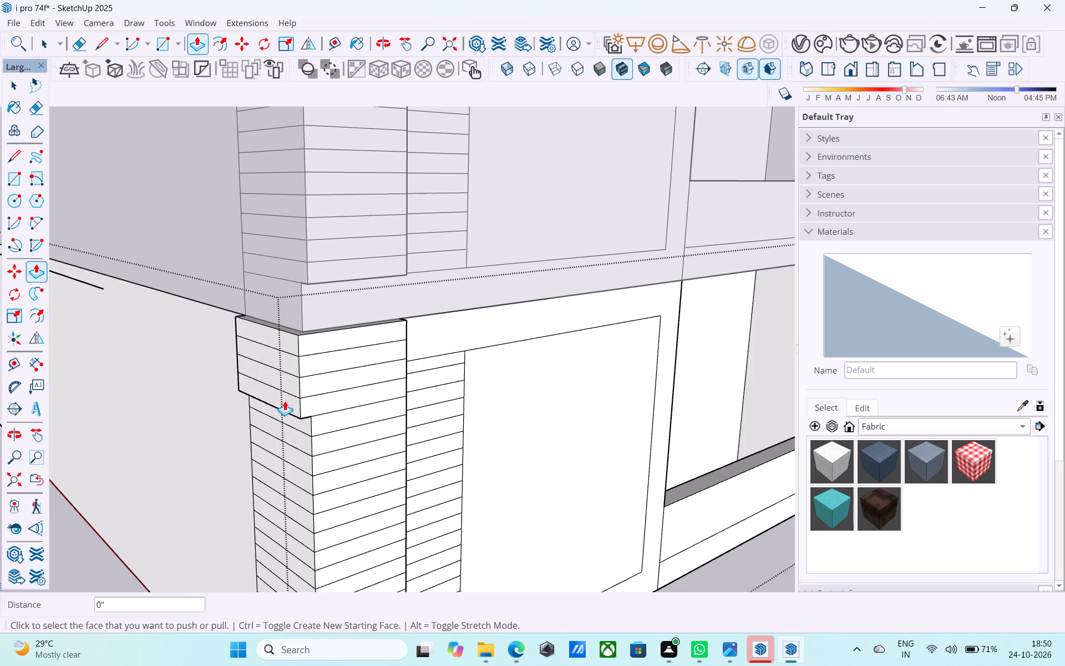
double_click(285, 415)
double_click(286, 437)
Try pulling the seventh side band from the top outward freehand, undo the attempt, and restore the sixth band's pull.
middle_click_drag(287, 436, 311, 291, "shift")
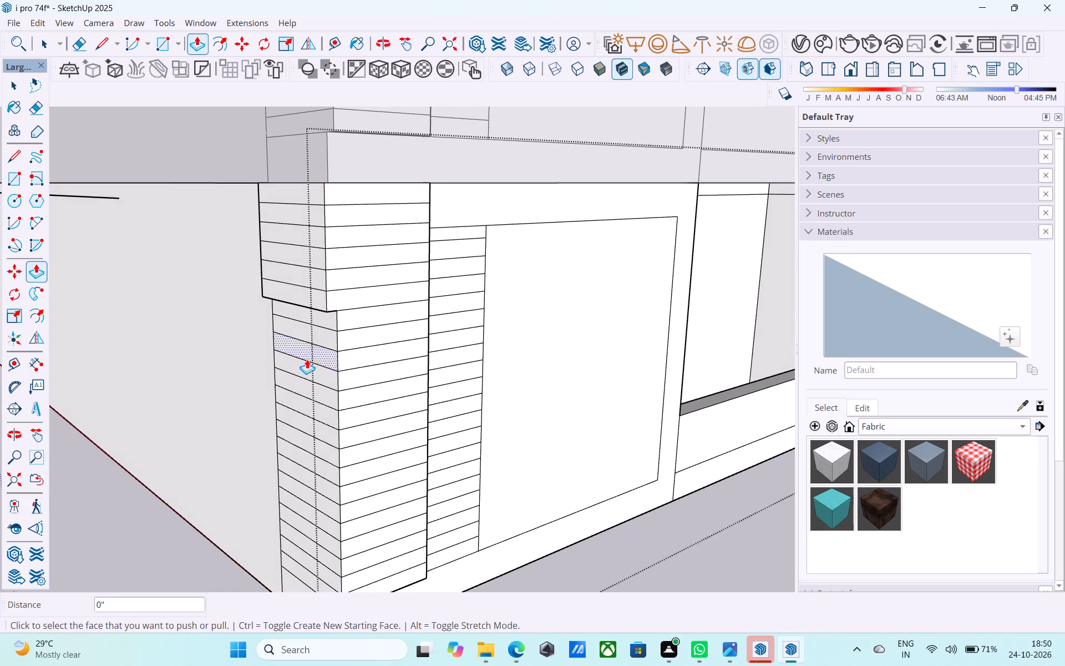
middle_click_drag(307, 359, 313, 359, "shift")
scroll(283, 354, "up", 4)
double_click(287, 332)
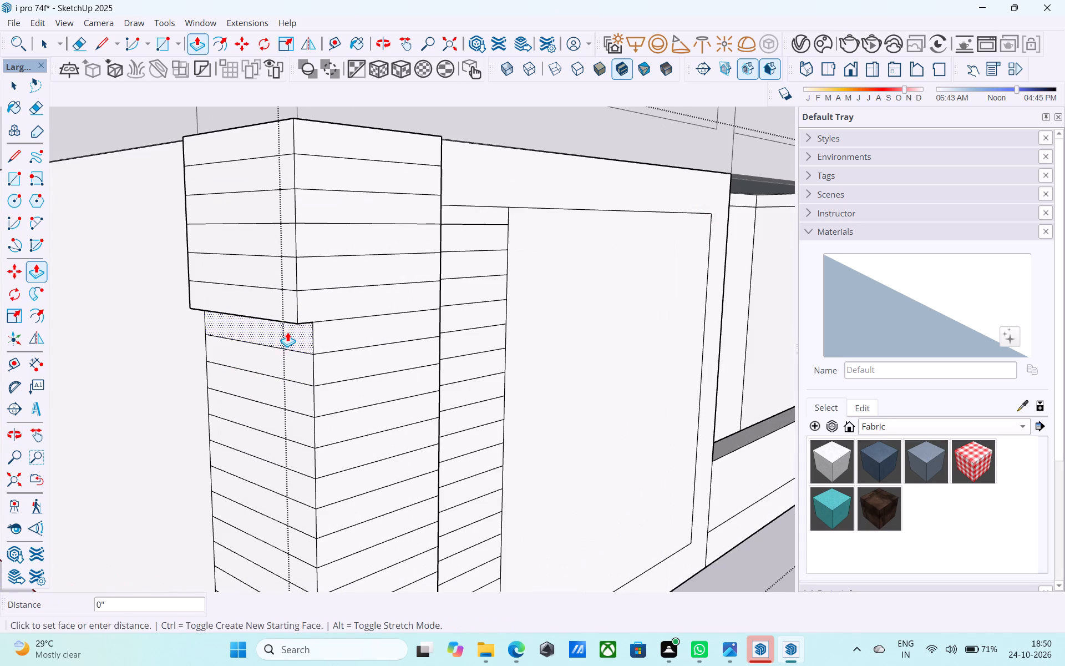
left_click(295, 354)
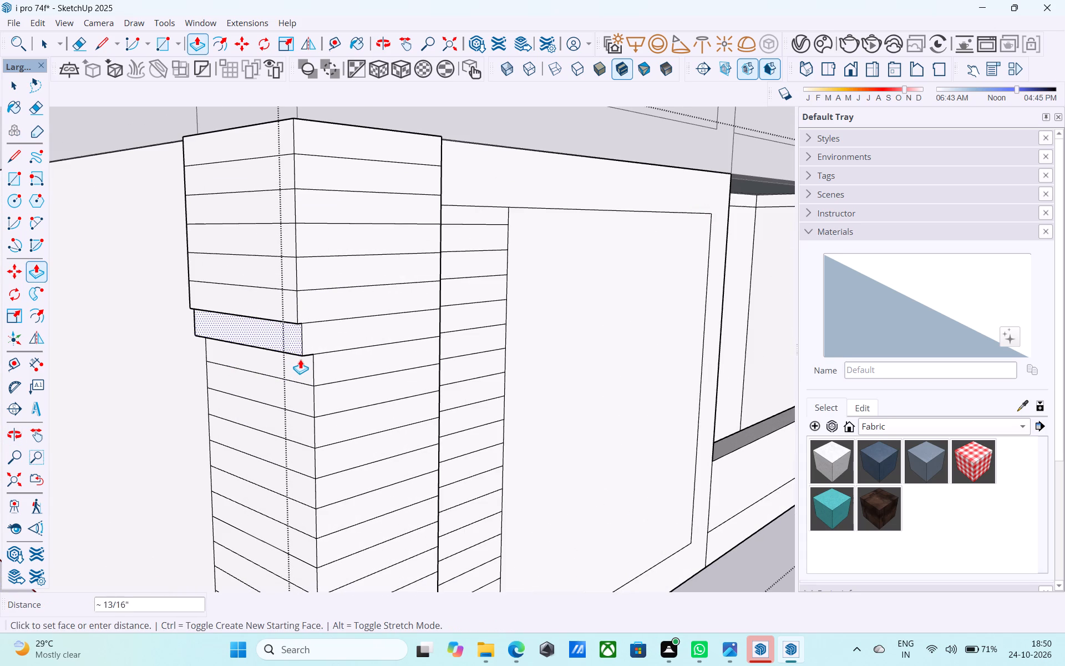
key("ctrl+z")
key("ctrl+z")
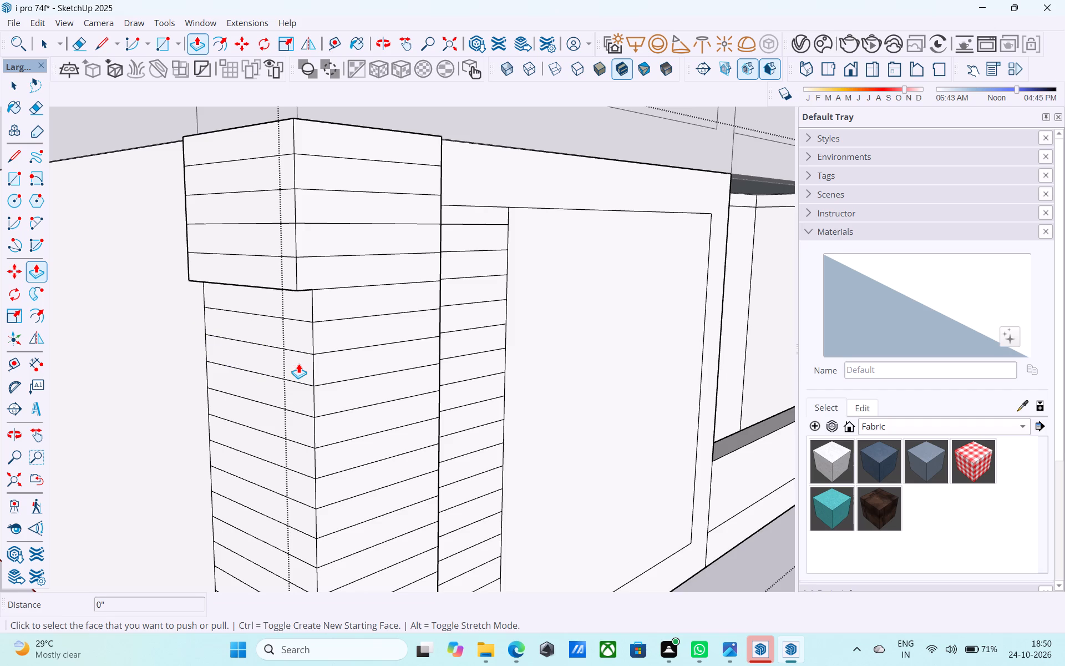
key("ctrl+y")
Push/Pull the seventh and eighth side bands from the top outward 3", flush with the bands above.
left_click(311, 346)
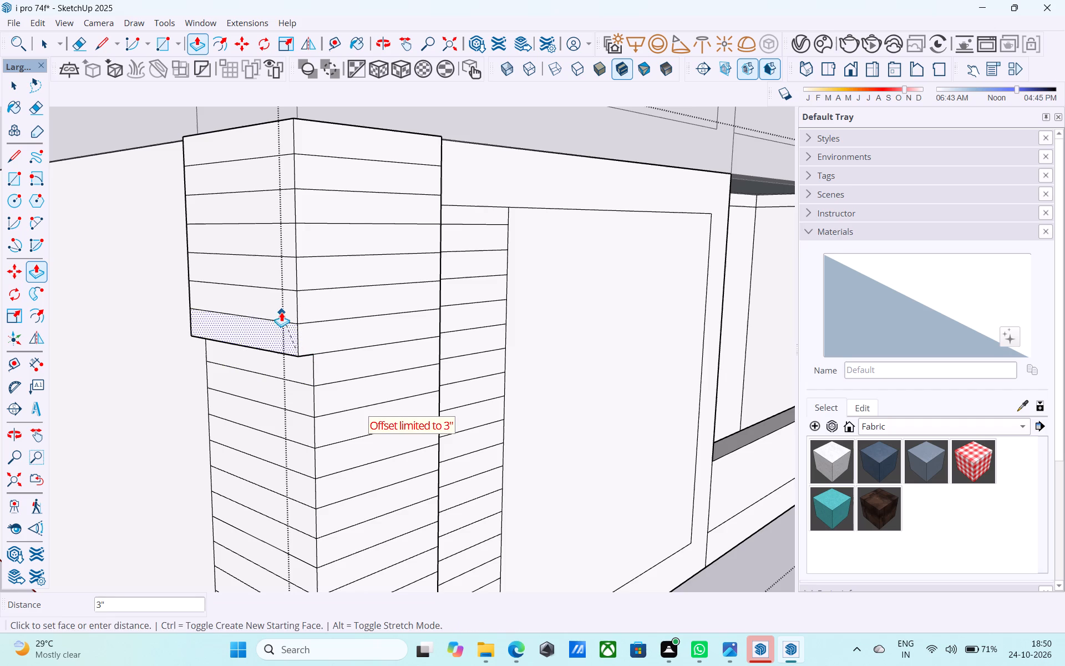
left_click(281, 311)
double_click(288, 372)
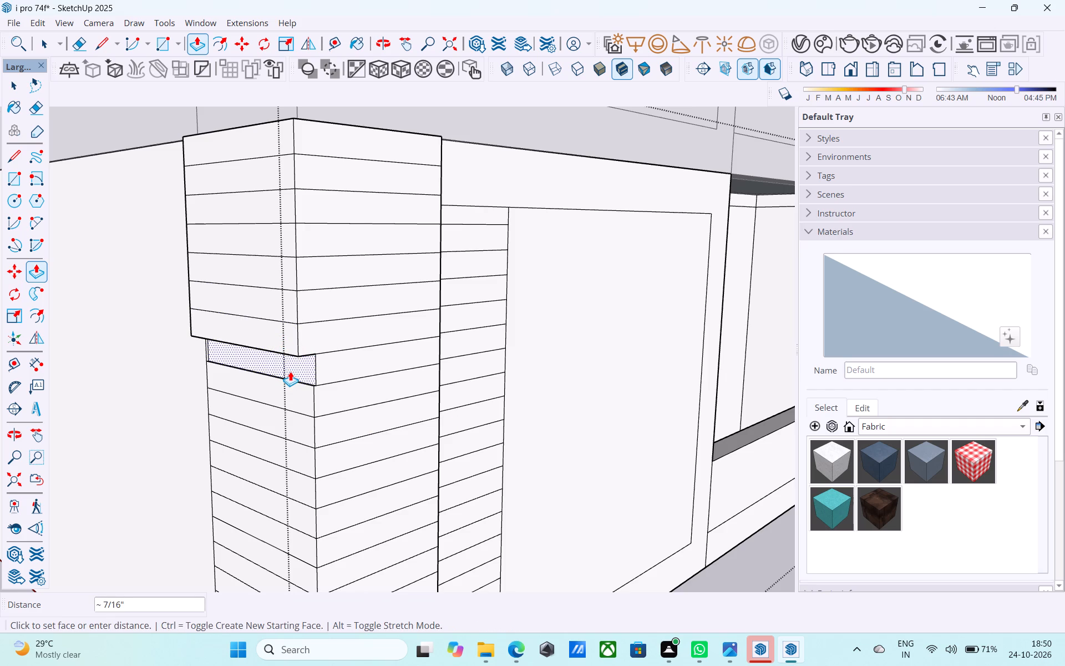
key("space")
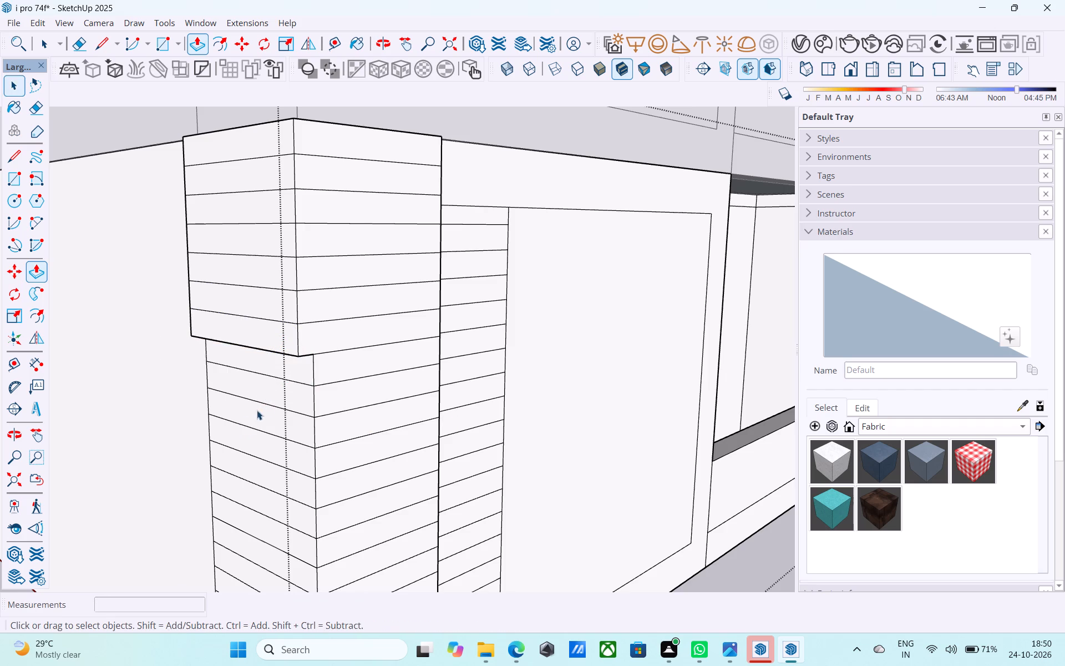
left_click(292, 371)
key("p")
left_click(294, 371)
left_click(288, 341)
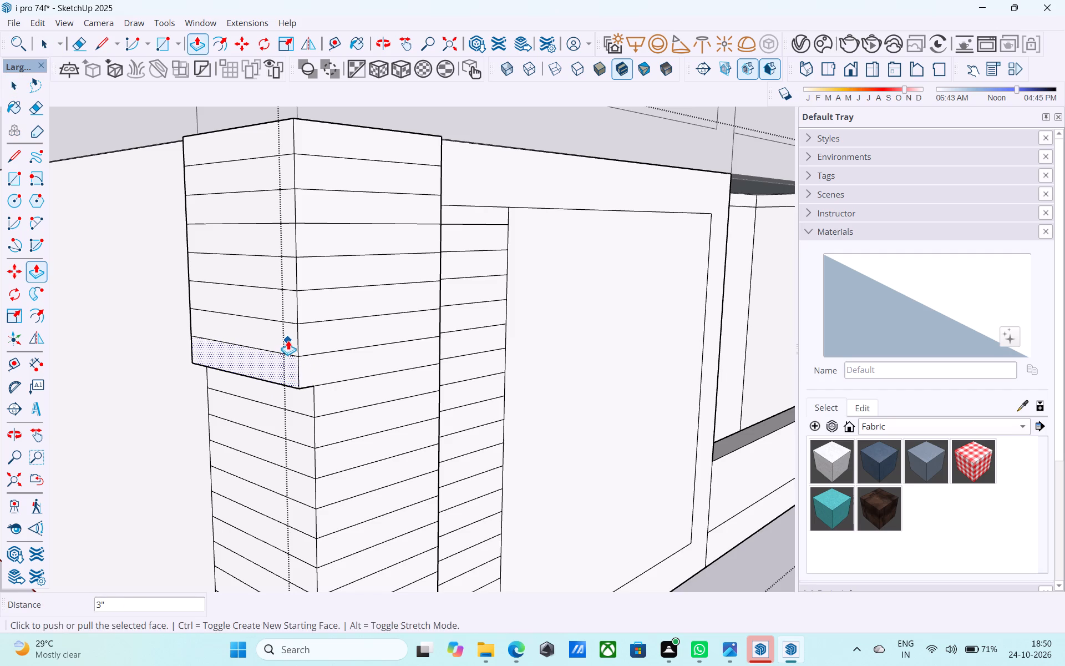
Repeat the 3" outward pull on the ninth and tenth side bands from the top.
middle_click_drag(292, 412, 284, 361)
scroll(292, 412, "up", 1, "shift")
scroll(288, 361, "up", 3)
key("space")
left_click(293, 349)
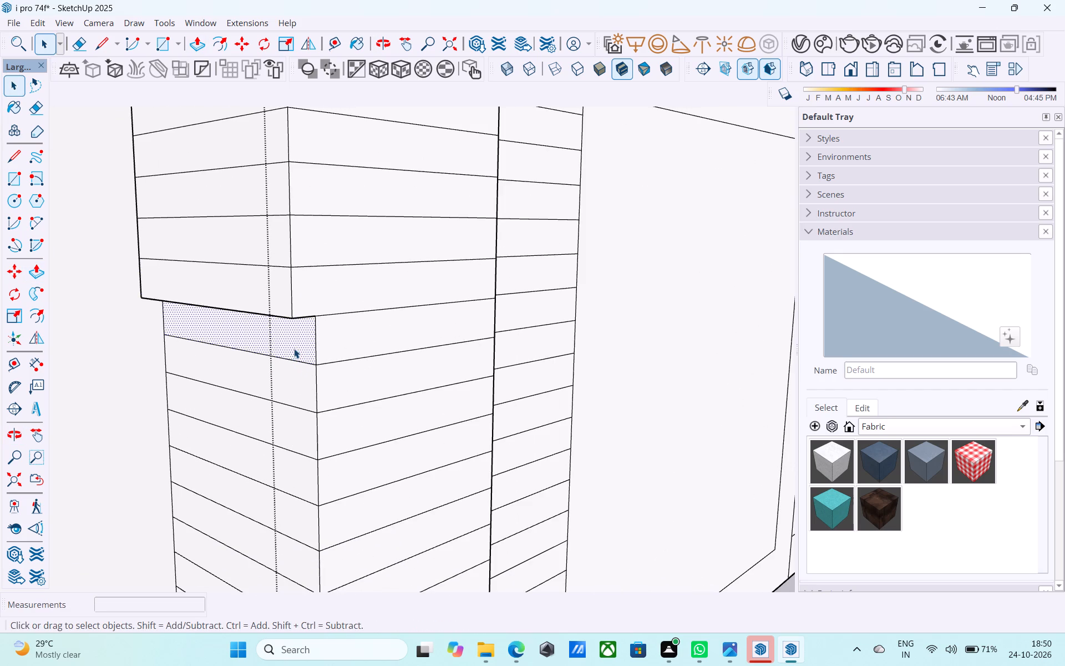
key("p")
double_click(295, 347)
double_click(292, 390)
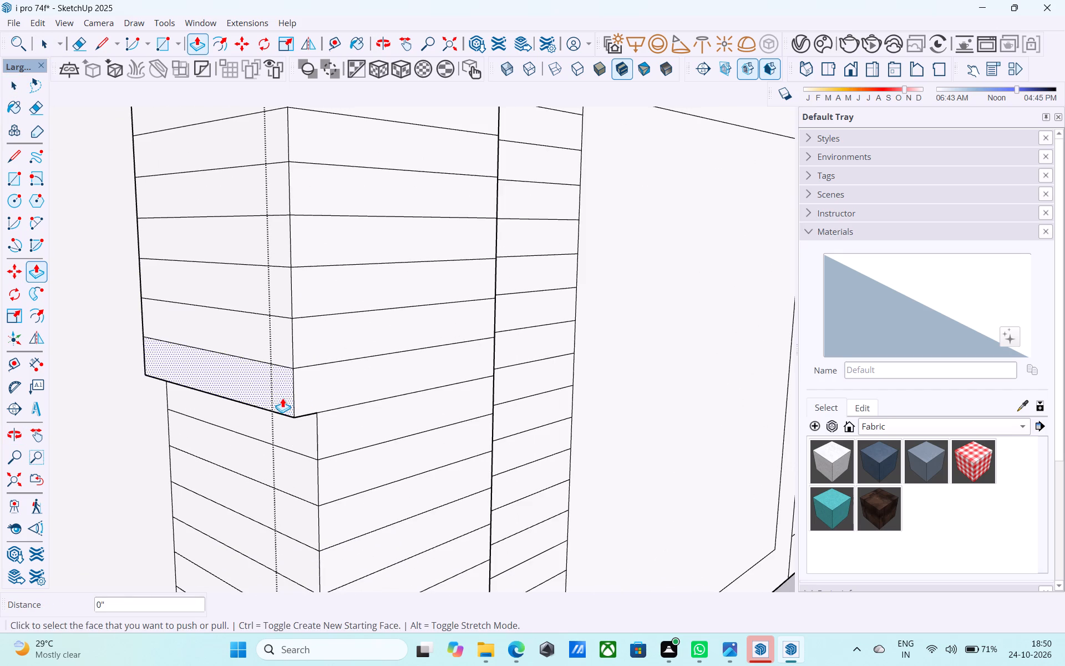
Repeat the 3" outward pull on the next three side bands of the corner strip, continuing downward.
scroll(282, 398, "down", 2)
middle_click_drag(282, 398, 276, 360, "shift")
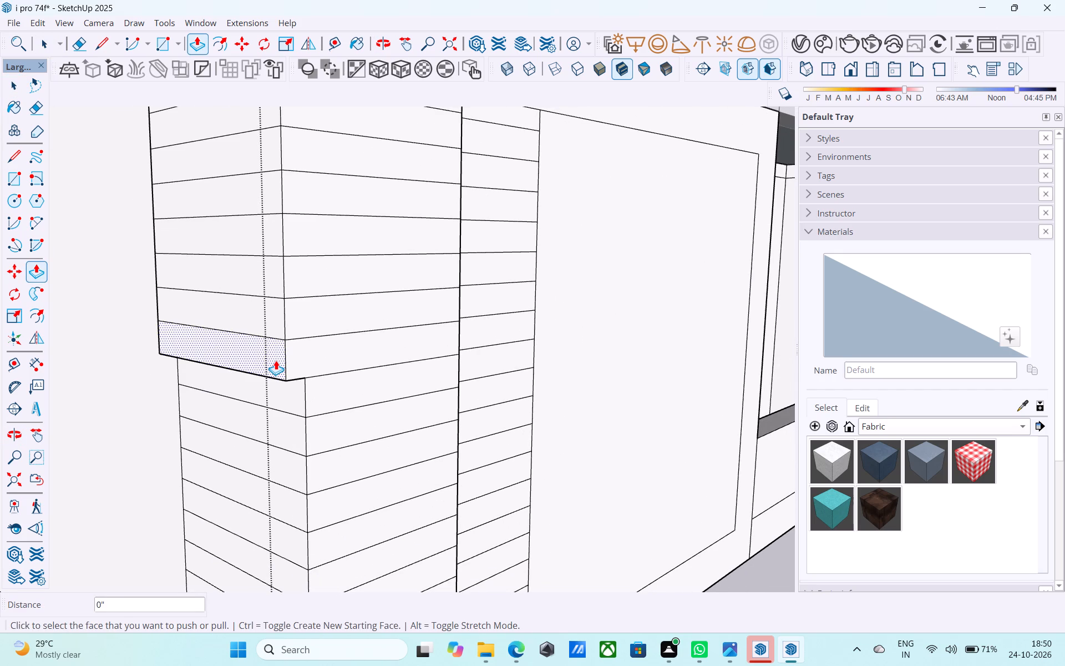
middle_click_drag(276, 360, 284, 337)
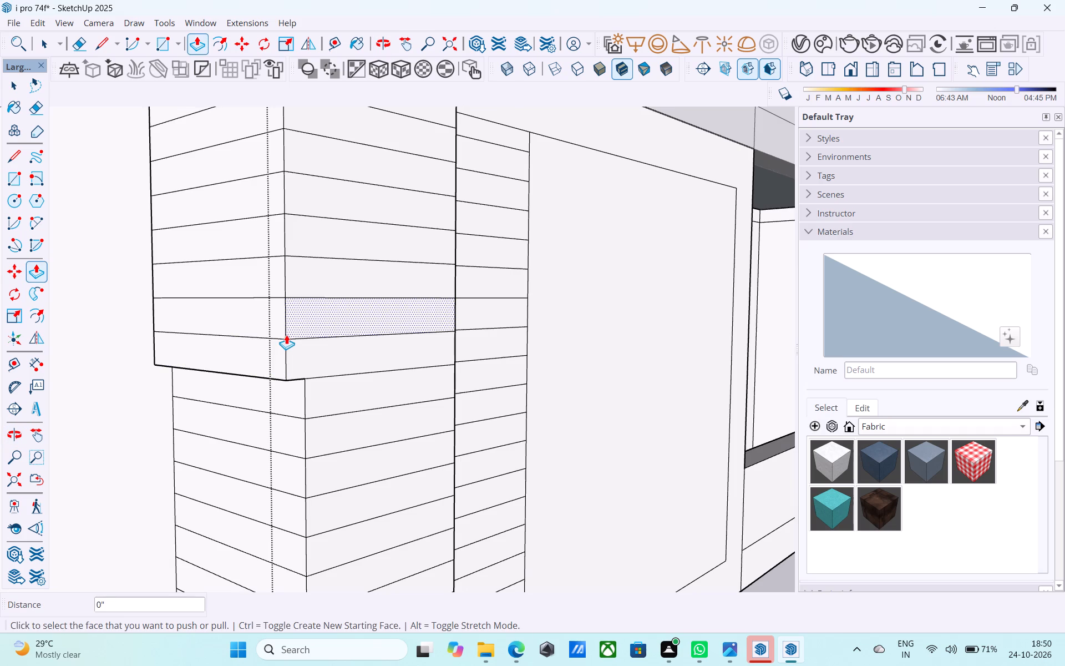
middle_click_drag(292, 364, 251, 354)
scroll(209, 439, "up", 4)
double_click(288, 376)
middle_click_drag(297, 382, 292, 379)
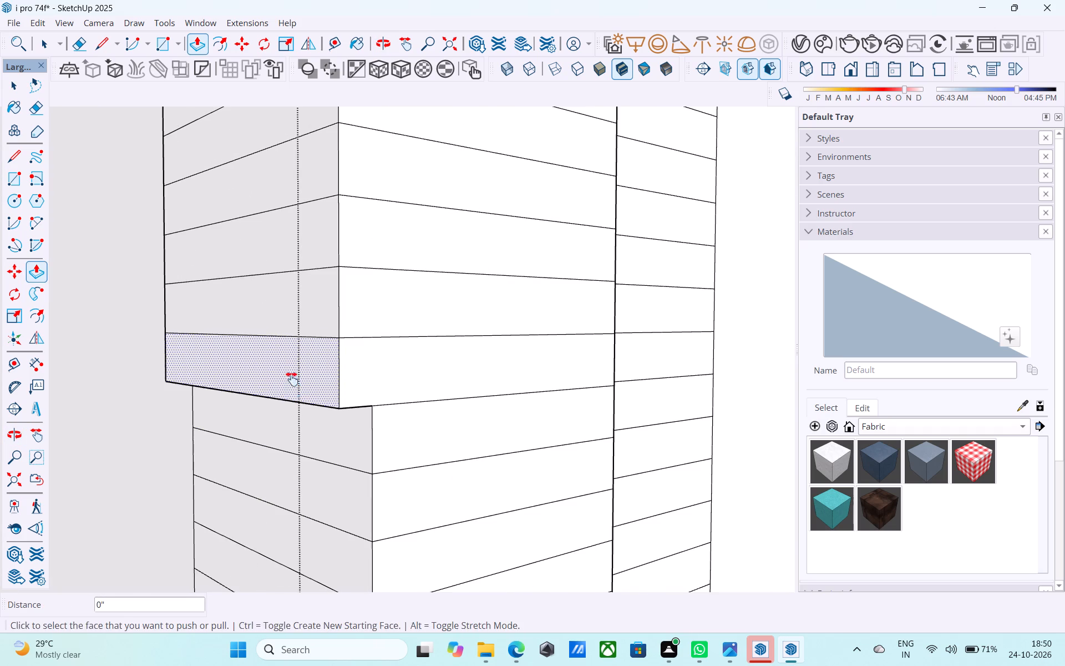
middle_click_drag(292, 379, 253, 287)
double_click(266, 332)
double_click(288, 394)
Pull five more side bands of the corner strip outward 3", continuing downward from the last extruded one.
middle_click_drag(288, 392, 253, 211, "shift")
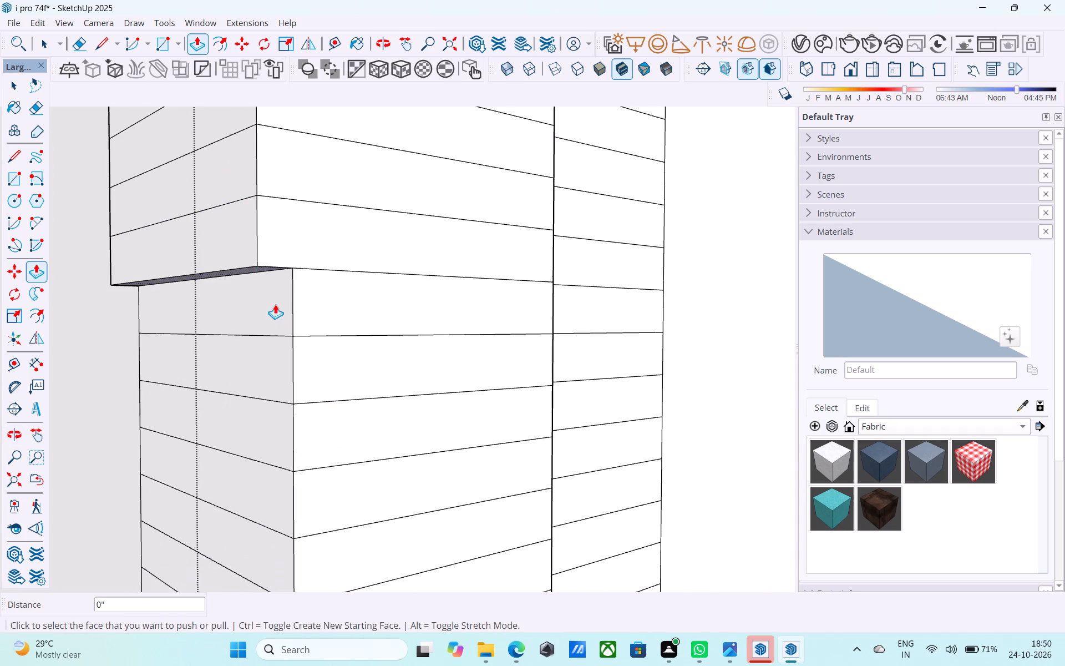
double_click(276, 306)
double_click(277, 354)
middle_click_drag(277, 356, 273, 233, "shift")
double_click(275, 342)
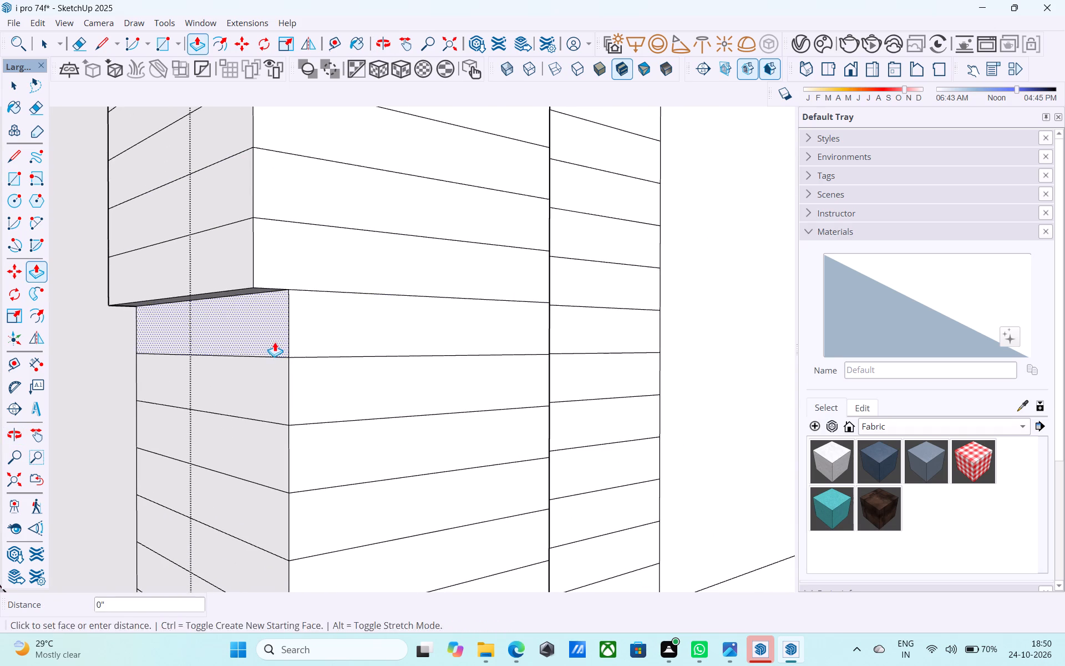
double_click(281, 382)
middle_click_drag(280, 381, 369, 294, "shift")
double_click(209, 359)
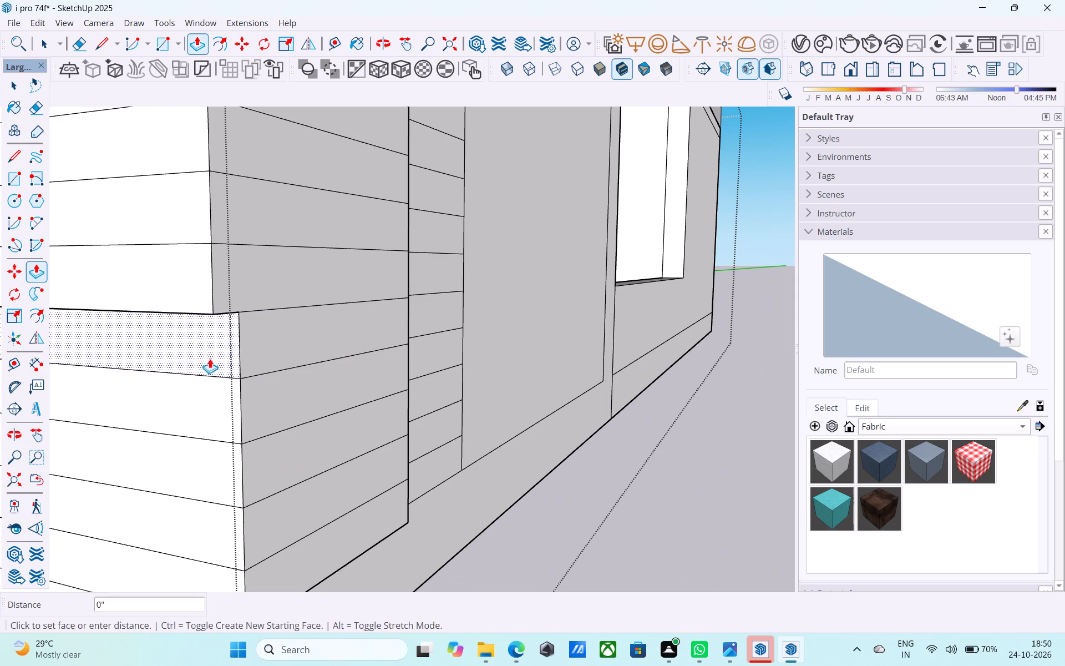
Pull the last four side bands outward 3", finishing the corner strip's side relief down to the plinth.
scroll(326, 351, "down", 11)
middle_click_drag(369, 372, 318, 375)
scroll(300, 379, "up", 5)
double_click(325, 357)
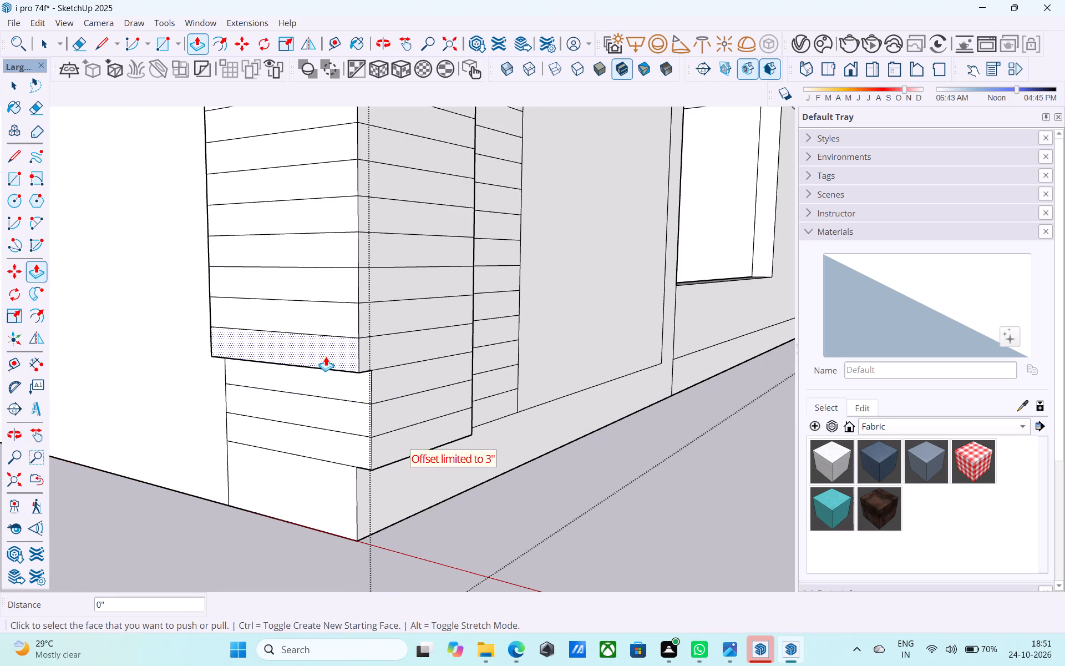
middle_click_drag(329, 401, 295, 392)
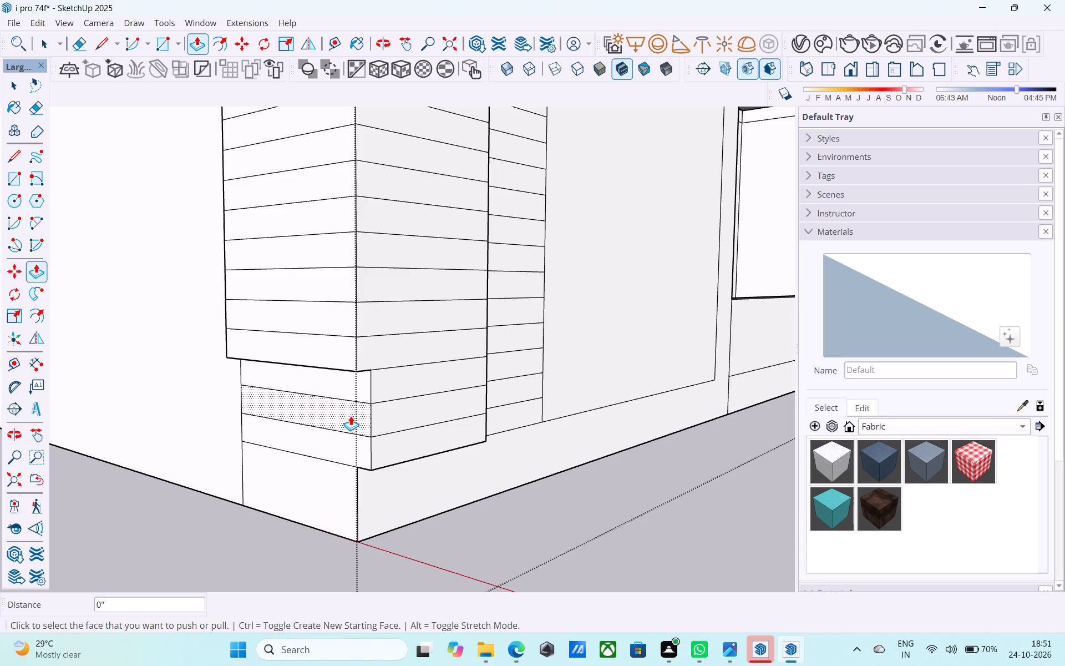
middle_click_drag(347, 417, 298, 352)
double_click(269, 364)
double_click(262, 388)
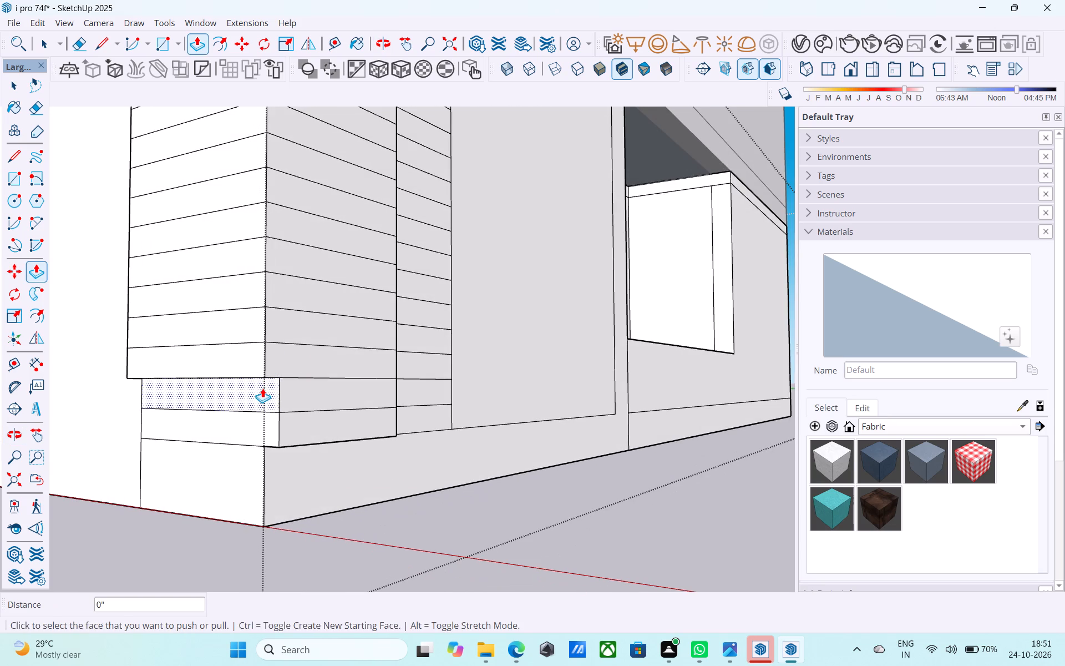
double_click(258, 418)
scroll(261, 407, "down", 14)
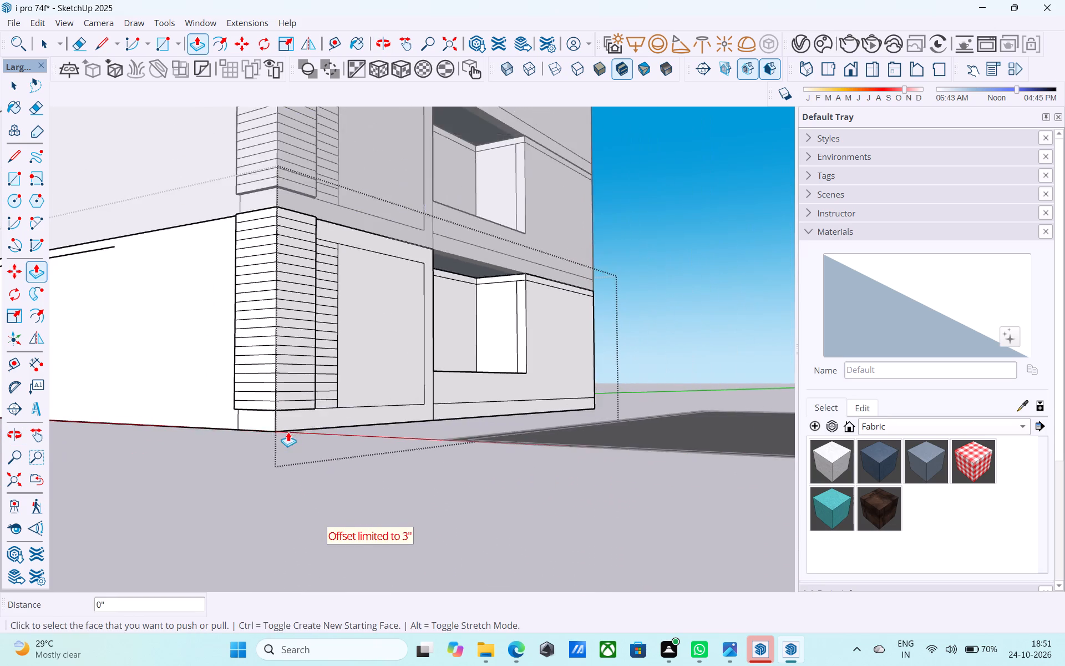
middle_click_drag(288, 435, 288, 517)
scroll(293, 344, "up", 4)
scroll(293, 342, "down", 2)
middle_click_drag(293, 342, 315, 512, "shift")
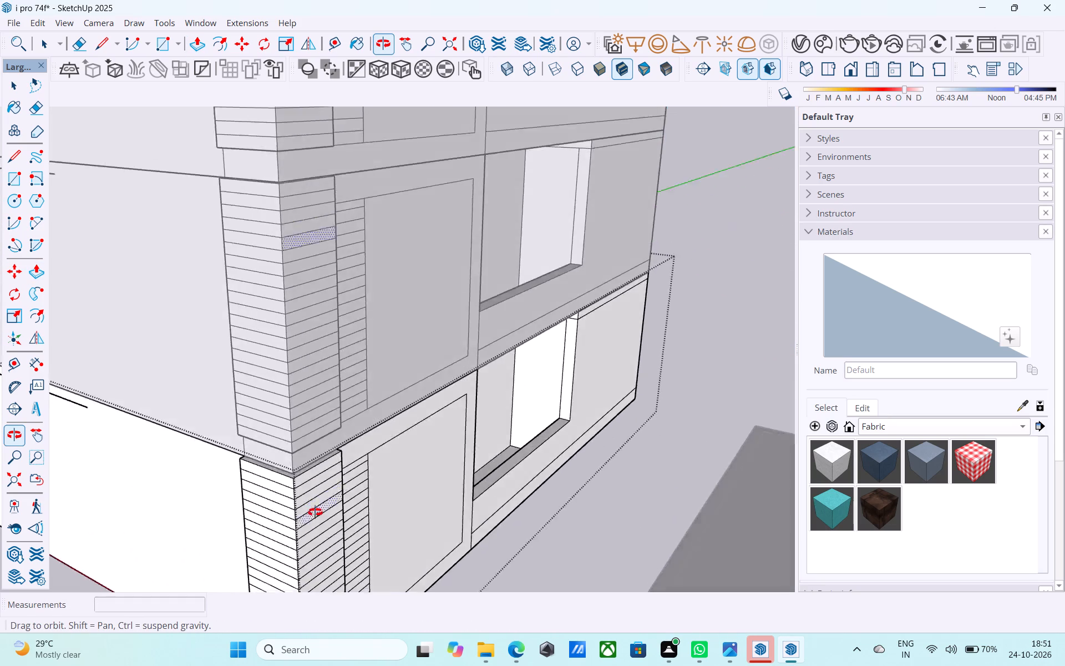
Examine the finished corner strip relief from the upper storeys down to the plinth, from several angles.
middle_click_drag(315, 512, 329, 475, "shift")
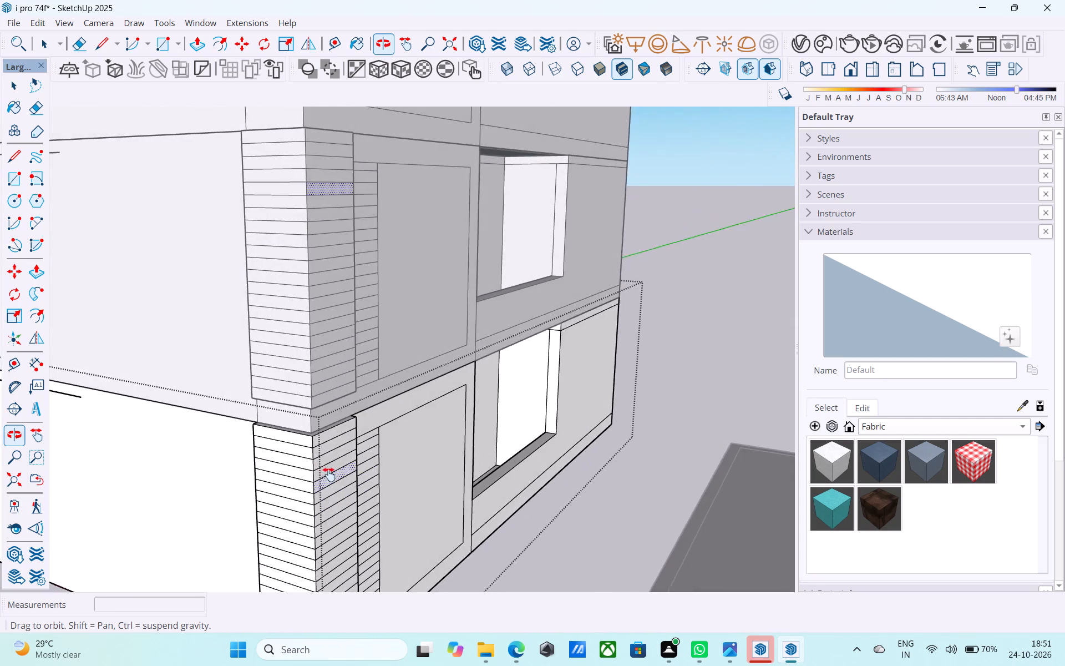
middle_click_drag(329, 475, 286, 472, "shift")
scroll(282, 450, "down", 9)
middle_click_drag(281, 444, 159, 418)
scroll(173, 407, "down", 3)
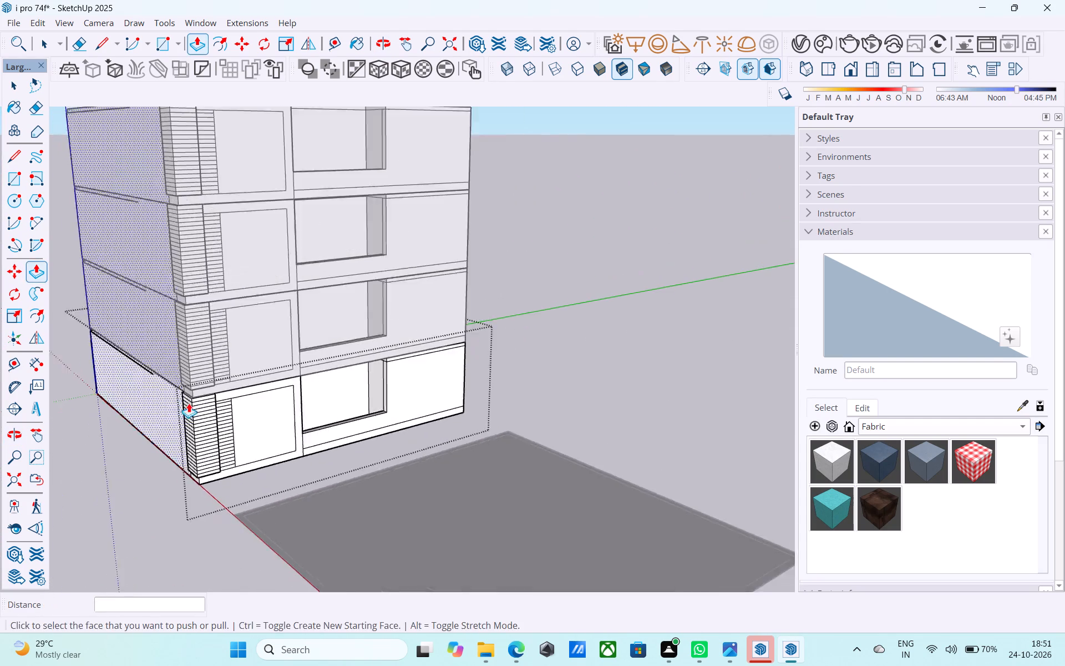
scroll(189, 403, "down", 3)
middle_click_drag(200, 402, 251, 431, "shift")
scroll(235, 447, "up", 18)
middle_click_drag(190, 456, 239, 441, "shift")
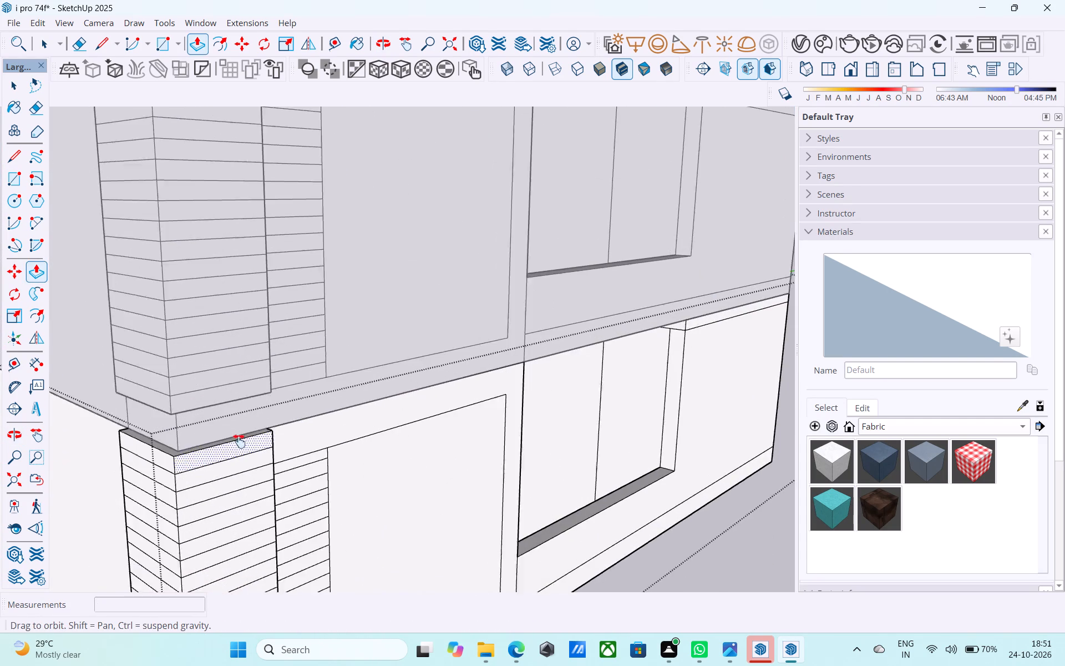
middle_click_drag(239, 441, 246, 96, "shift")
scroll(241, 437, "up", 1, "shift")
middle_click_drag(213, 372, 250, 213)
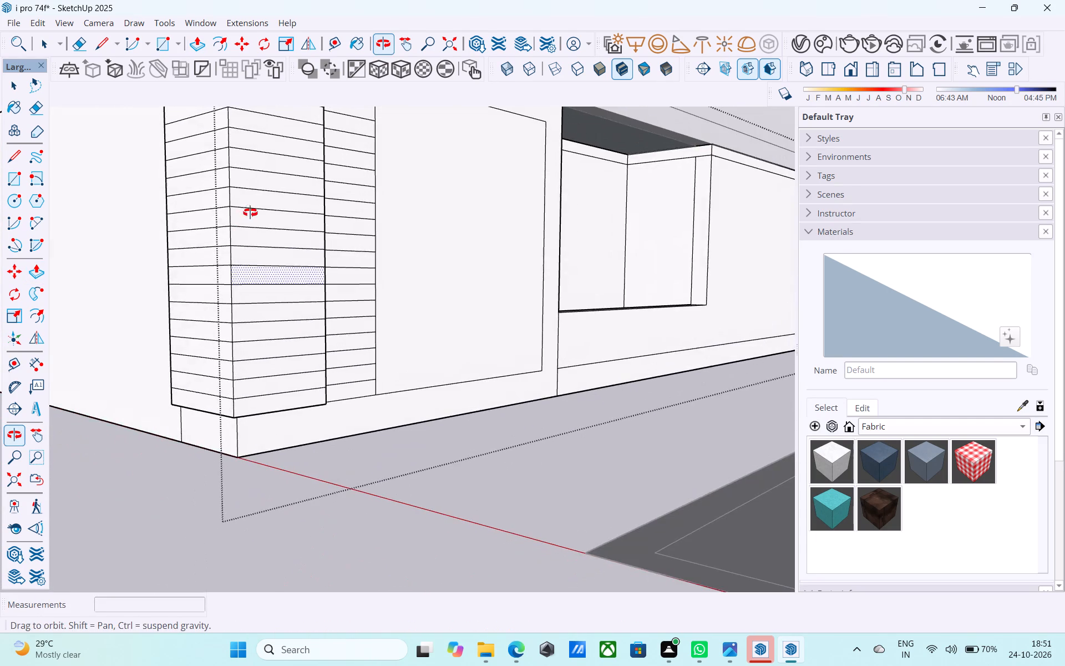
middle_click_drag(250, 213, 252, 215)
middle_click_drag(250, 379, 357, 288, "shift")
middle_click_drag(295, 360, 331, 343)
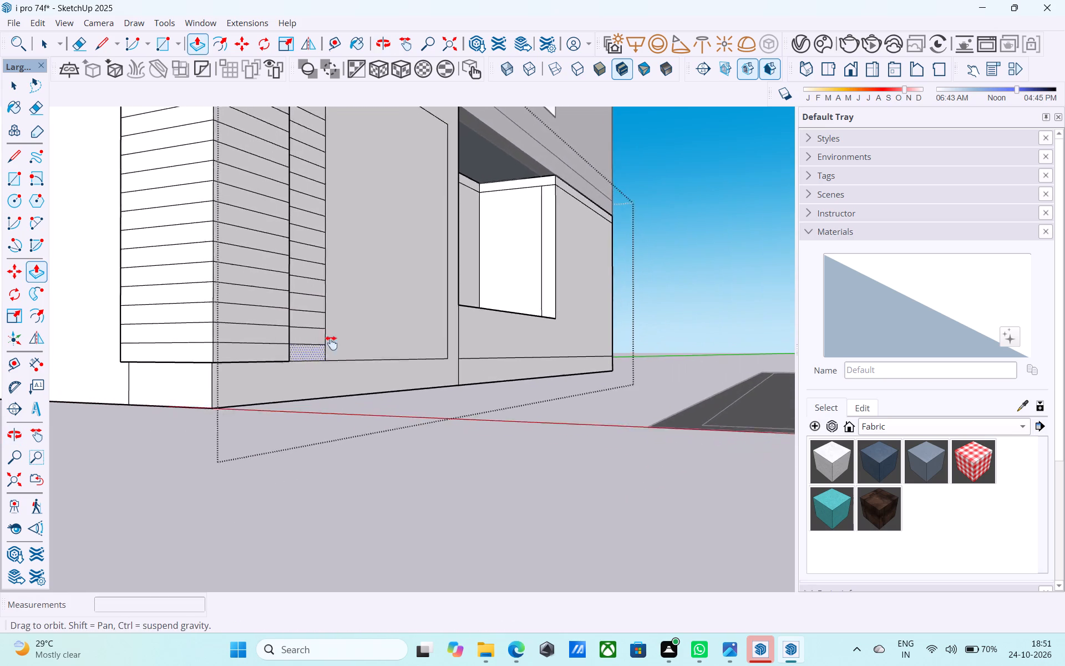
middle_click_drag(331, 343, 55, 362)
middle_click_drag(472, 345, 111, 443)
scroll(309, 406, "down", 9)
middle_click_drag(408, 389, 246, 463, "shift")
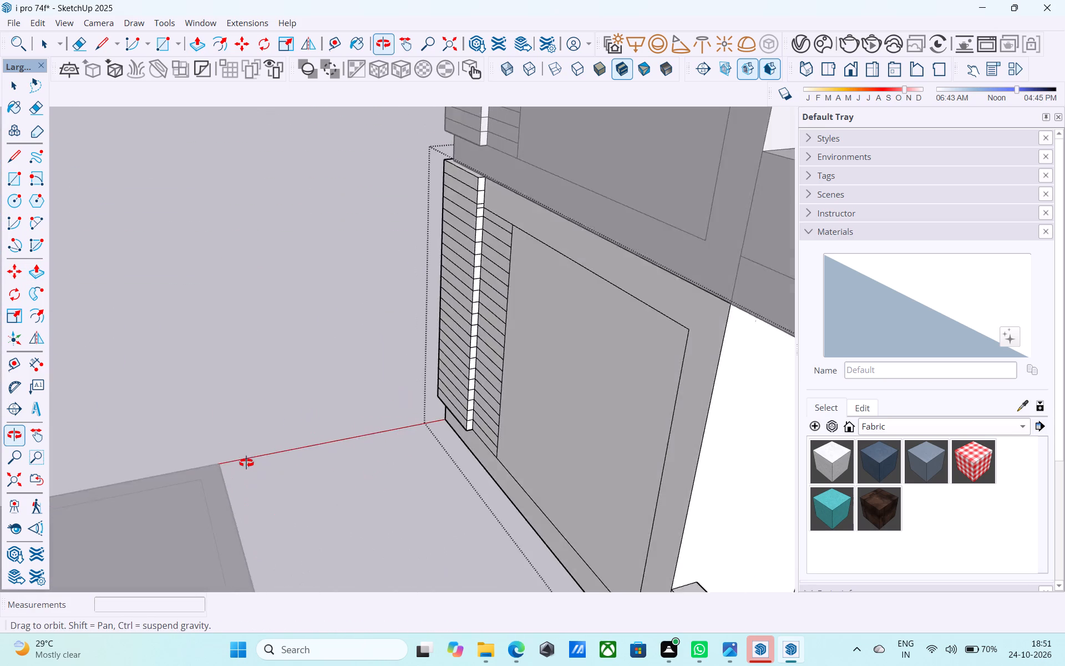
middle_click_drag(246, 463, 659, 437, "shift")
middle_click_drag(534, 444, 711, 513, "shift")
middle_click_drag(520, 403, 552, 301)
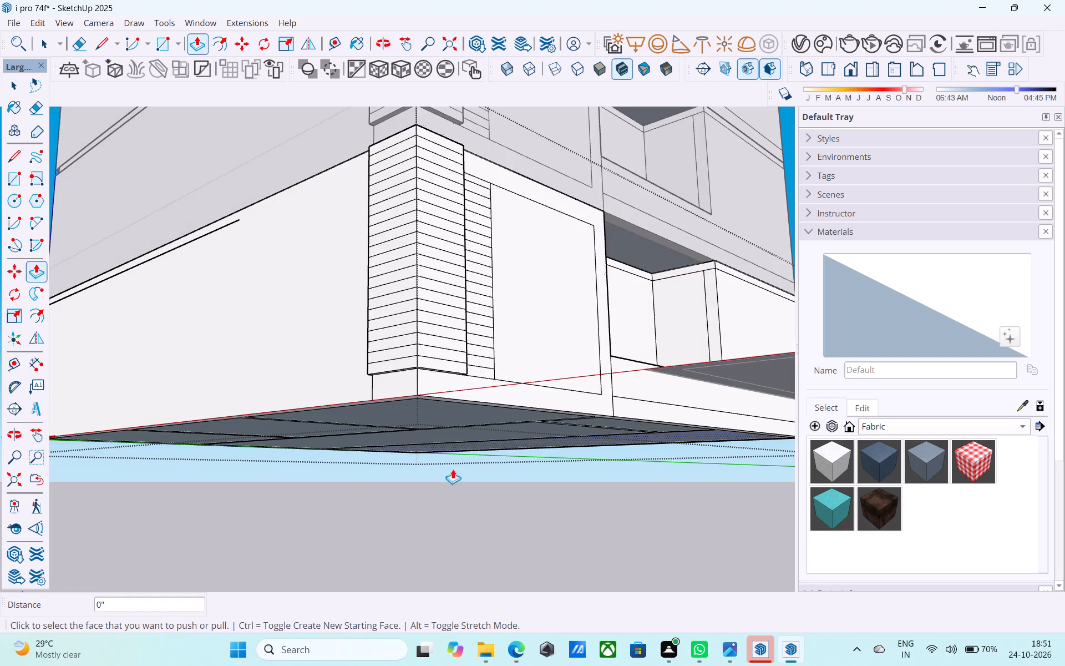
Copy the top edge of the narrow plinth face under the corner strip 5 3/8" downward.
scroll(407, 409, "up", 5)
middle_click_drag(414, 388, 494, 395, "shift")
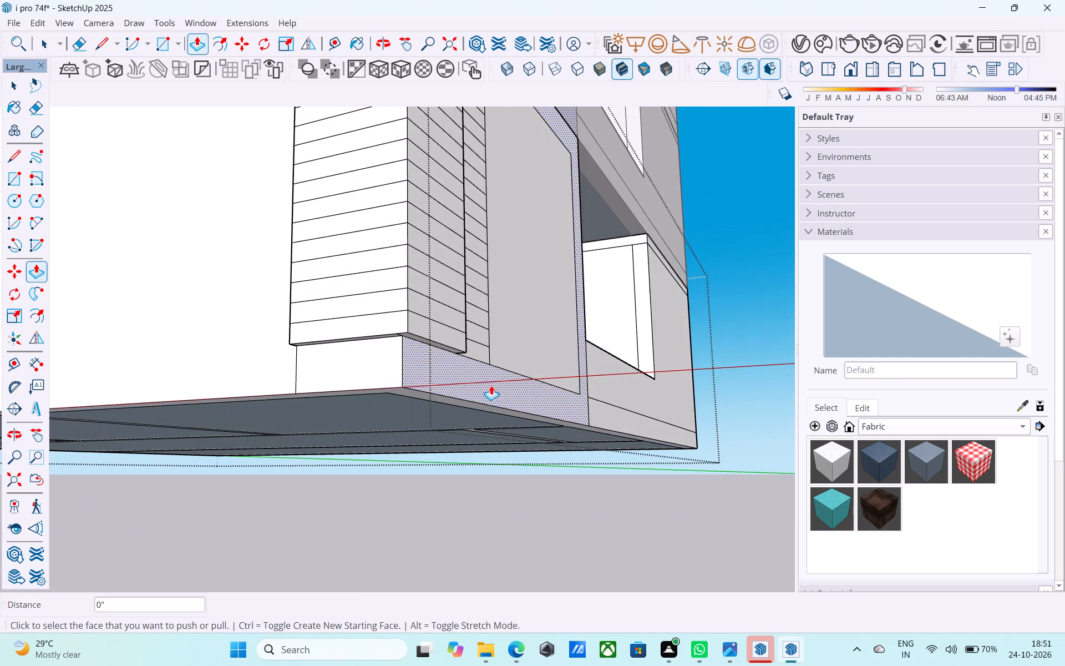
key("space")
scroll(447, 353, "up", 8)
left_click(351, 316)
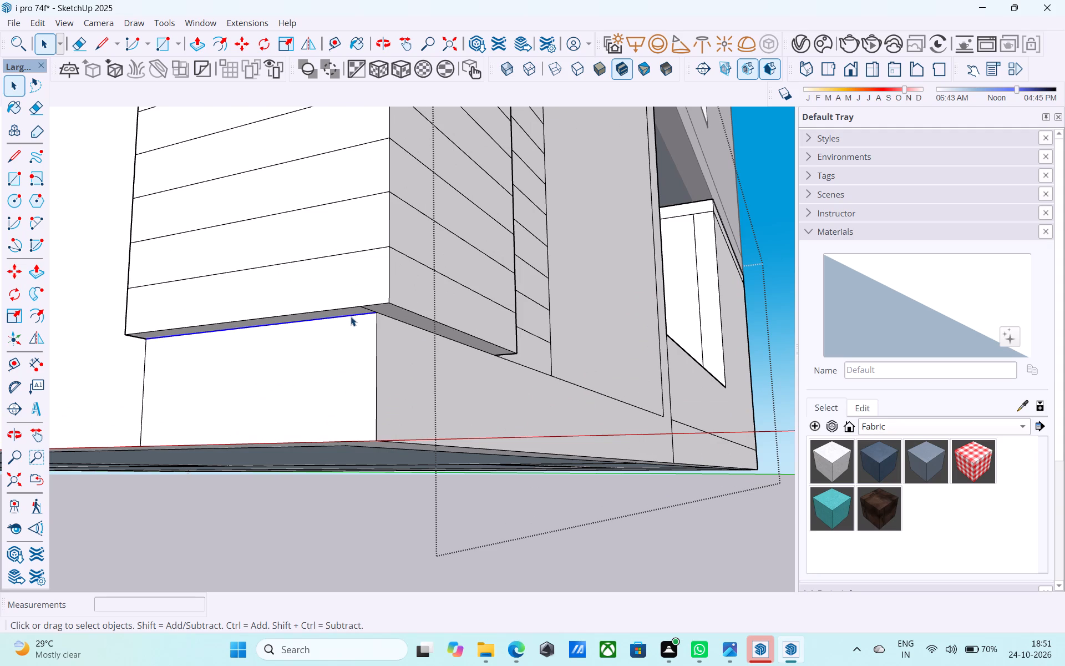
key("m")
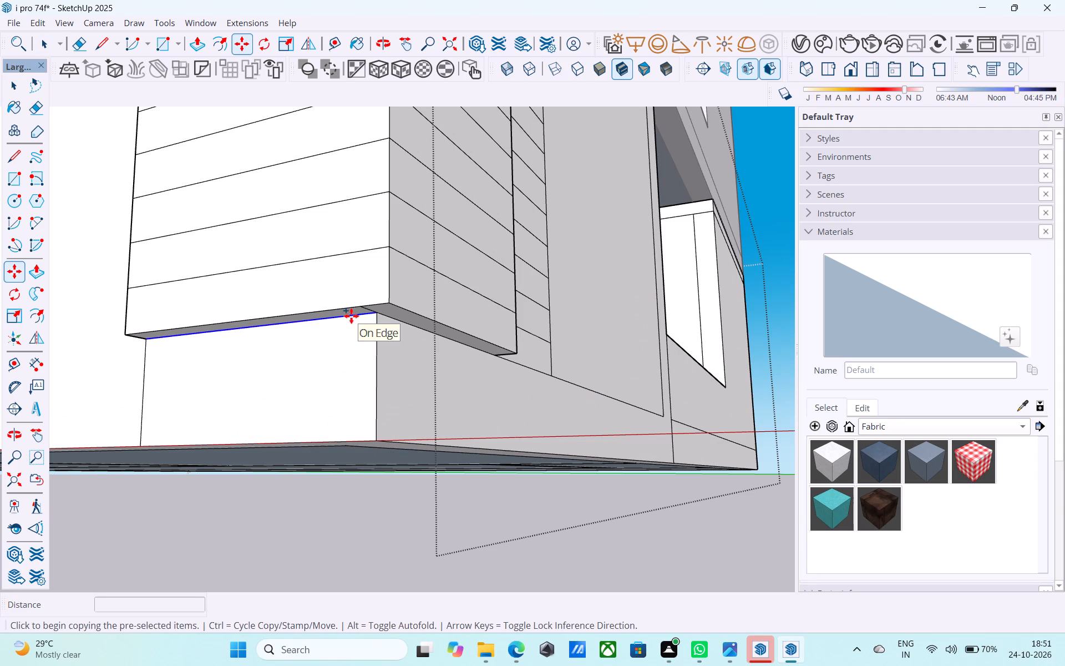
key("space")
key("l")
left_click(359, 309)
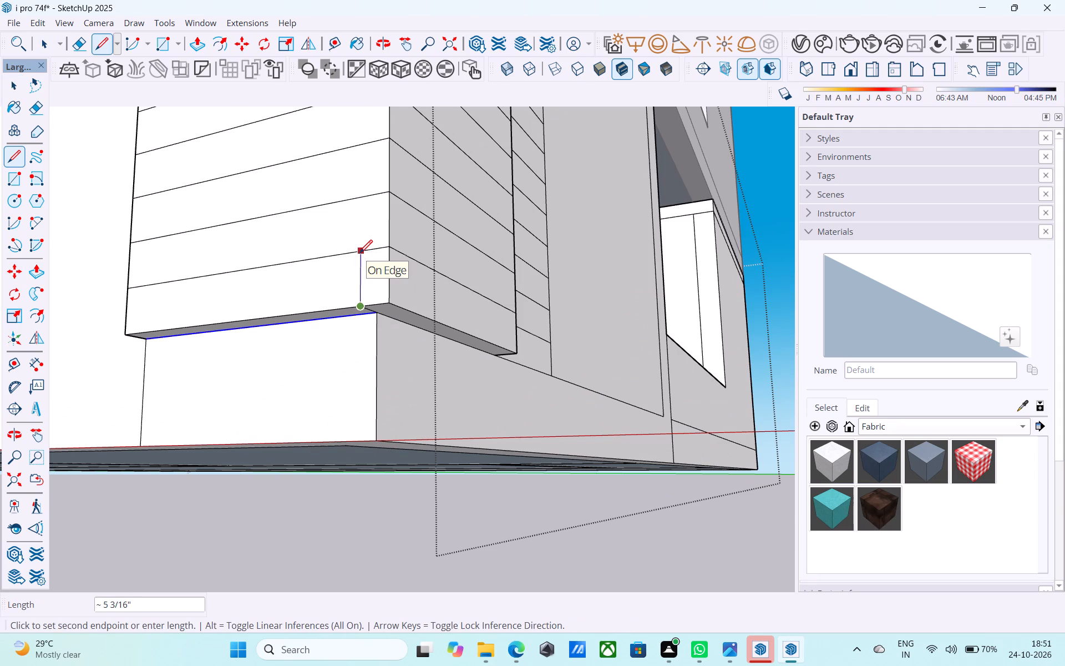
key("space")
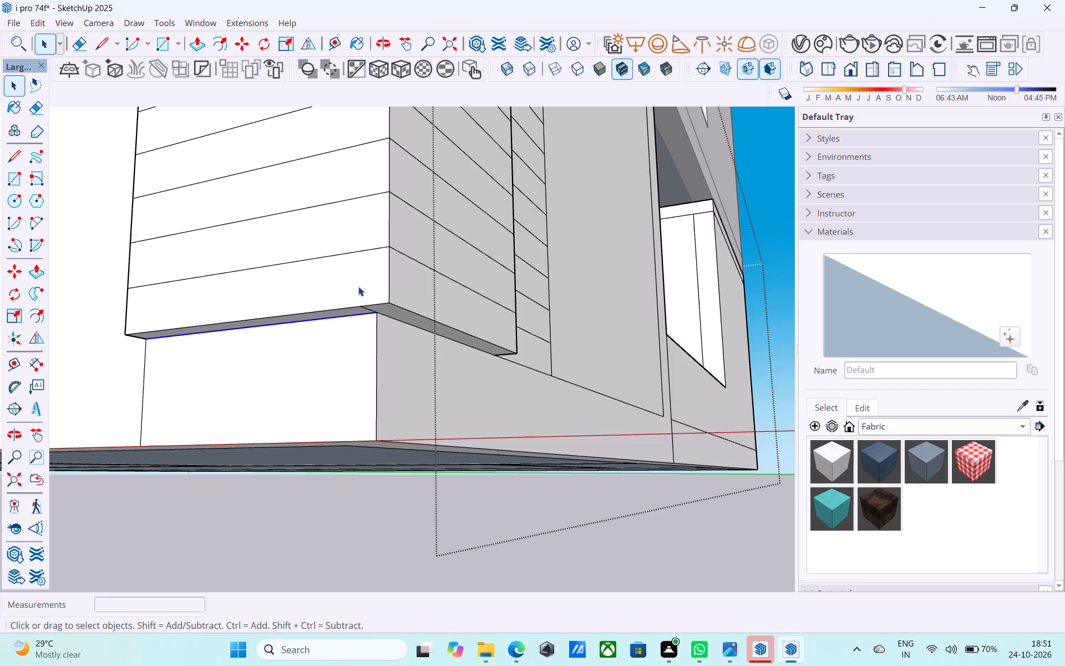
key("m")
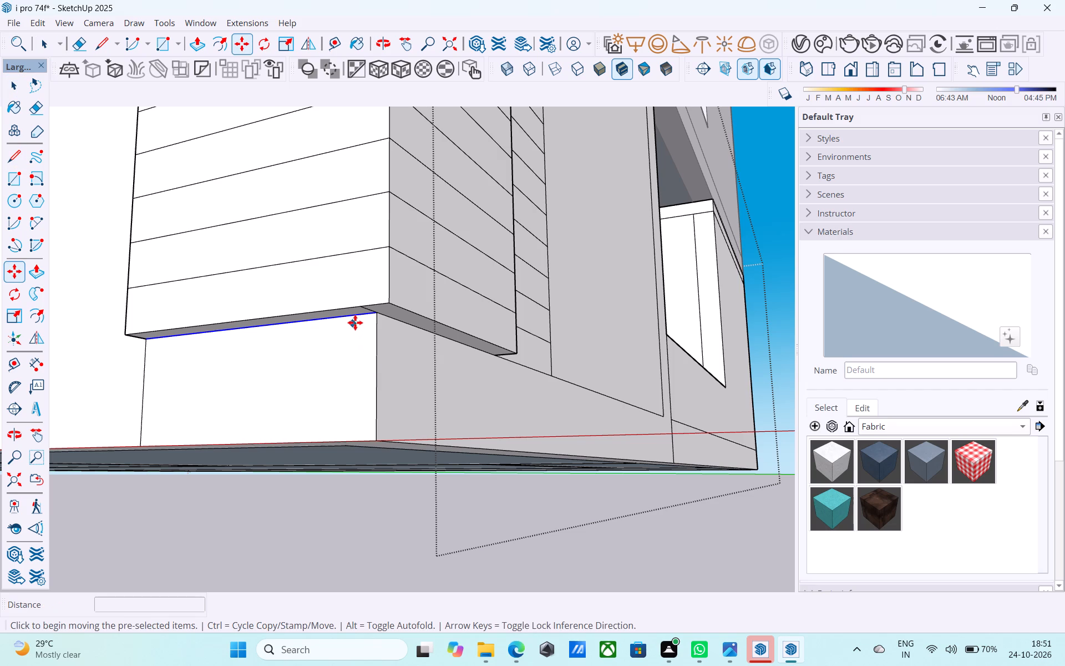
left_click(371, 315)
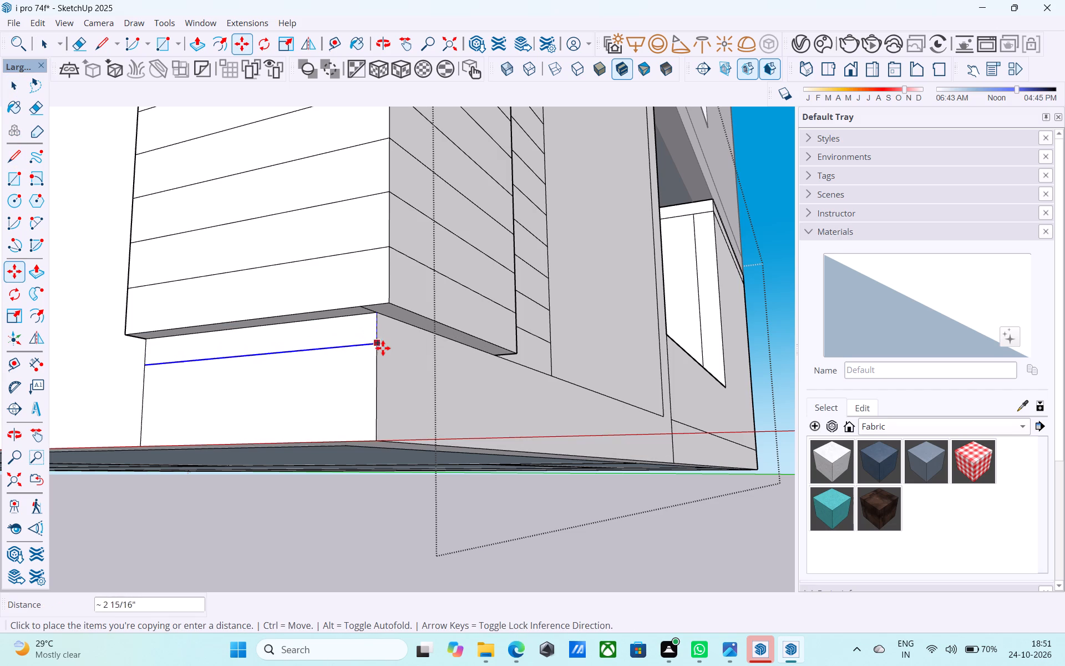
key("5")
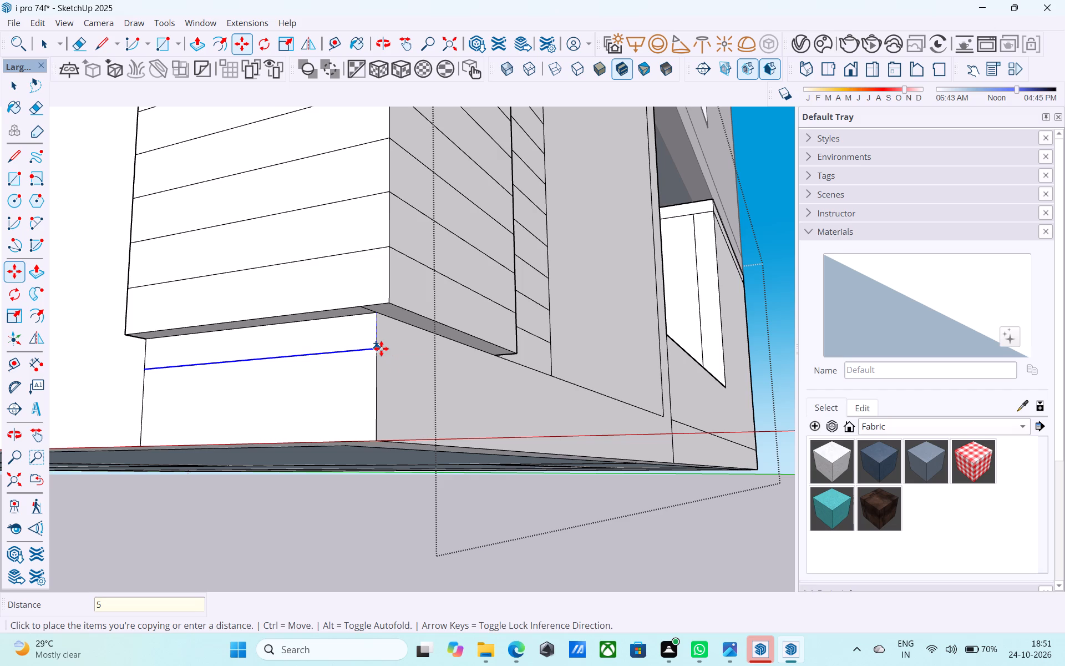
key("space")
type("3/8\"")
key("Return")
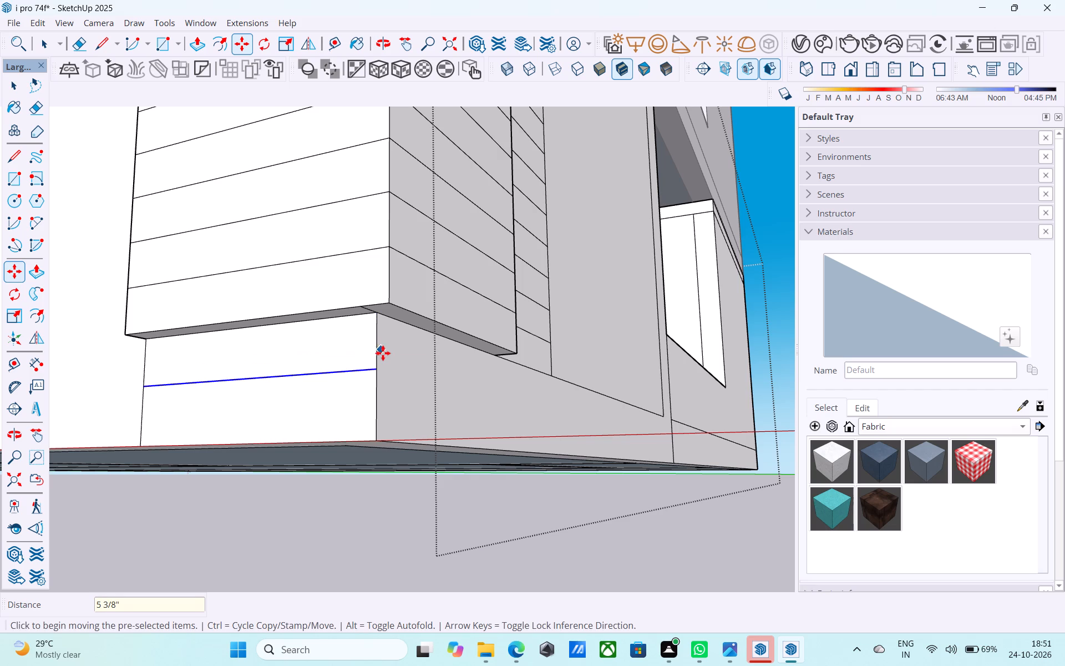
Copy the new plinth edge another 3 5/16" down, to the midpoint of the remaining height.
left_click(373, 369)
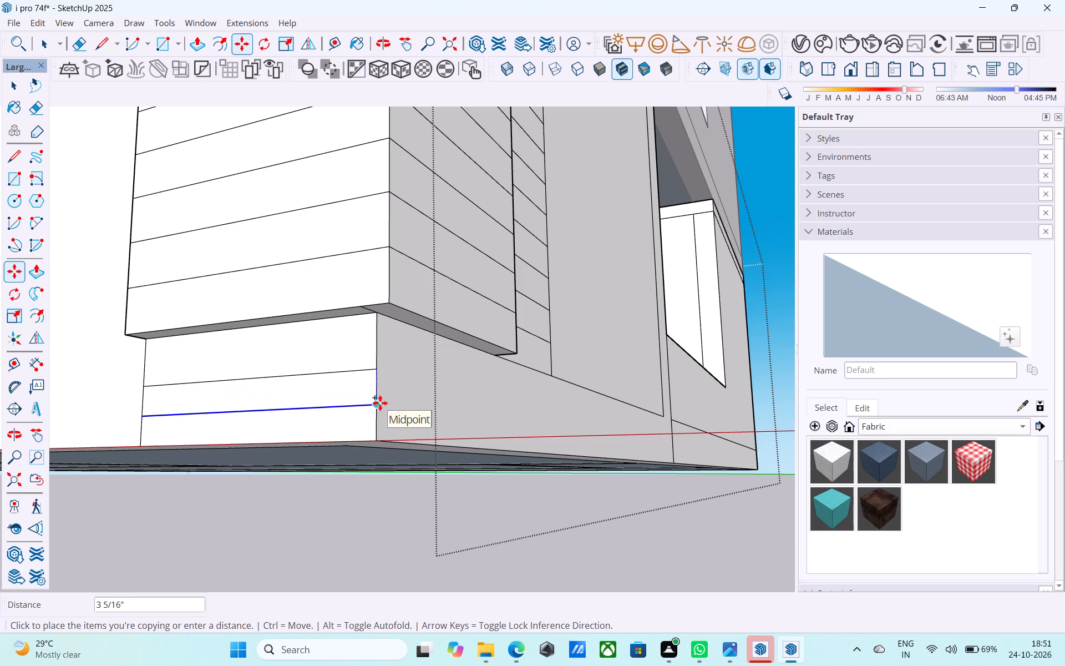
left_click(380, 403)
middle_click_drag(373, 340, 367, 427)
key("space")
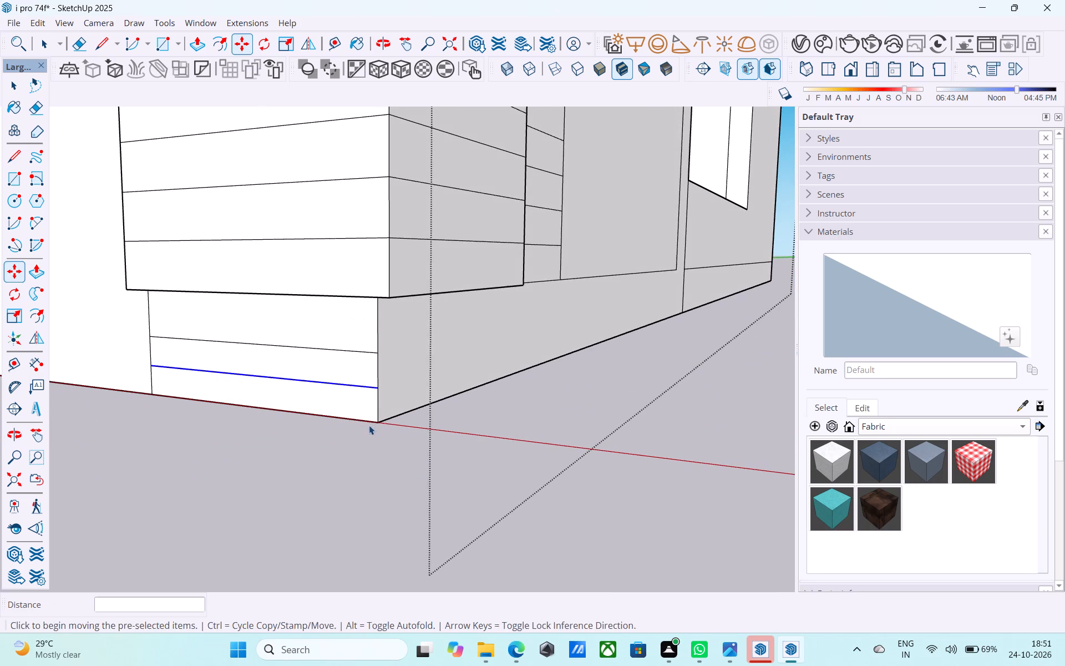
Pull the uppermost of the new plinth bands outward, flush with the corner strip's relief above.
scroll(358, 344, "down", 4)
middle_click_drag(358, 345, 393, 315)
scroll(359, 332, "up", 4)
left_click(359, 331)
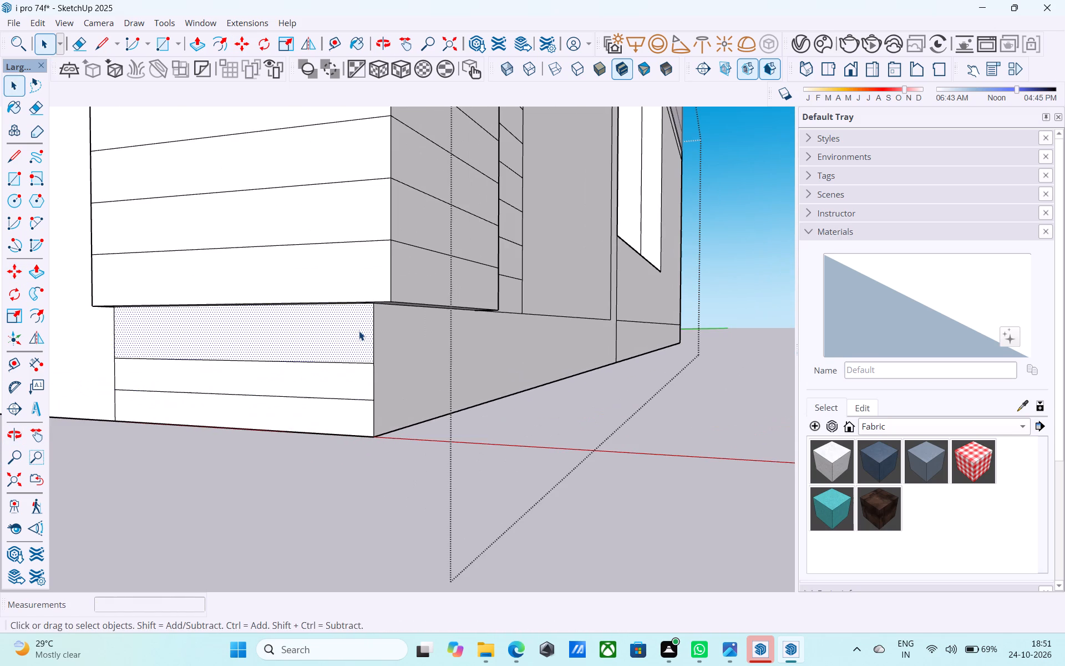
key("p")
left_click(359, 331)
left_click(352, 277)
Pull the two remaining plinth bands outward about 3", flush with the band above them.
left_click(321, 391)
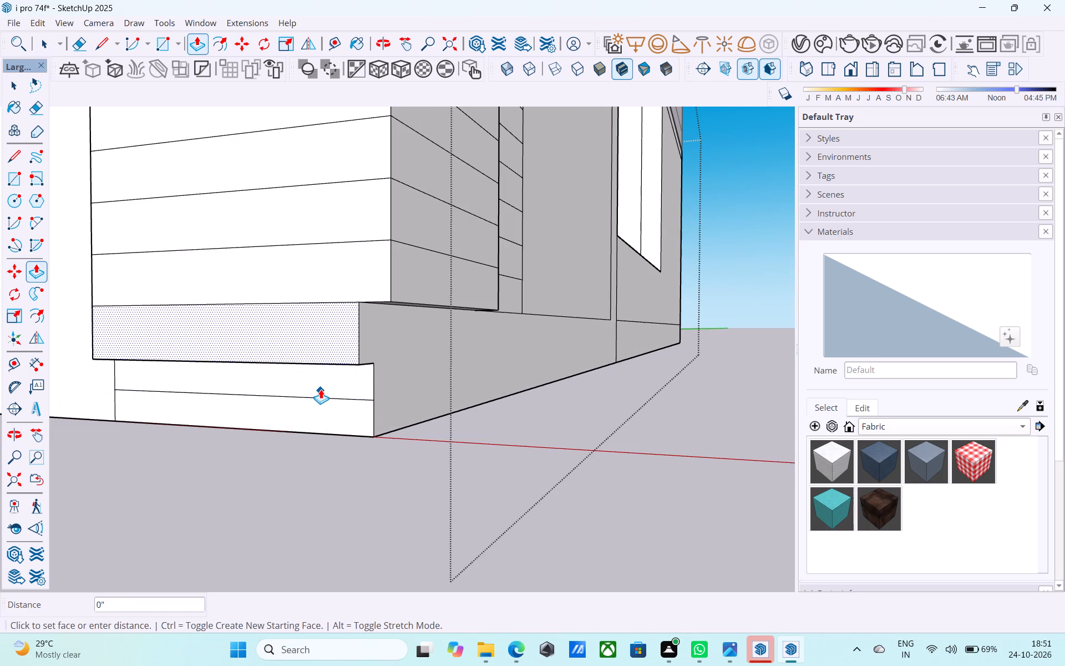
key("space")
left_click(321, 389)
key("p")
double_click(324, 384)
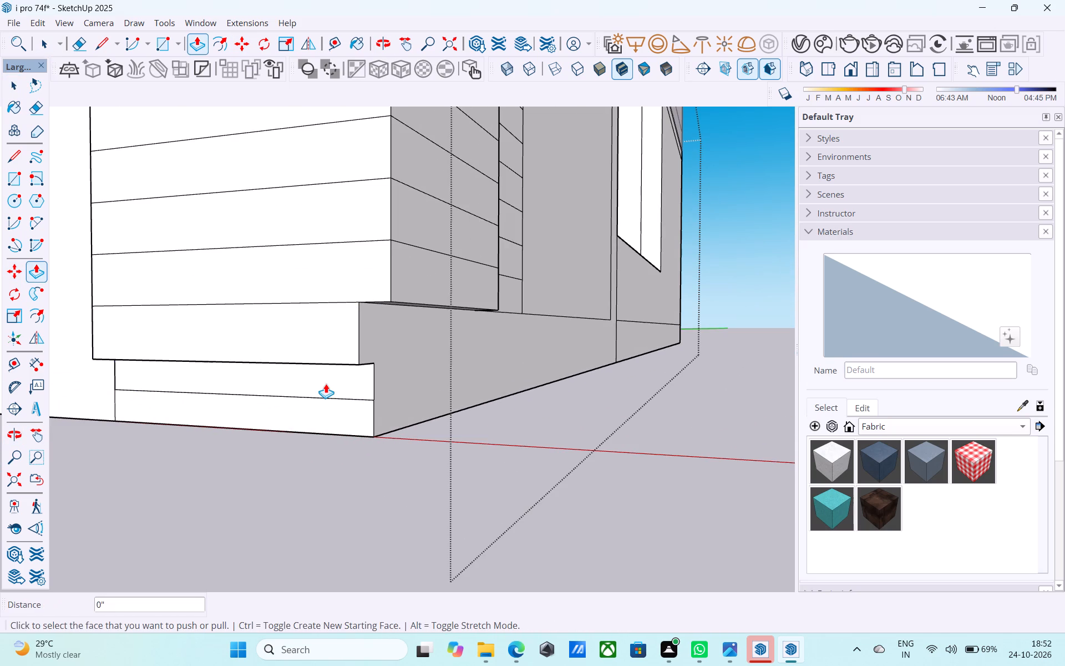
key("space")
left_click(326, 381)
key("p")
left_click(326, 381)
left_click(326, 352)
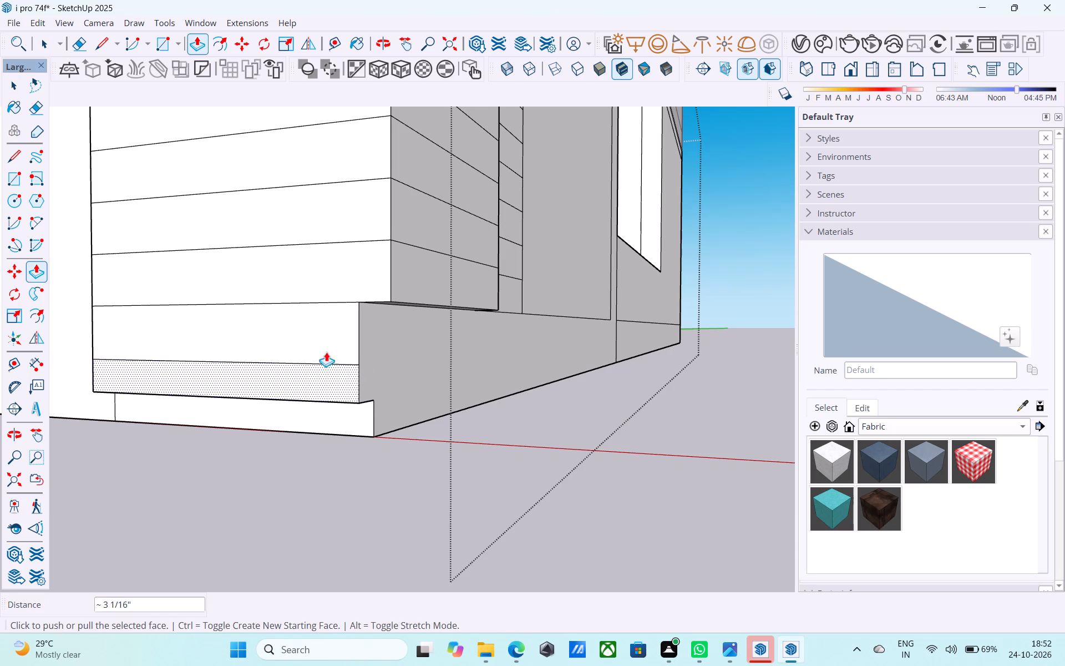
key("space")
left_click(324, 413)
key("p")
left_click(324, 413)
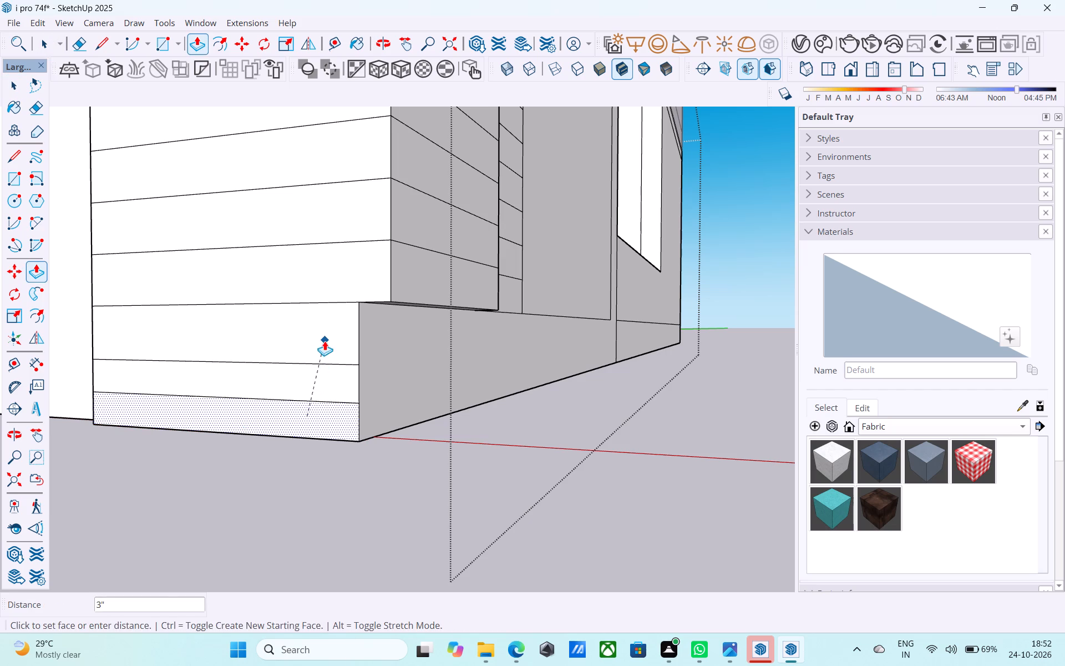
left_click(324, 341)
Pull the ground-floor frame face around the large panel, including its plinth, outward about 2 5/8".
scroll(326, 342, "down", 10)
scroll(327, 362, "up", 1)
scroll(325, 368, "down", 5)
middle_click_drag(304, 415, 275, 509)
scroll(357, 339, "down", 5)
middle_click_drag(361, 337, 354, 485)
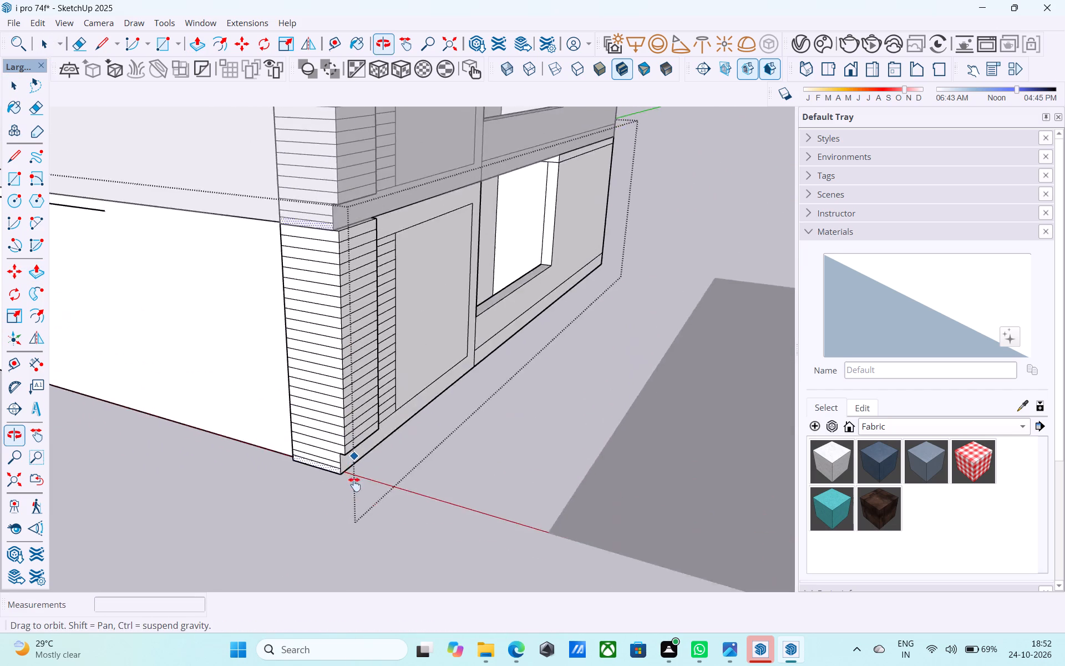
middle_click_drag(354, 485, 268, 538)
scroll(320, 443, "up", 5)
scroll(317, 449, "down", 5)
middle_click_drag(302, 462, 374, 405, "shift")
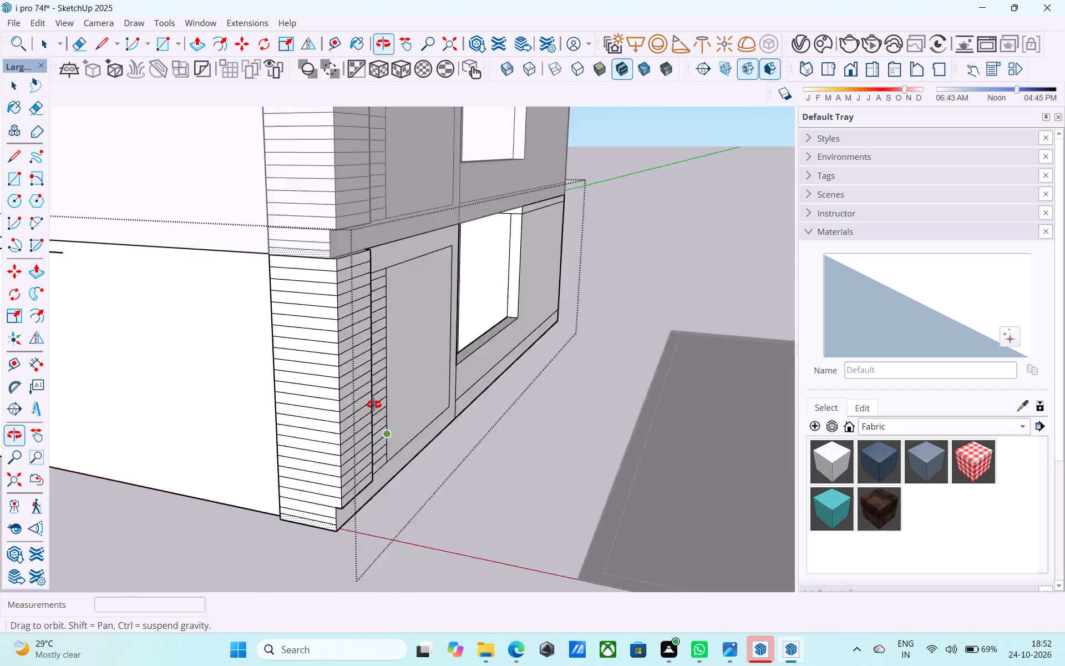
middle_click_drag(374, 405, 336, 405, "shift")
middle_click_drag(344, 398, 347, 385)
middle_click_drag(327, 443, 344, 389, "shift")
scroll(324, 407, "up", 4)
key("space")
left_click(318, 405)
key("p")
left_click(318, 404)
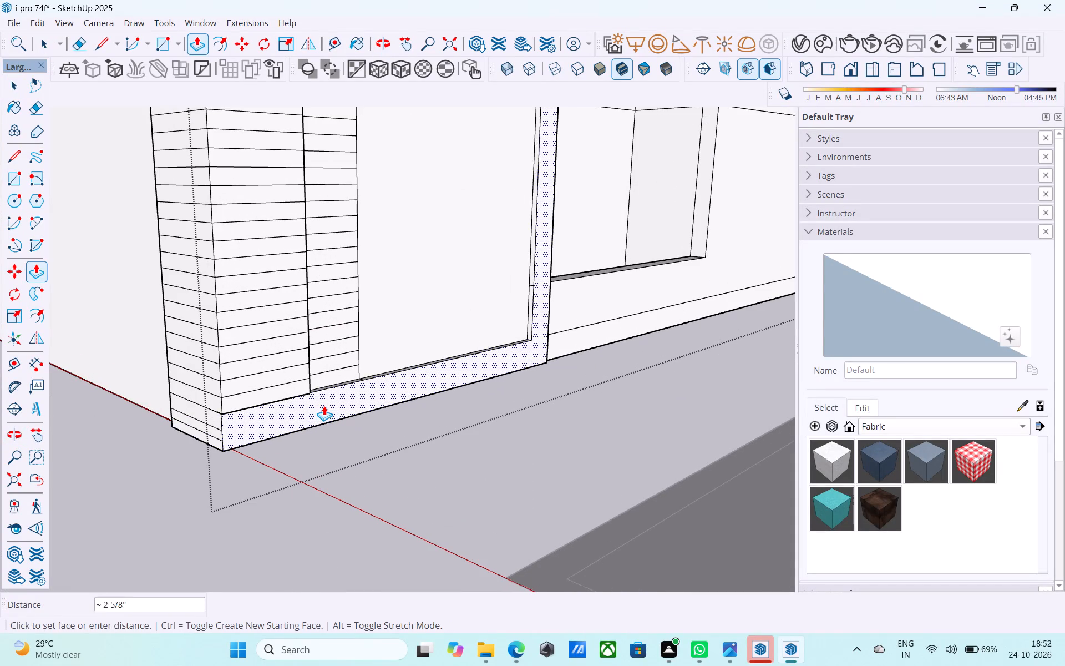
left_click(324, 406)
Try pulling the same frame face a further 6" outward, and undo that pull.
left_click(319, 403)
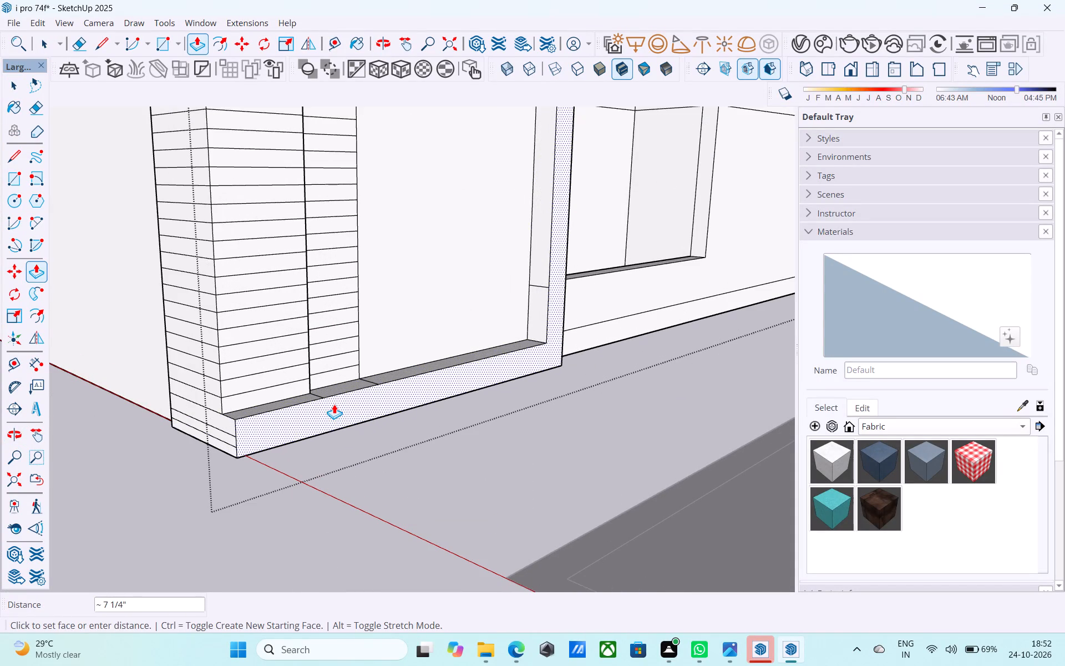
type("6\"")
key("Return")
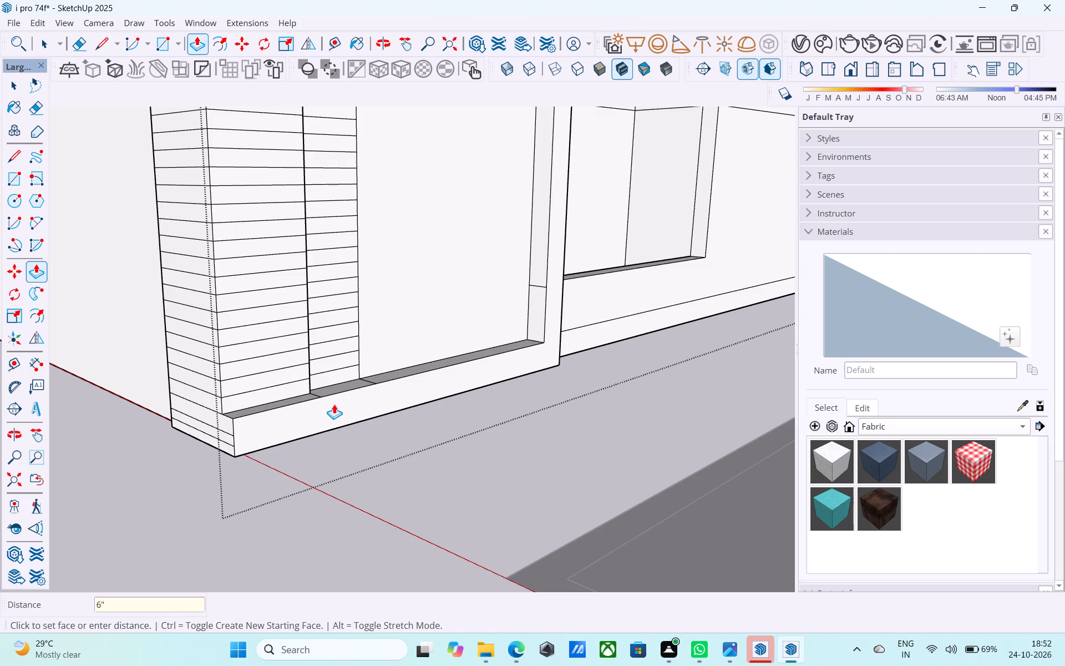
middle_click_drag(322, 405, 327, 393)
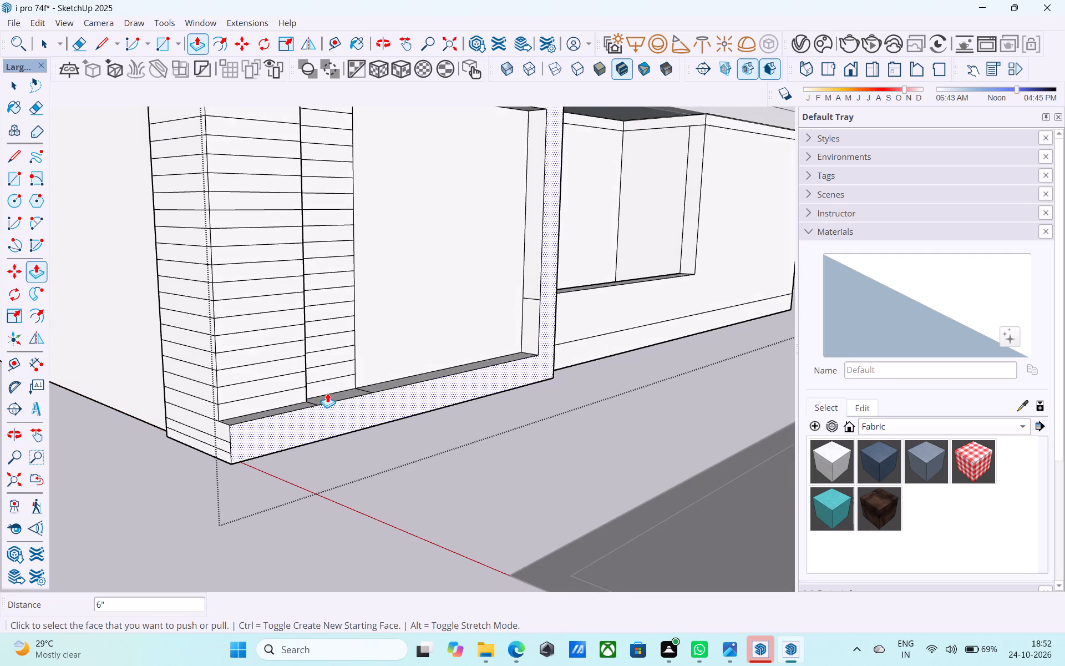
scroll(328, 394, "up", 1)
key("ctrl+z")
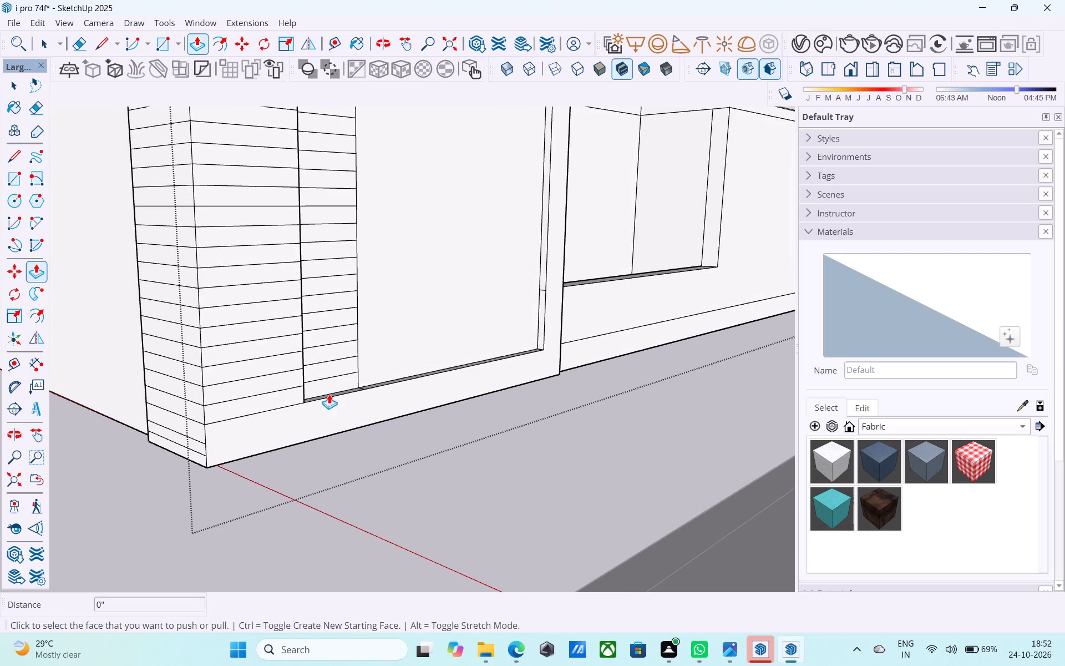
Draw a 1' vertical line across the frame's plinth face near the corner, from its top edge to the ground.
key("space")
key("l")
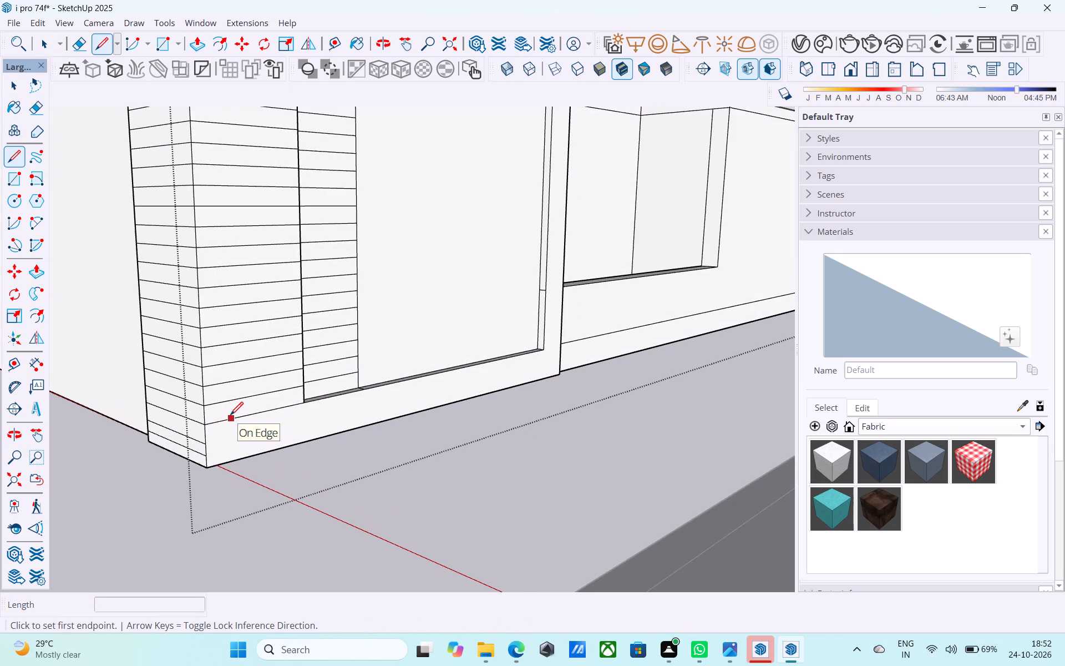
left_click(244, 416)
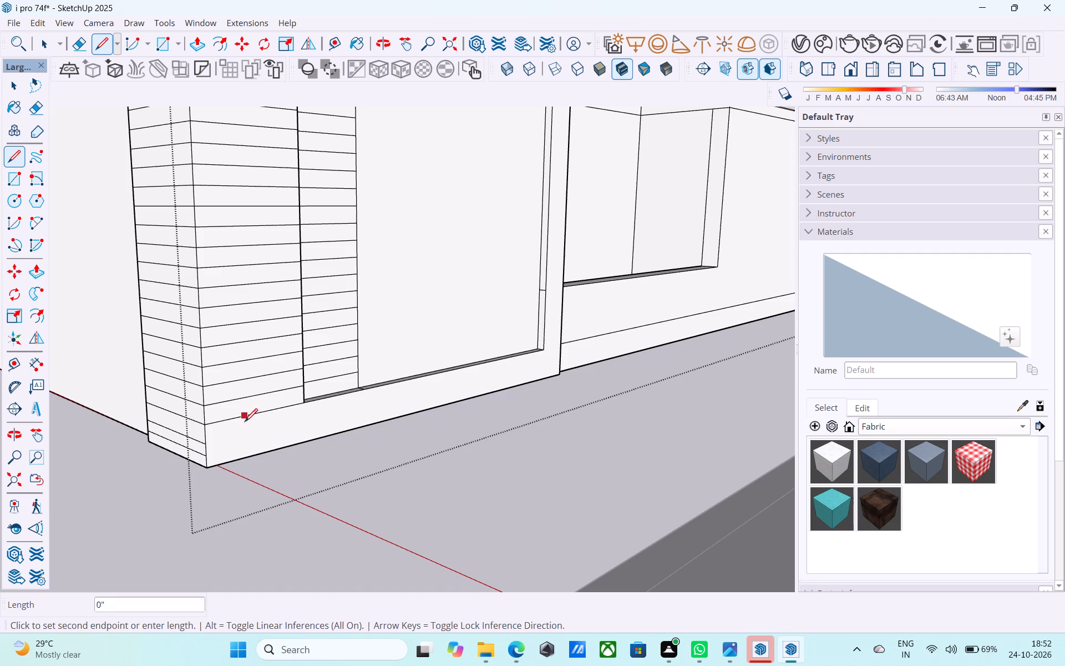
left_click(248, 460)
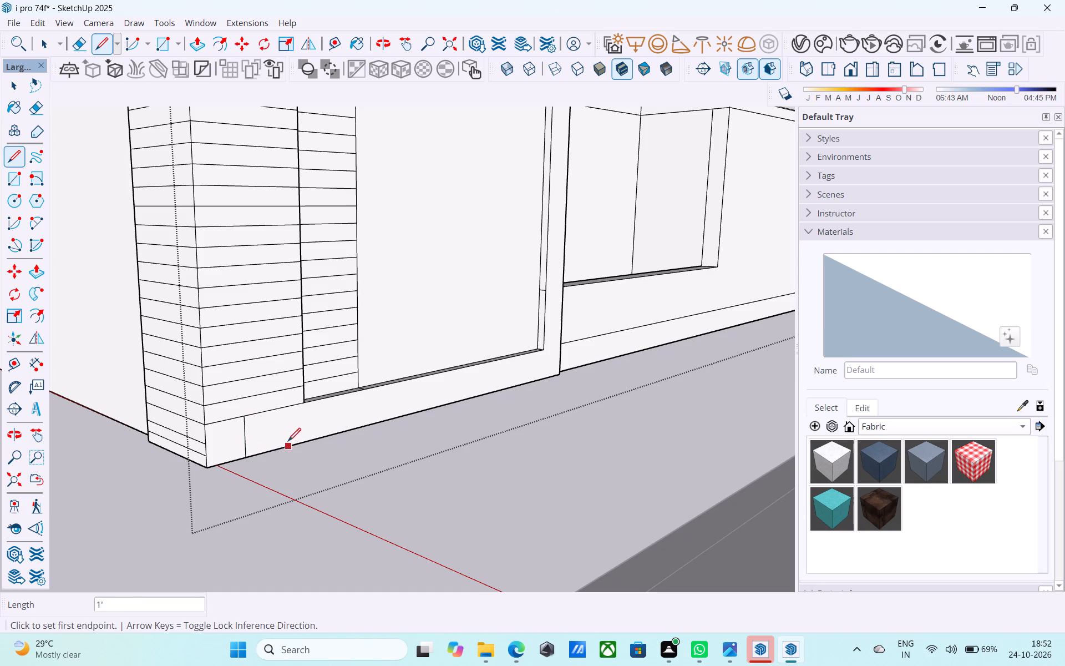
Pull the frame face around the large ground-floor panel, excluding the 1' corner piece of the plinth, outward 6".
key("space")
left_click(290, 441)
key("p")
left_click(291, 417)
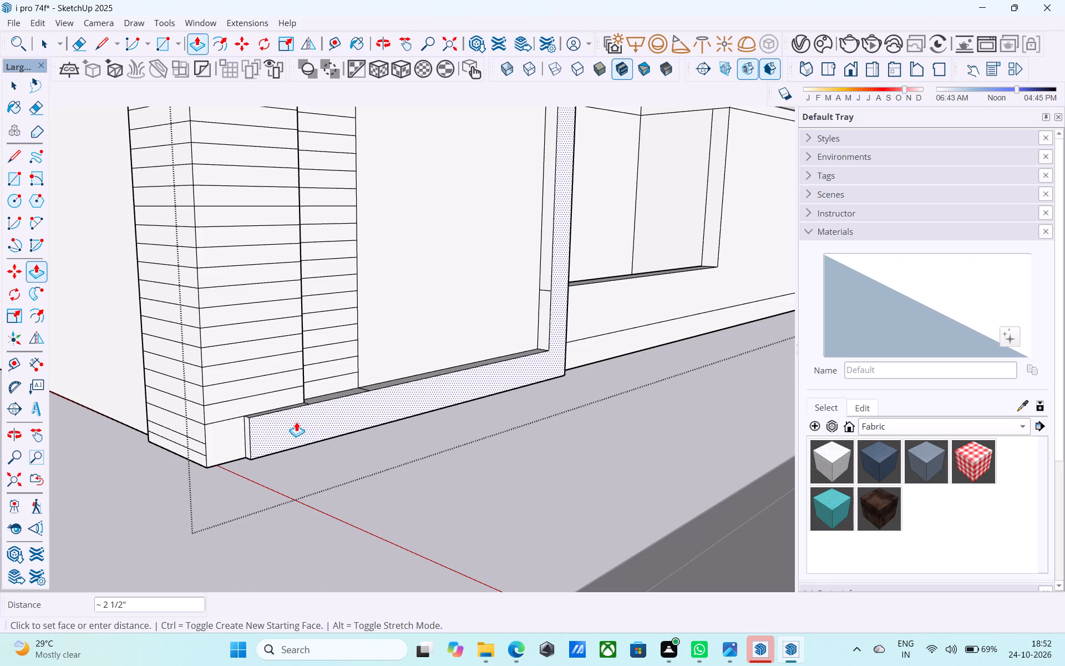
type("6\"")
key("Return")
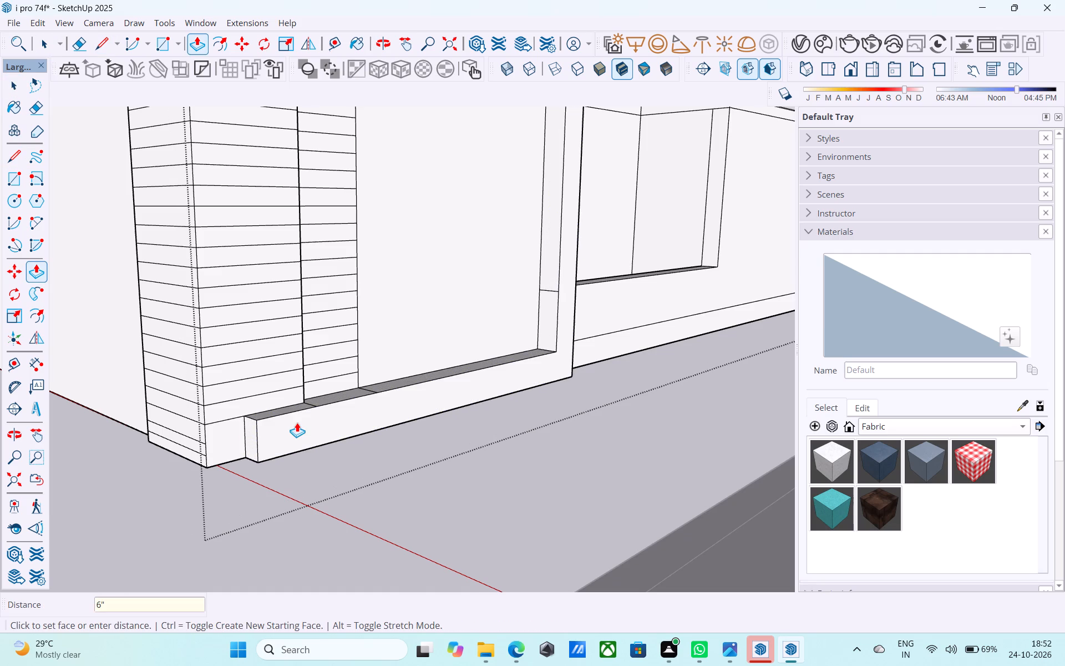
Erase the leftover edges crossing the top face of the frame's bottom ledge.
key("e")
scroll(321, 403, "down", 5)
middle_click_drag(318, 411, 305, 537)
scroll(319, 465, "up", 10)
left_click_drag(301, 453, 288, 456)
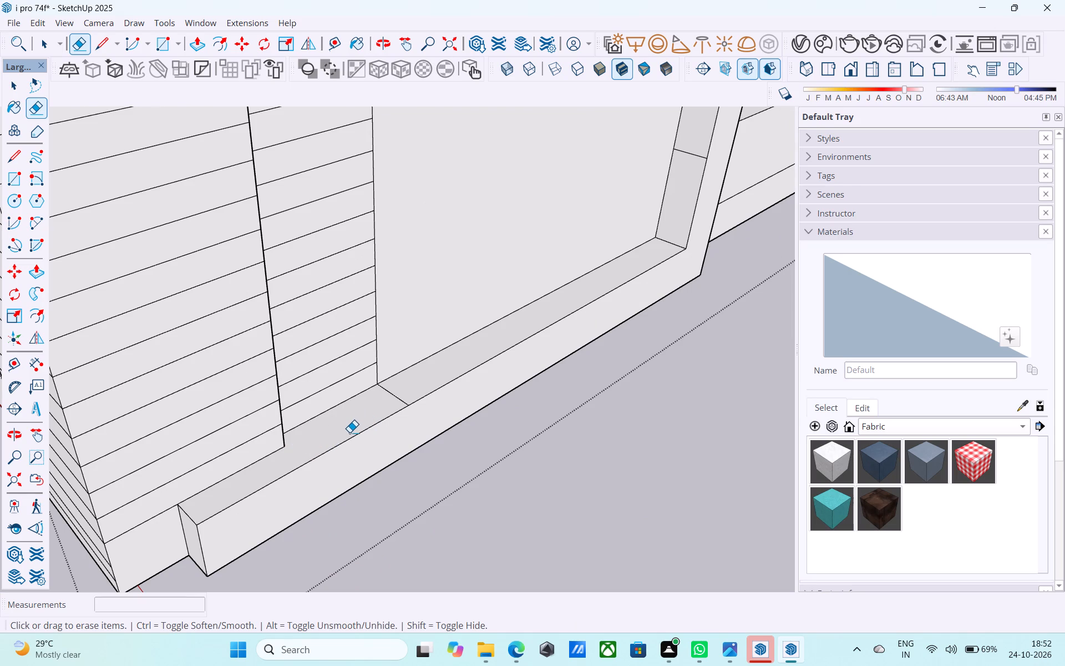
left_click_drag(389, 393, 387, 407)
Erase the leftover band line on the end face of the frame's top beam.
scroll(414, 442, "down", 18)
middle_click_drag(410, 470, 399, 320)
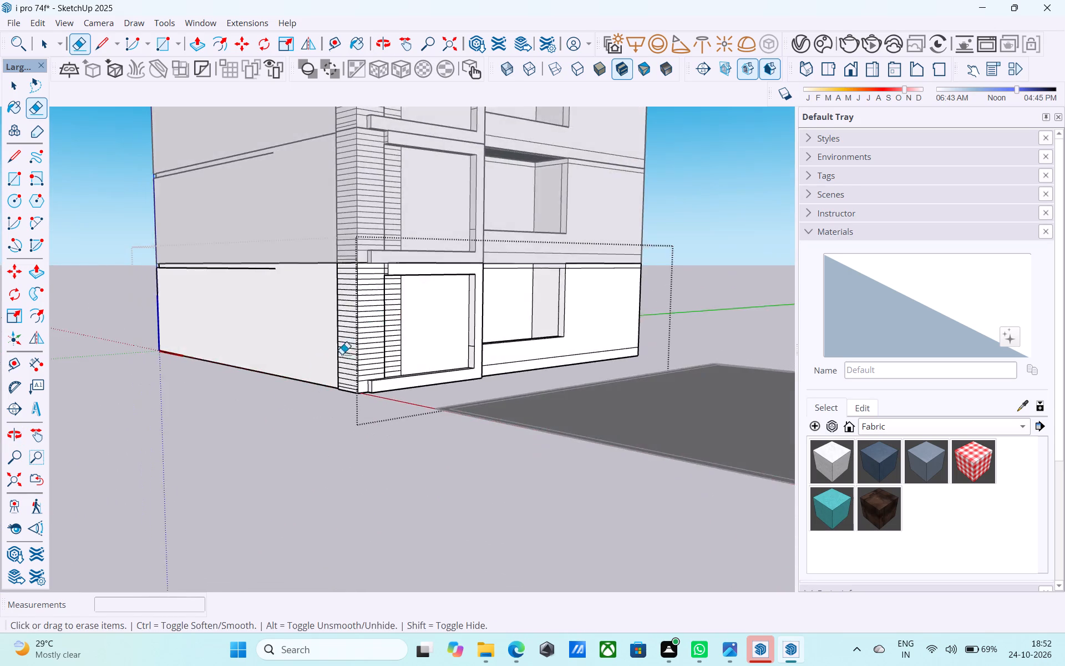
scroll(297, 396, "down", 6)
scroll(386, 292, "up", 10)
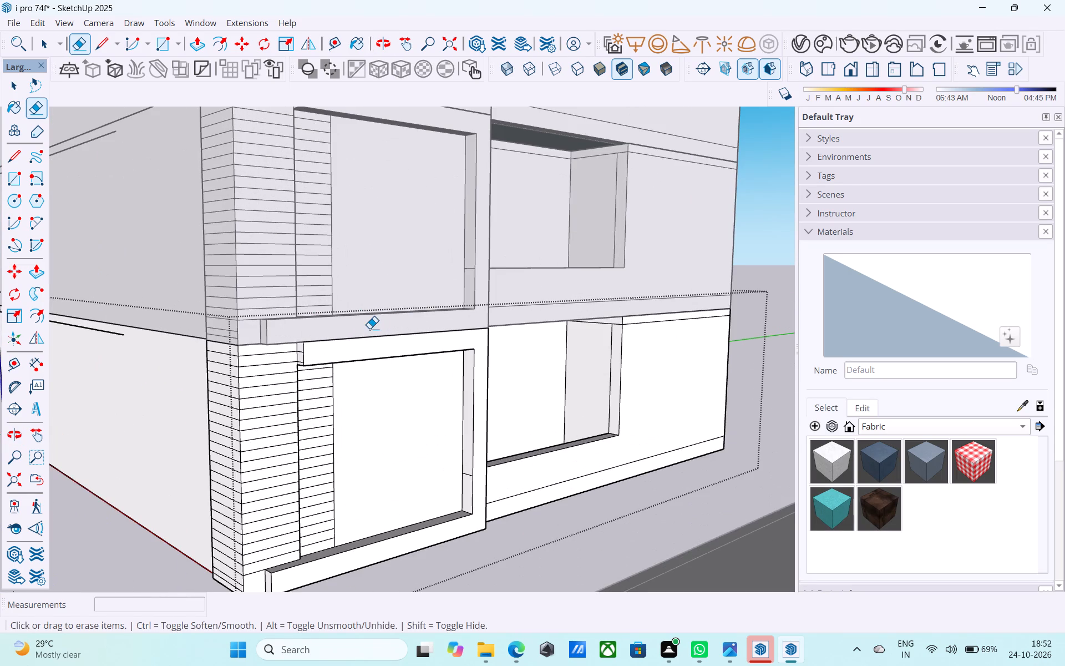
key("space")
key("e")
scroll(302, 366, "up", 9)
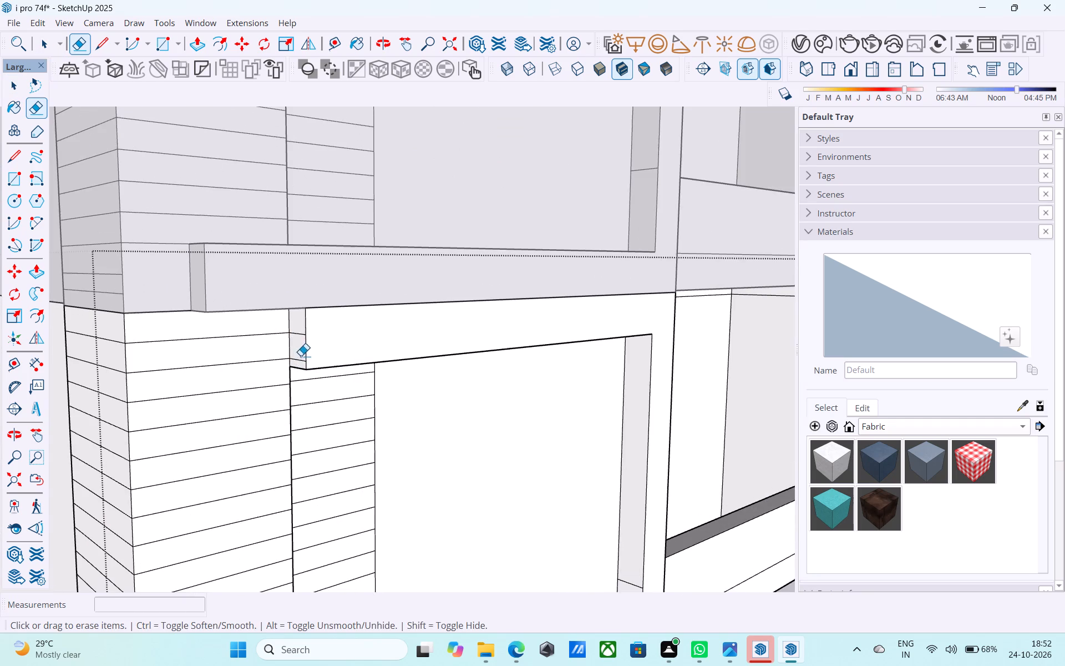
left_click_drag(295, 336, 297, 330)
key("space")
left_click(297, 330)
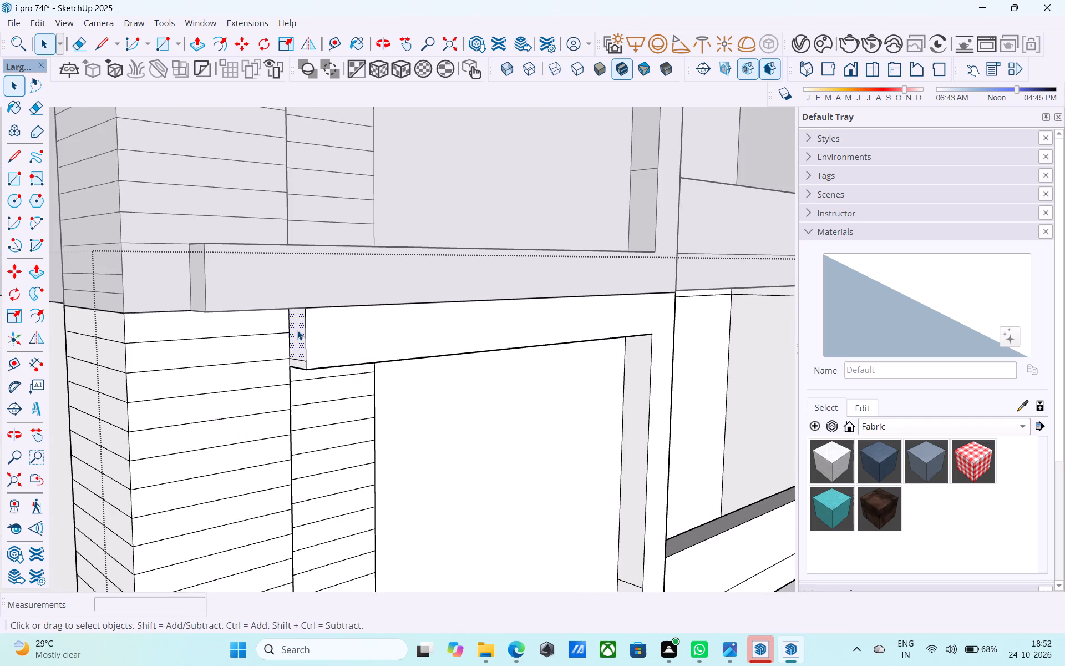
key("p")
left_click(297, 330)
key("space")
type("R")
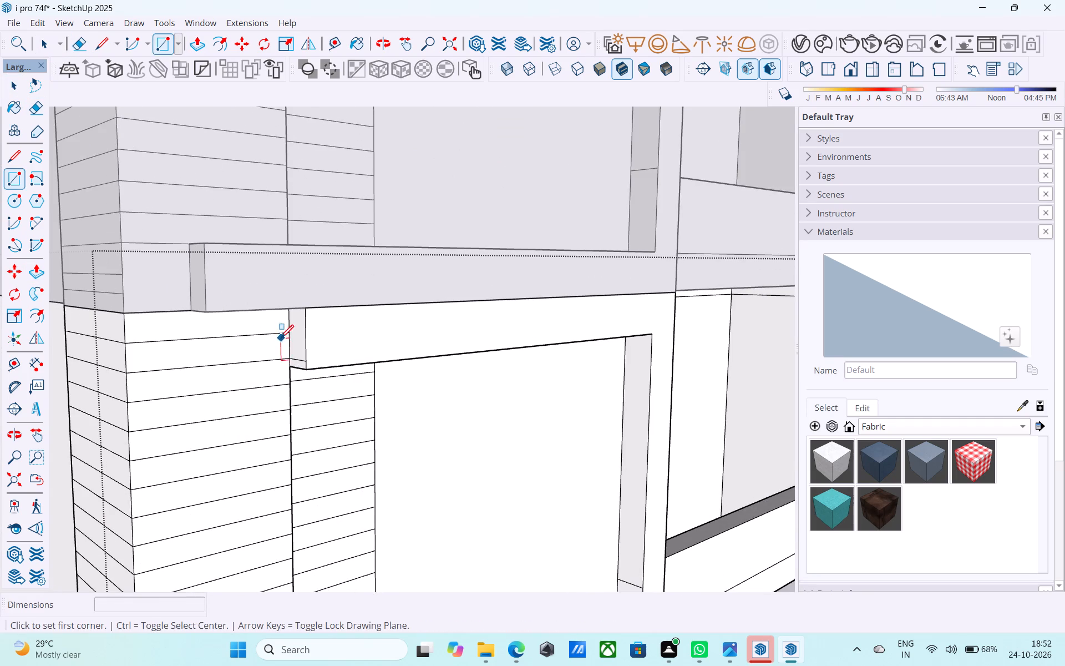
Erase the remaining short line near the bottom of the top beam's end face.
key("e")
scroll(285, 359, "up", 4)
left_click(301, 362)
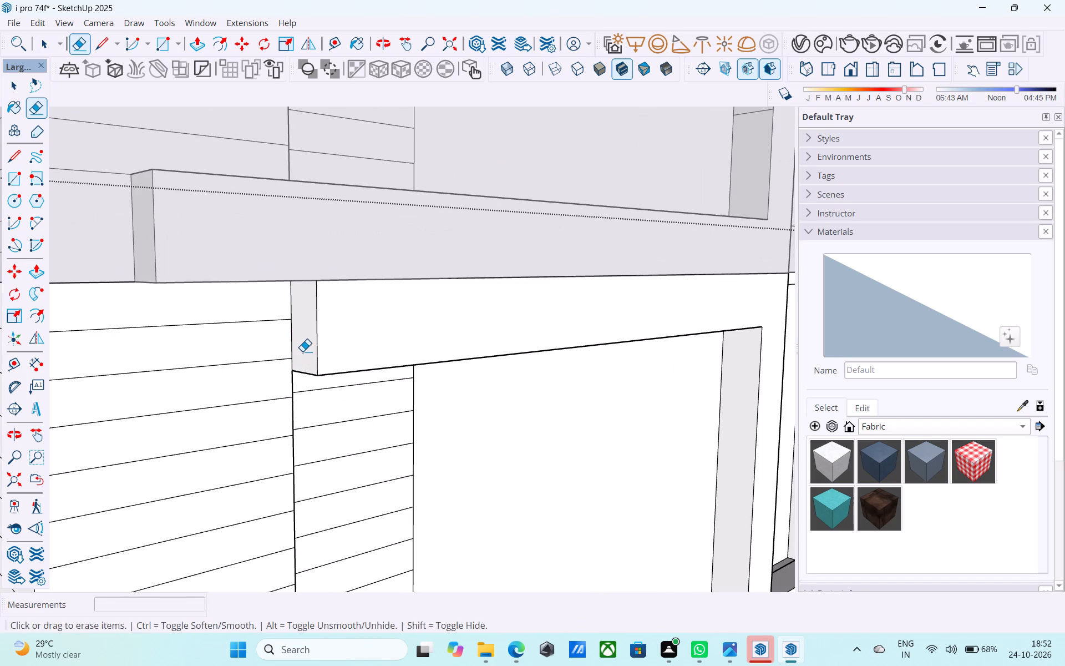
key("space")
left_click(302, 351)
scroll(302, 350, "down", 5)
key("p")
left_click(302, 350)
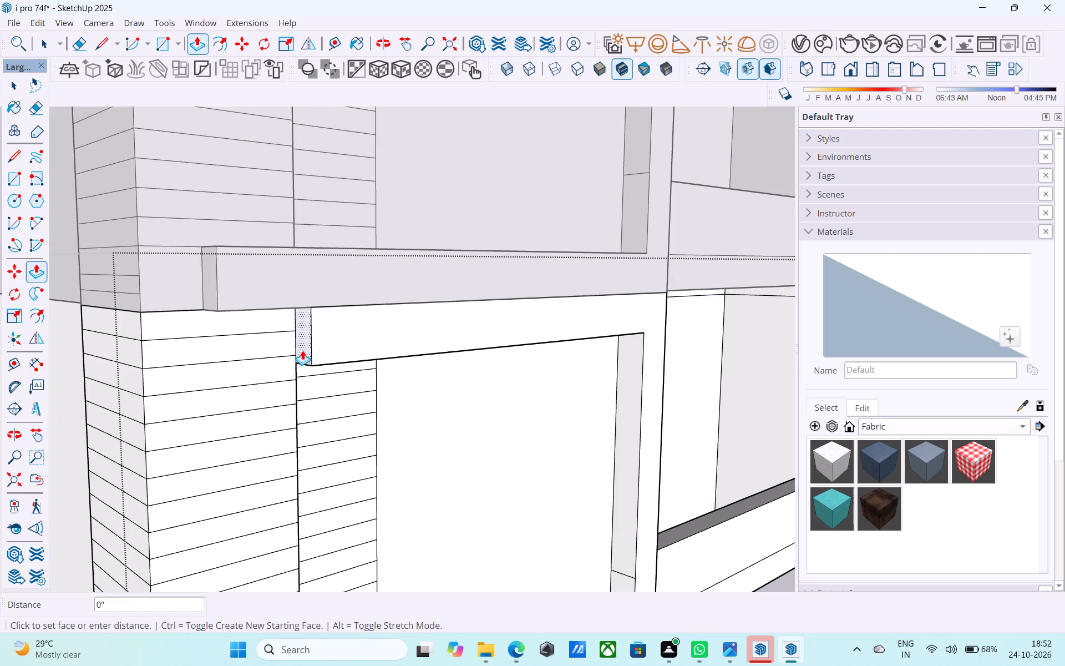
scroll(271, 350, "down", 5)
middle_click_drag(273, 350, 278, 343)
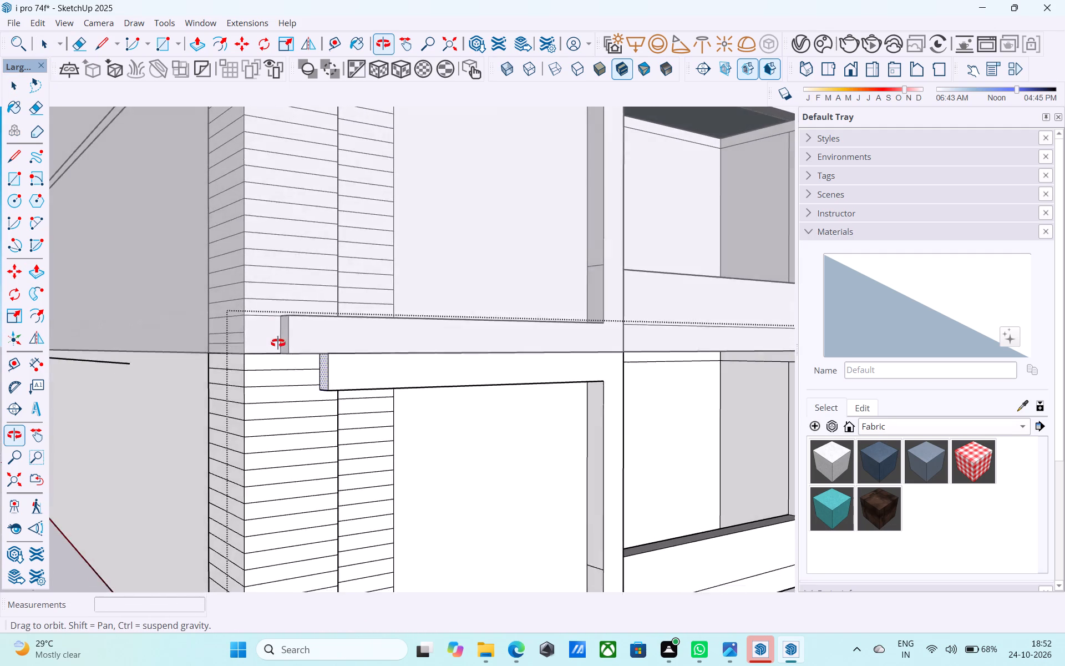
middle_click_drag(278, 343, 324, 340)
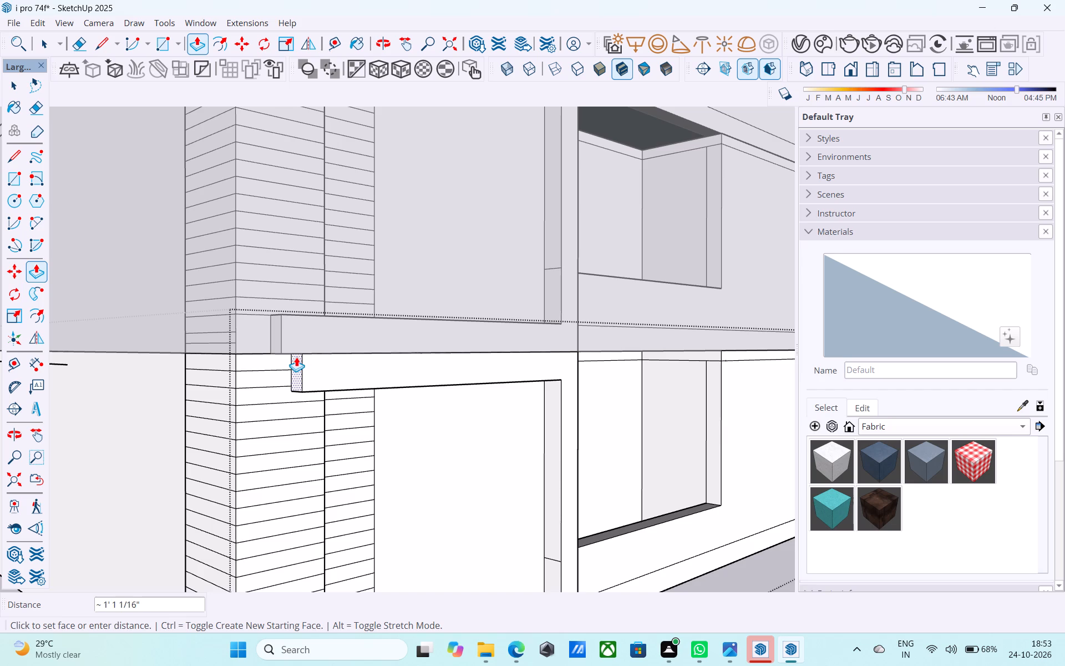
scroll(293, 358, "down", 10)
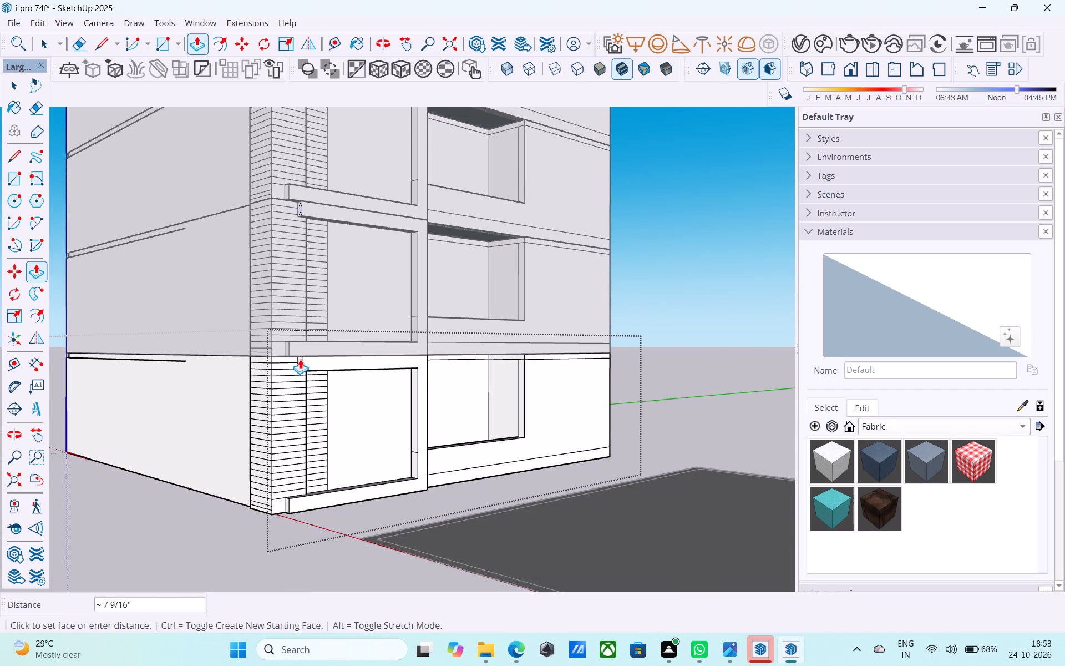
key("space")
Pull the top beam's end face about 1' 8 11/16" toward the building corner, aligned with the end of the band above.
scroll(300, 359, "up", 8)
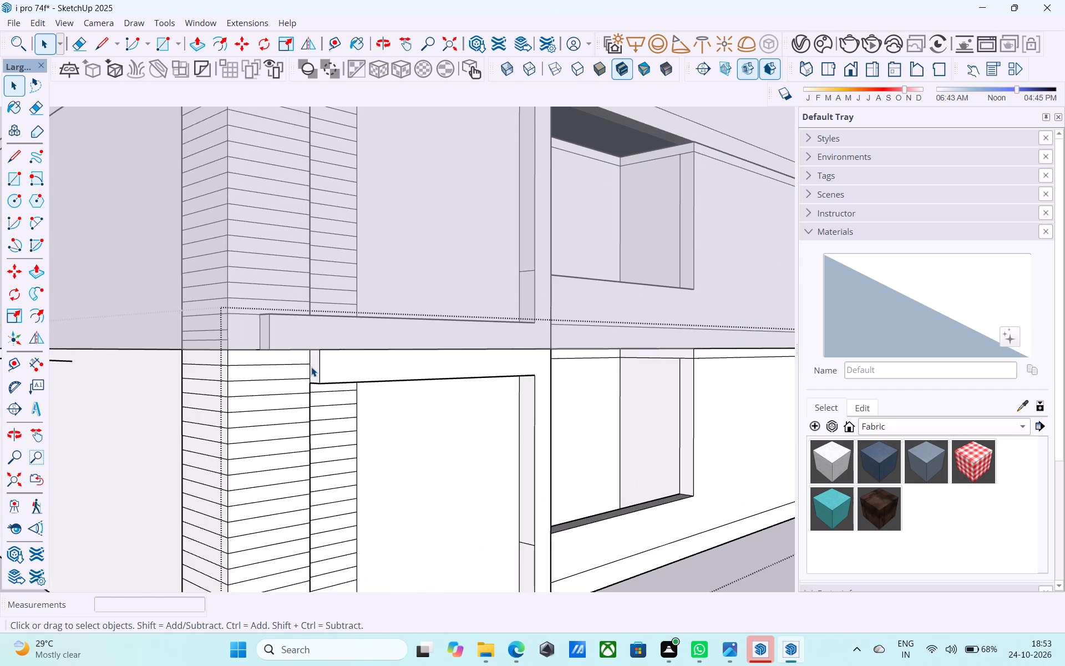
scroll(311, 367, "down", 12)
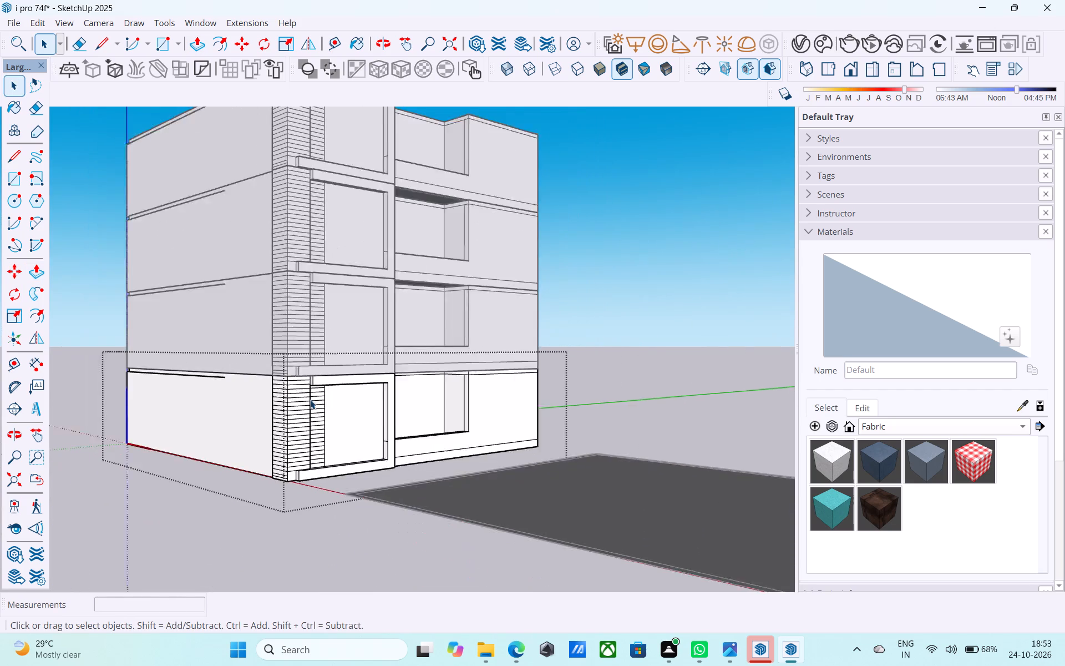
scroll(310, 400, "down", 7)
middle_click_drag(310, 400, 296, 391)
scroll(310, 392, "up", 4)
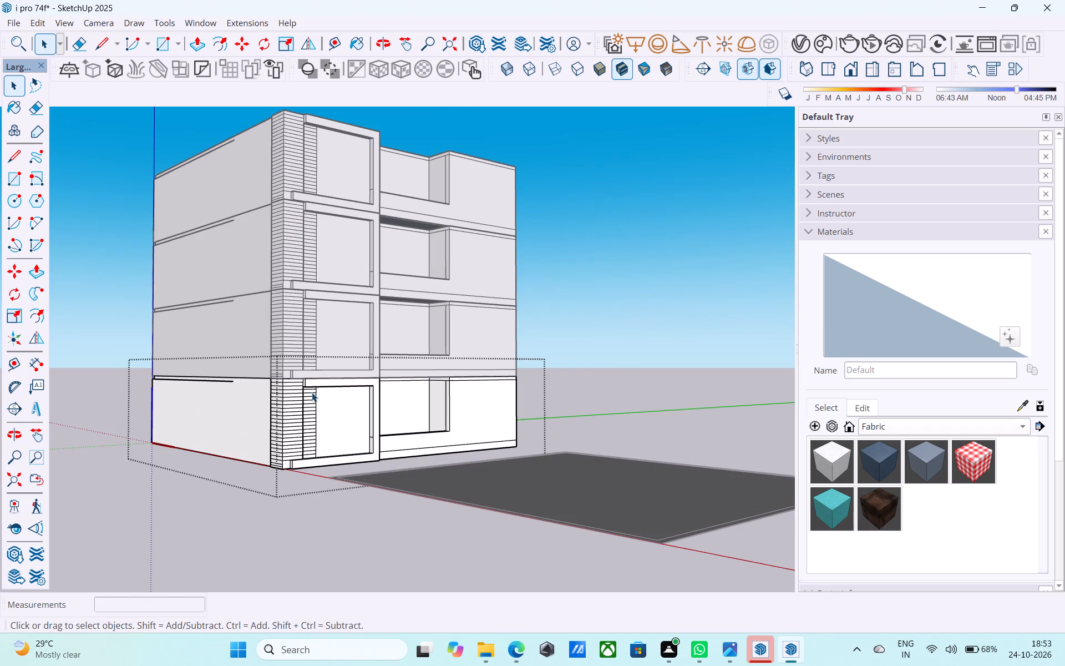
scroll(312, 392, "up", 15)
left_click(290, 366)
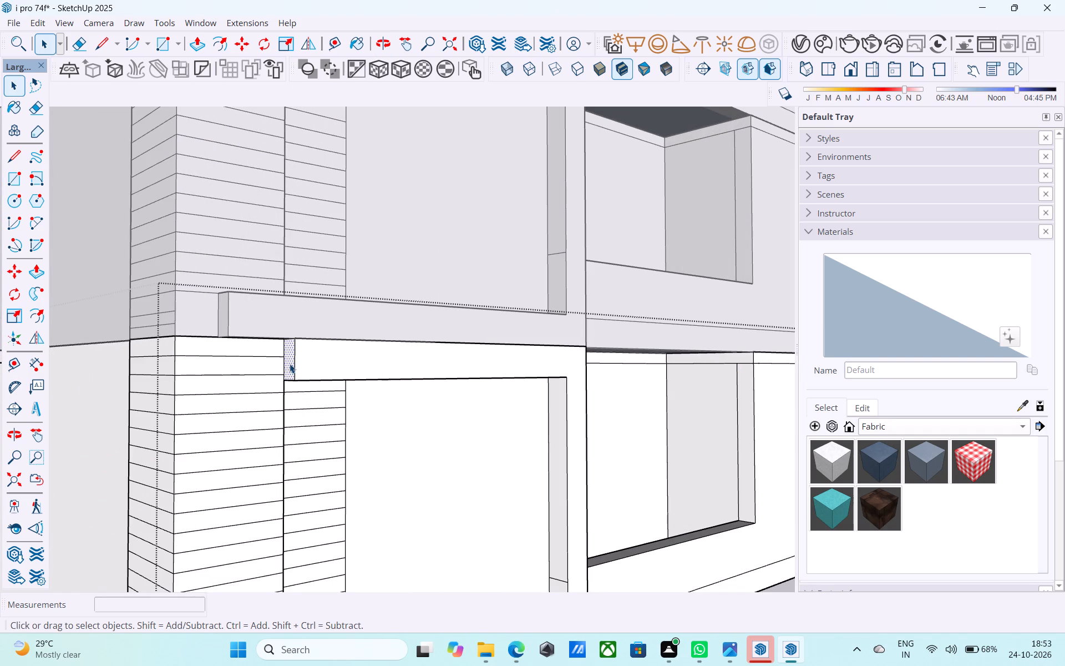
key("p")
left_click(290, 363)
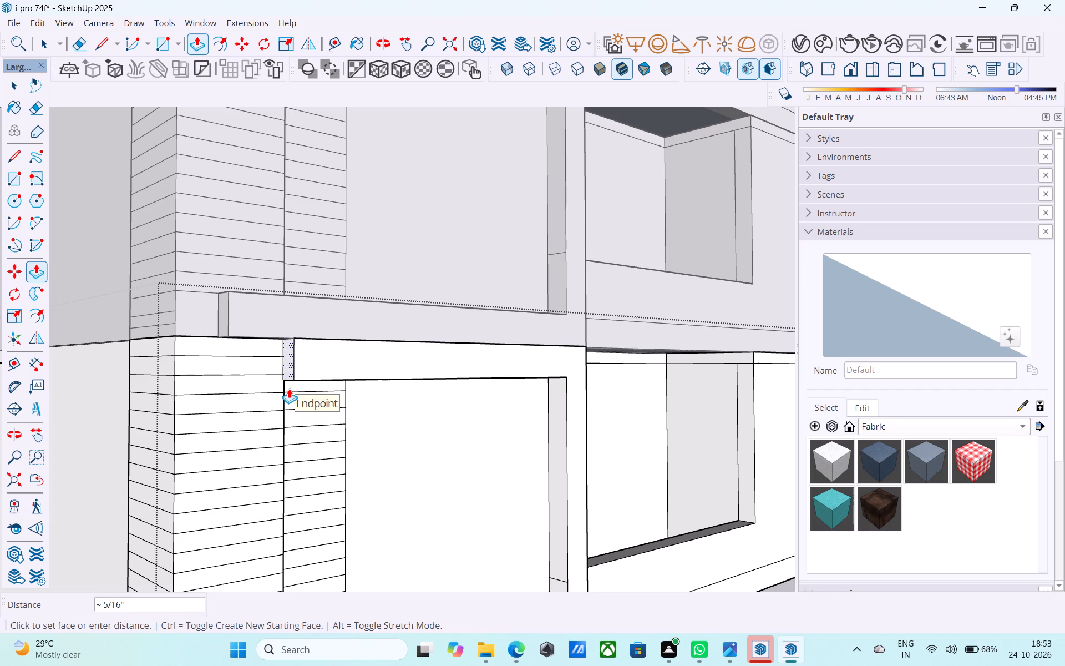
left_click(230, 324)
Examine the extended beams and projecting panel frames on the stacked floors from several angles.
scroll(265, 390, "down", 11)
middle_click_drag(284, 416, 223, 450)
middle_click_drag(249, 427, 301, 434)
scroll(304, 425, "down", 6)
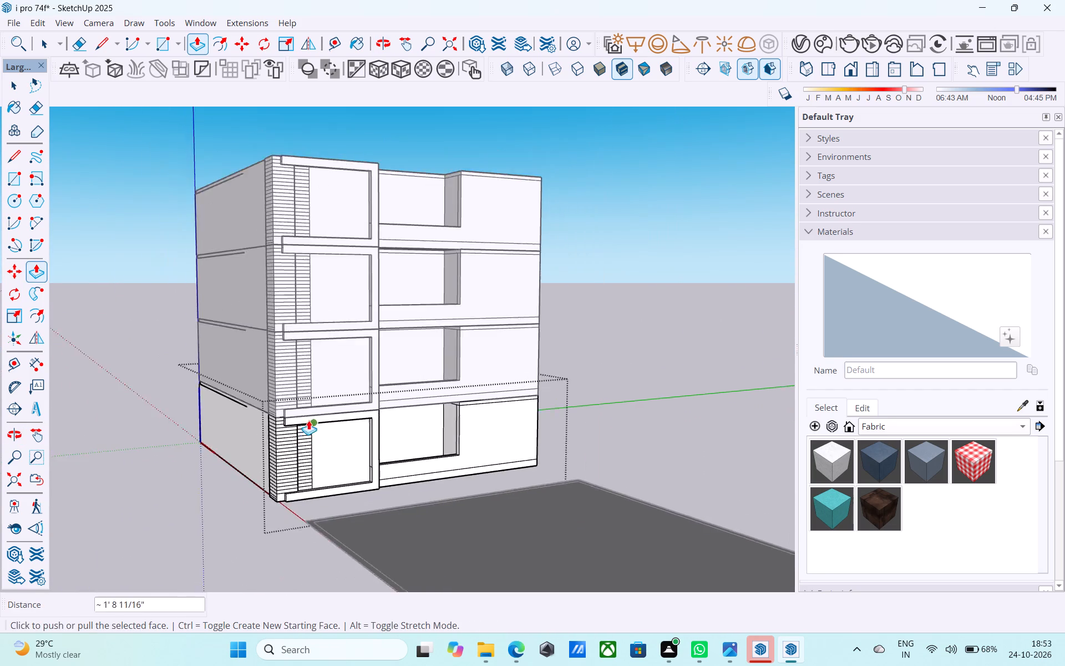
scroll(308, 420, "down", 5)
middle_click_drag(309, 431, 278, 459, "shift")
key("space")
scroll(286, 449, "up", 5)
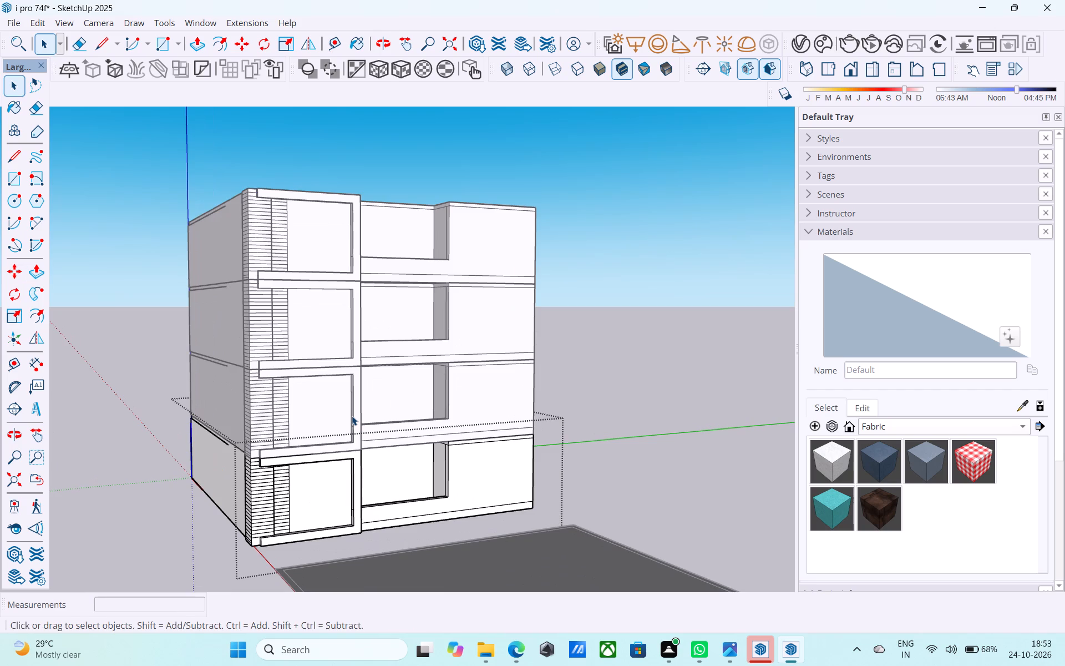
middle_click_drag(352, 416, 336, 408)
middle_click_drag(353, 437, 356, 425, "shift")
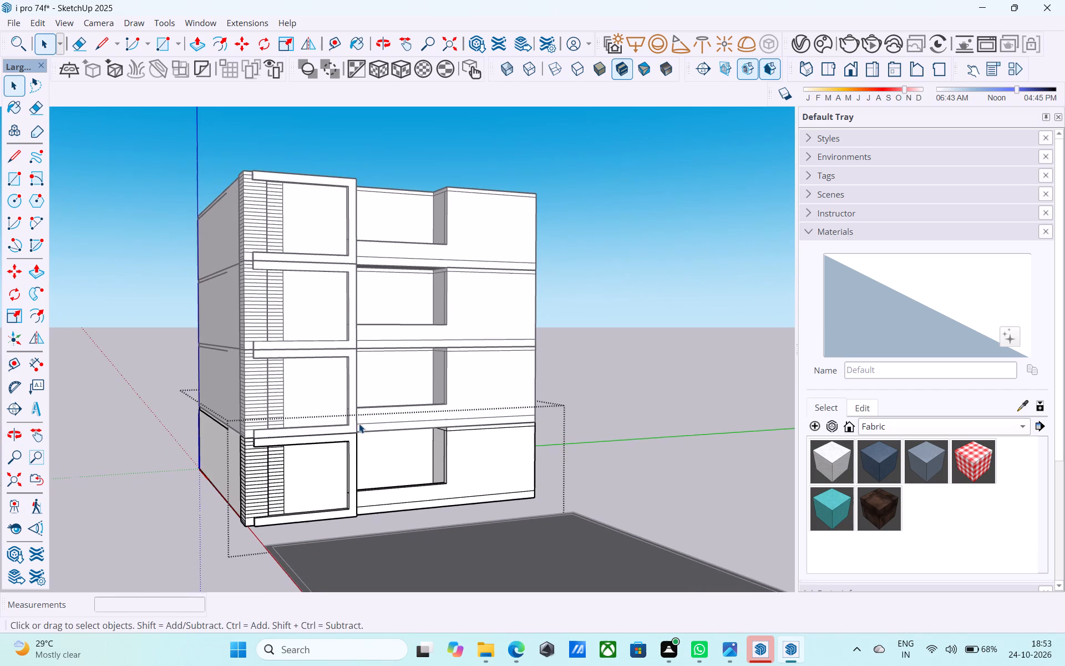
scroll(359, 423, "up", 1)
middle_click_drag(358, 433, 319, 399, "shift")
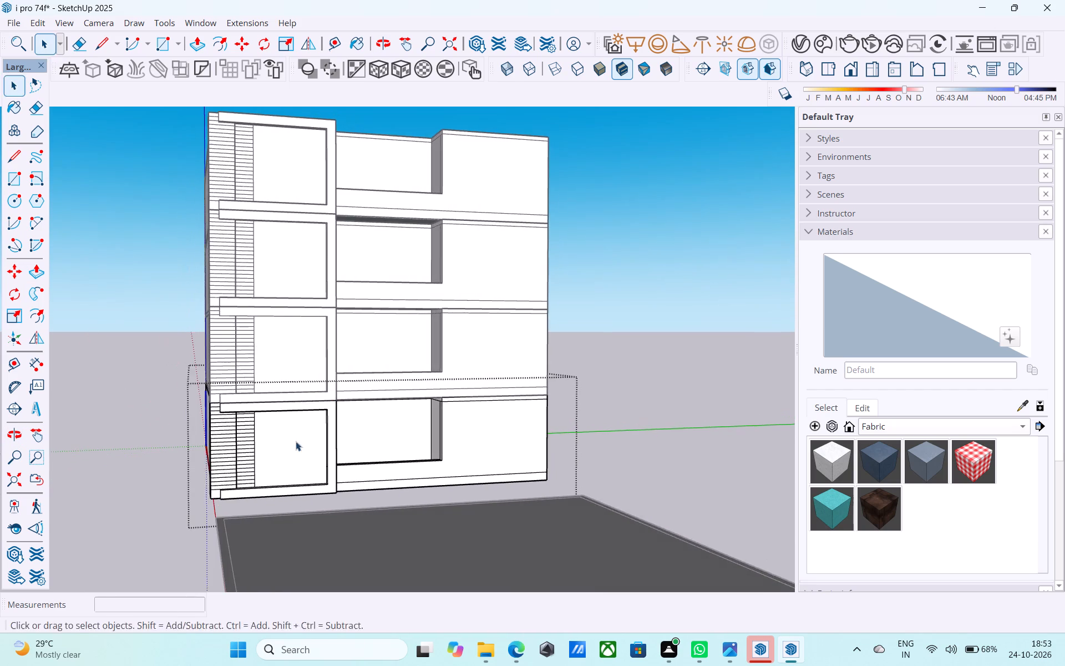
middle_click_drag(293, 451, 335, 432, "shift")
Place a horizontal guide 3' above the ground-floor panel's bottom edge and a vertical guide 2' in from its frame-side edge.
scroll(335, 432, "up", 11)
key("t")
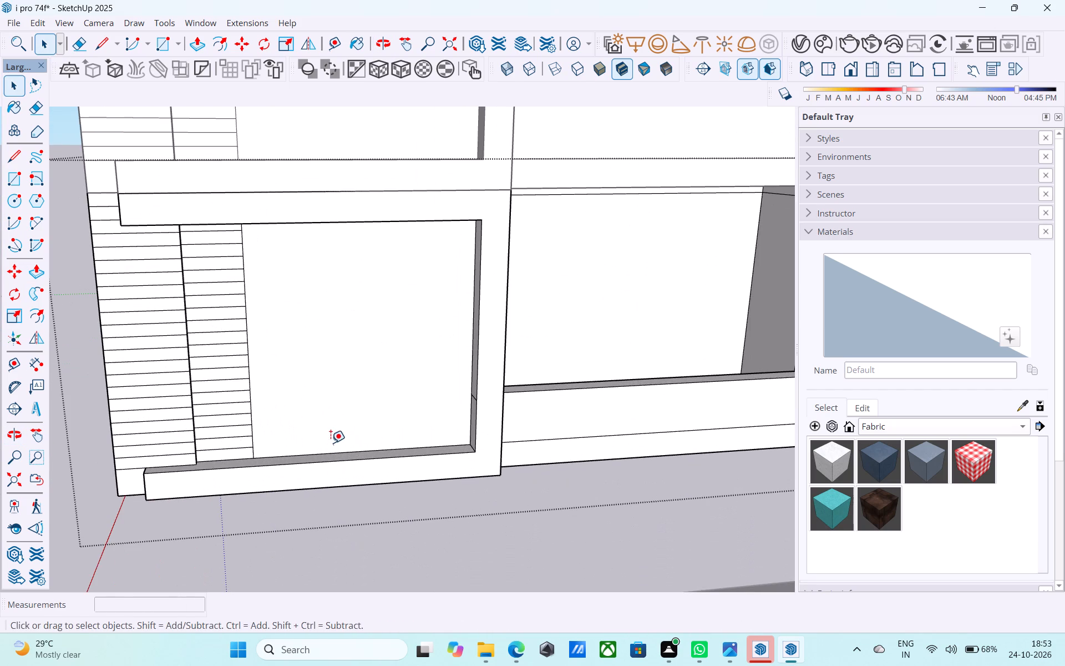
left_click(344, 451)
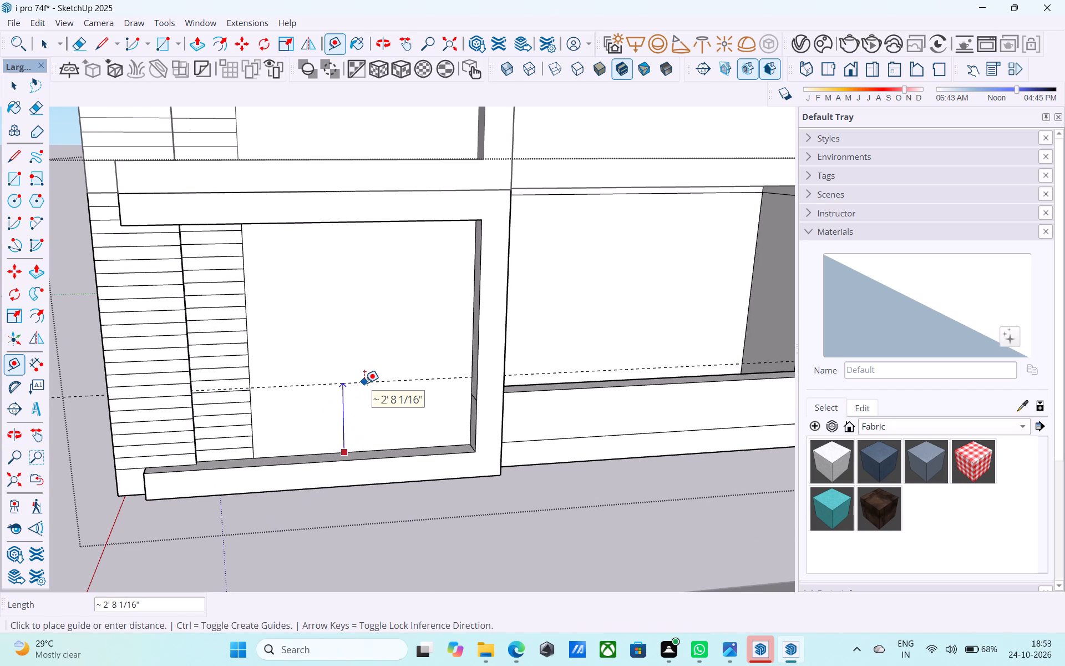
type("3'")
key("Return")
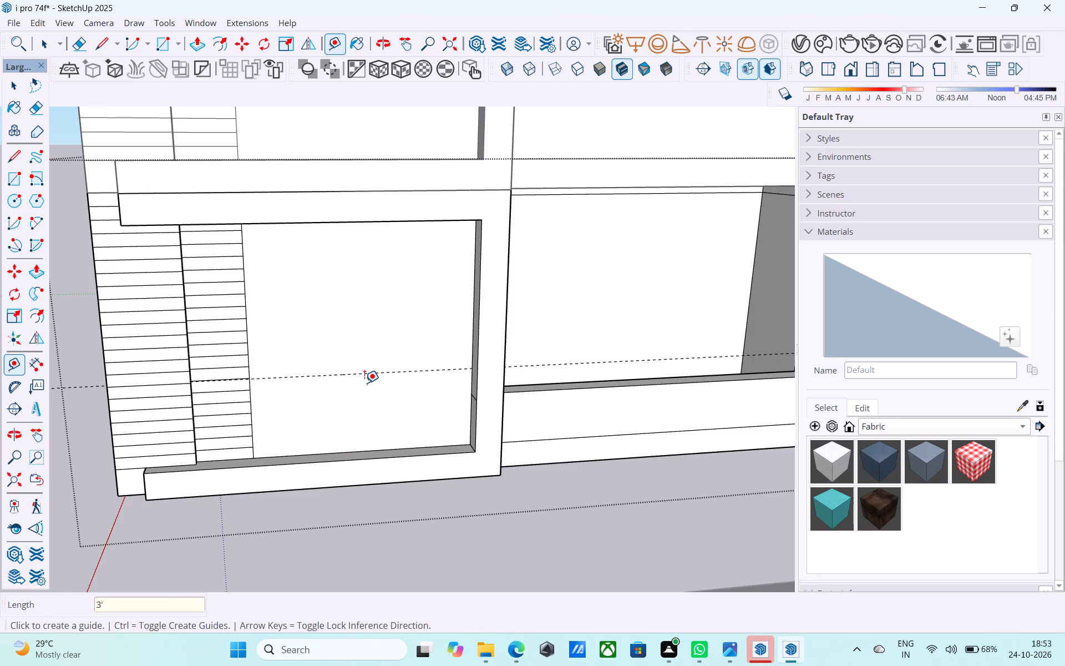
scroll(364, 383, "up", 1)
middle_click_drag(390, 349, 521, 322)
left_click(439, 279)
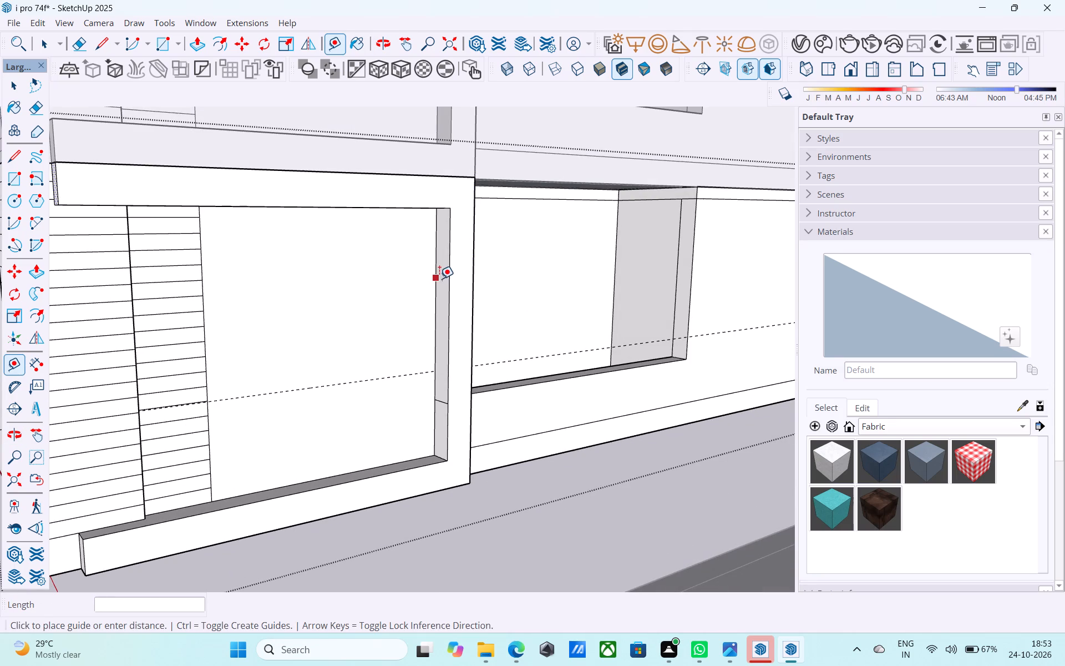
type("2'")
key("Return")
Draw a window rectangle 5' wide and 4' high on the panel, with its lower corner at the guides' intersection.
key("r")
scroll(392, 349, "down", 1)
middle_click_drag(385, 355, 374, 357)
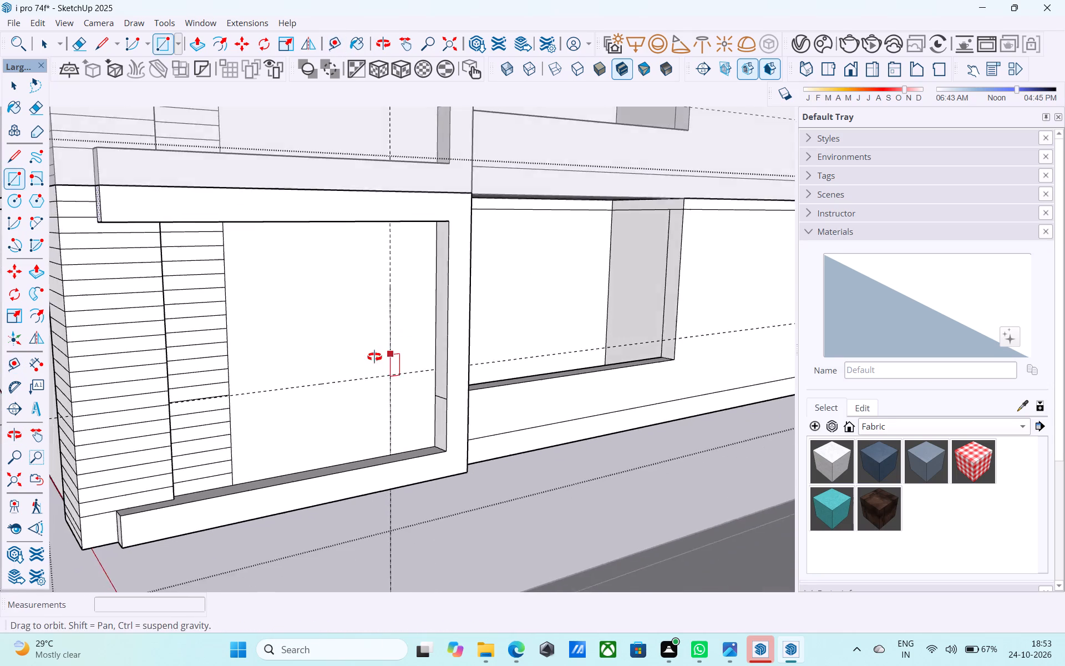
middle_click_drag(374, 357, 326, 376)
left_click(422, 365)
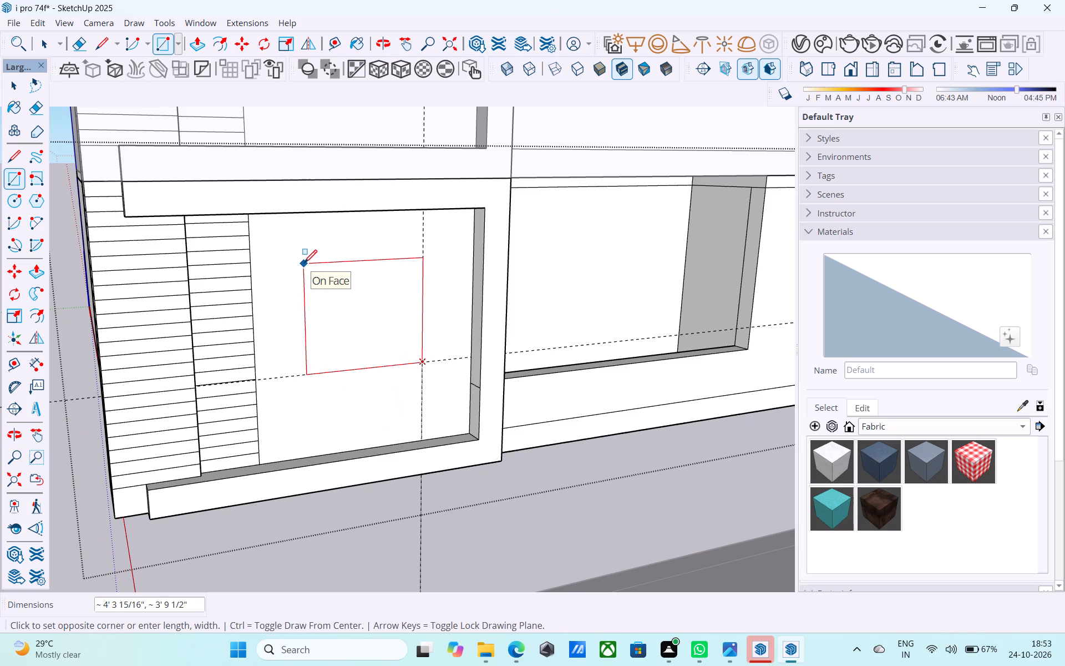
type("4',5'")
key("Return")
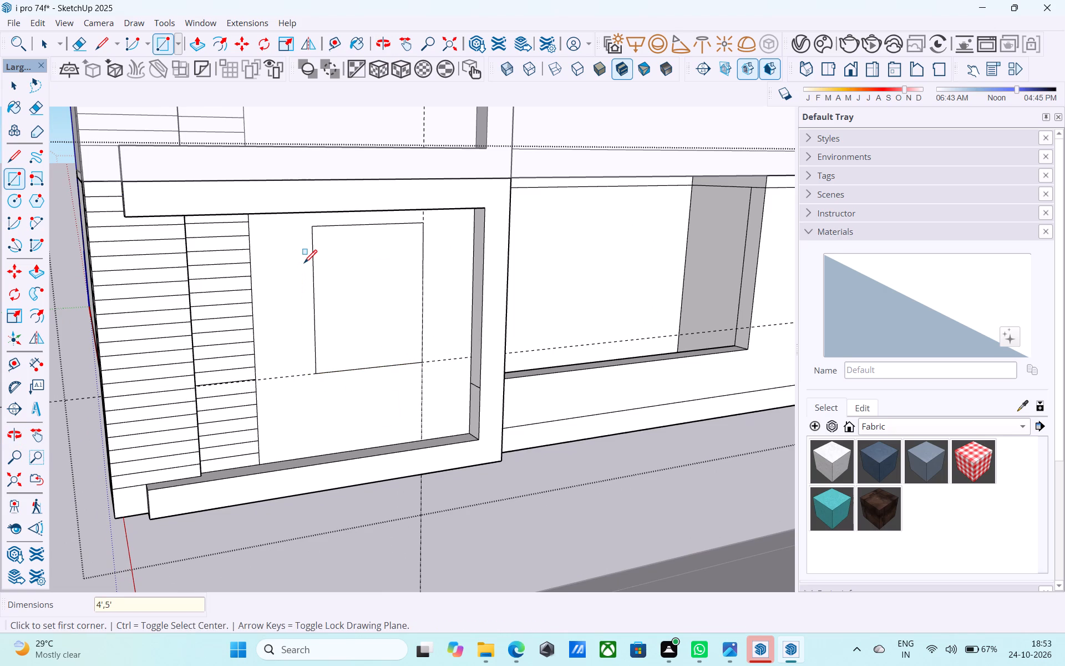
type("5',4'")
key("Return")
Offset the window rectangle's outline 3" inward to form a window frame.
scroll(327, 280, "down", 6)
key("space")
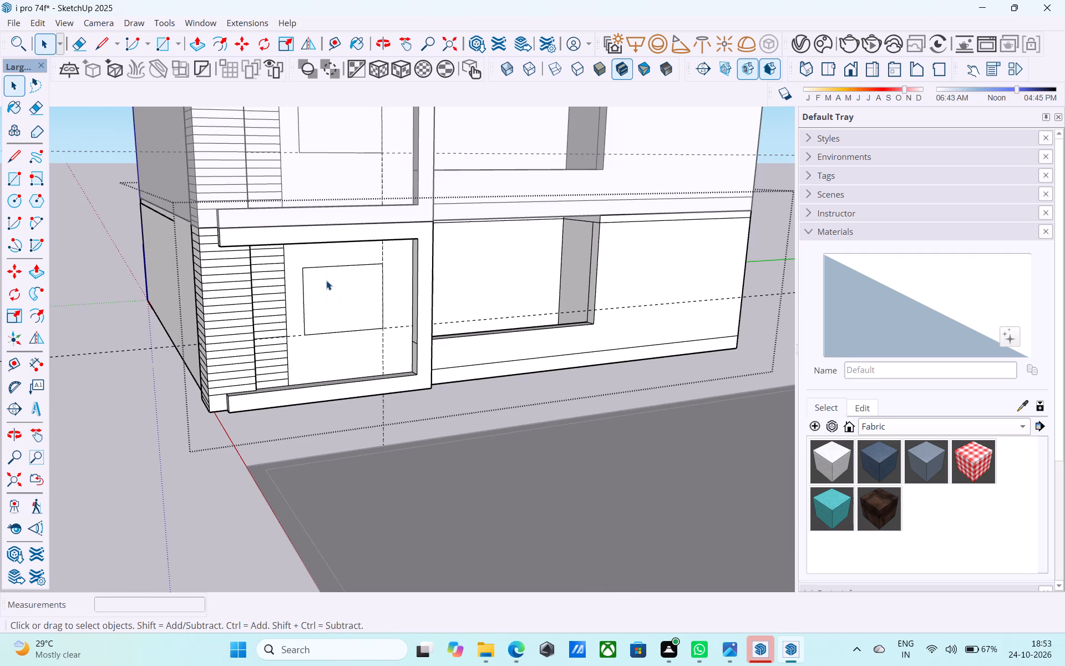
left_click(326, 280)
scroll(324, 283, "up", 4)
key("f")
left_click(324, 283)
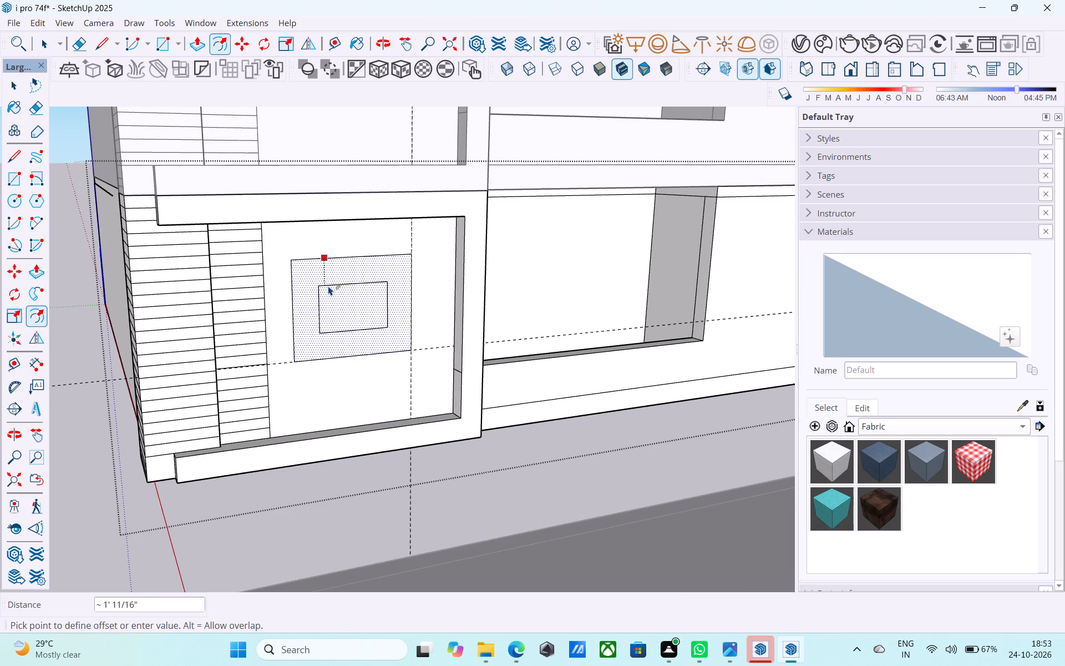
key("3")
key("shift+quotedbl")
key("Return")
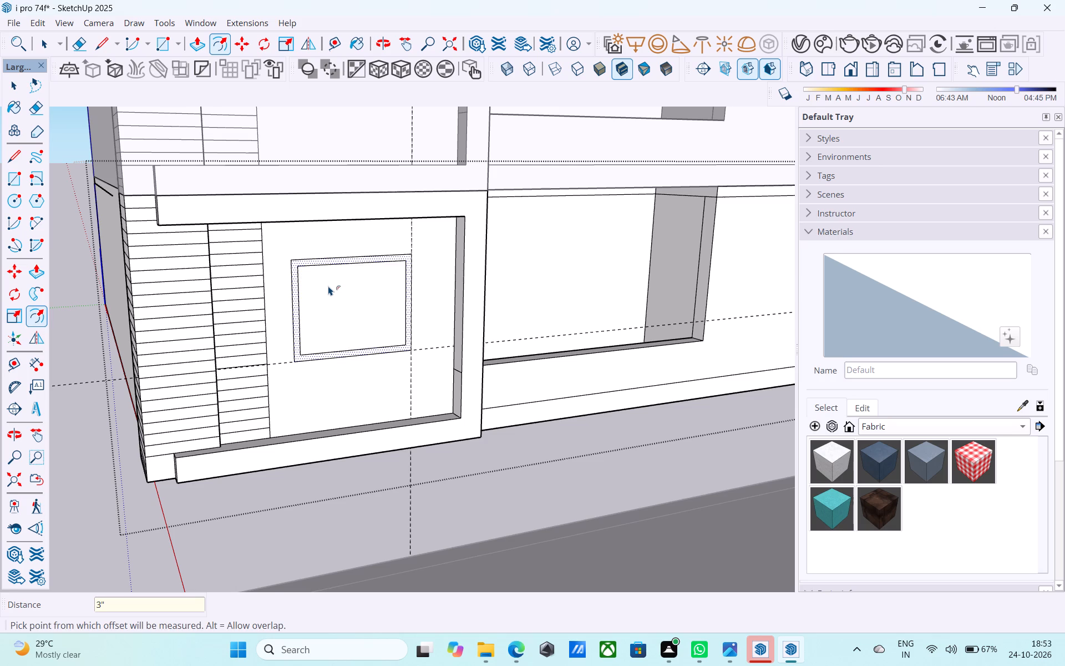
key("space")
scroll(327, 291, "down", 7)
scroll(273, 366, "down", 7)
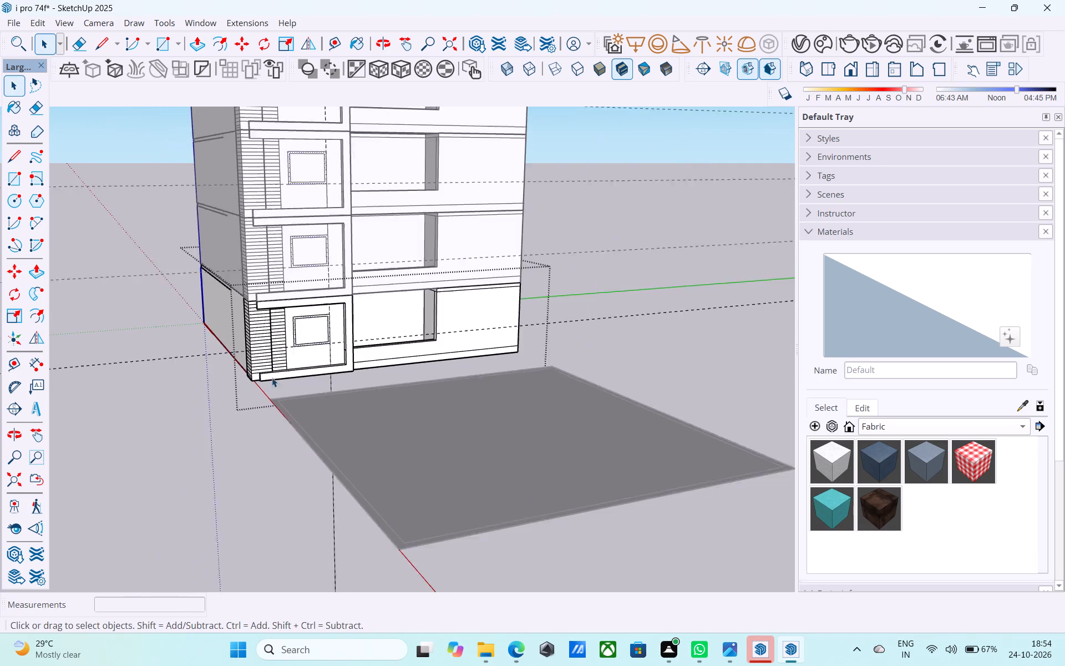
Examine the framed window outlines on the ground-floor panel and the stacked floors from several angles.
middle_click_drag(271, 377, 307, 364)
scroll(282, 319, "up", 15)
middle_click_drag(310, 324, 178, 330)
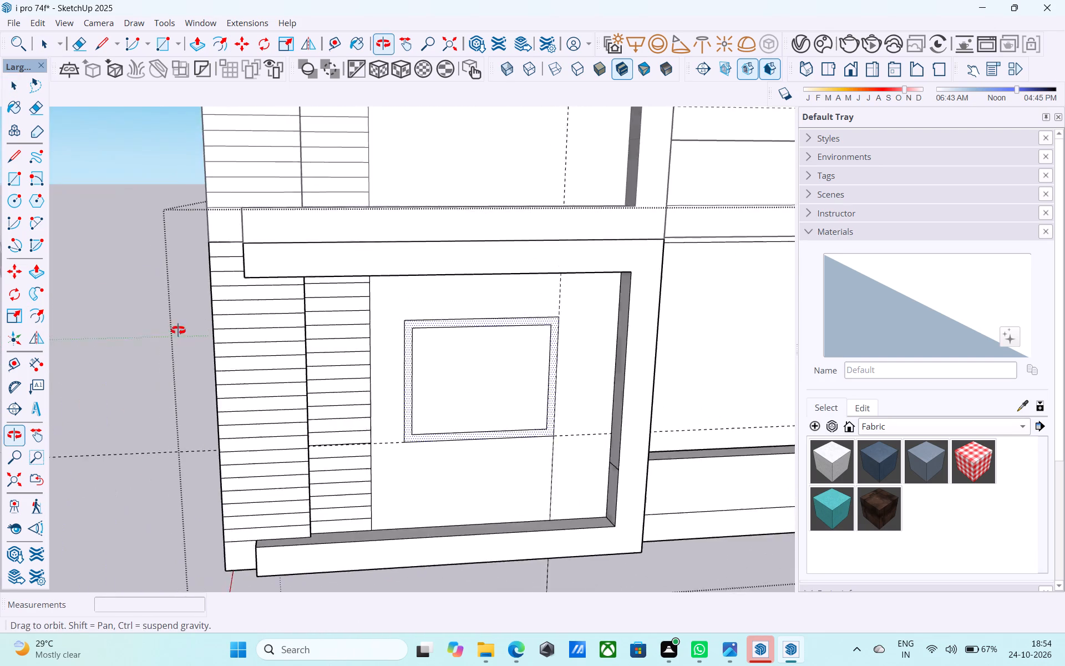
middle_click_drag(178, 330, 116, 325)
middle_click_drag(397, 333, 207, 326)
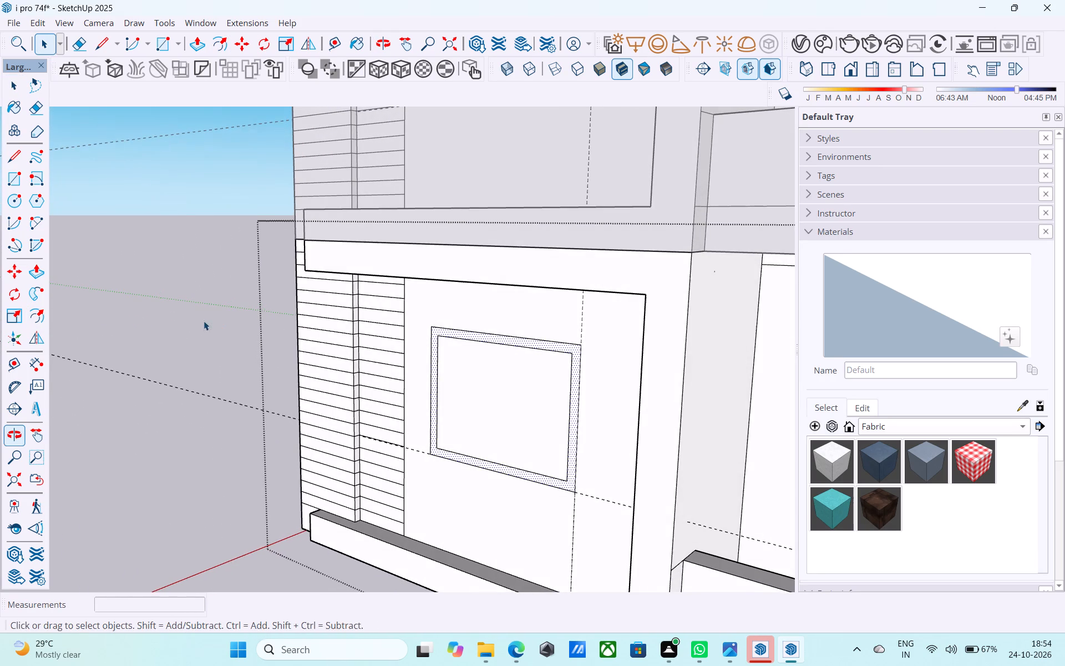
scroll(346, 323, "down", 3)
middle_click_drag(344, 323, 457, 319)
scroll(224, 298, "down", 5)
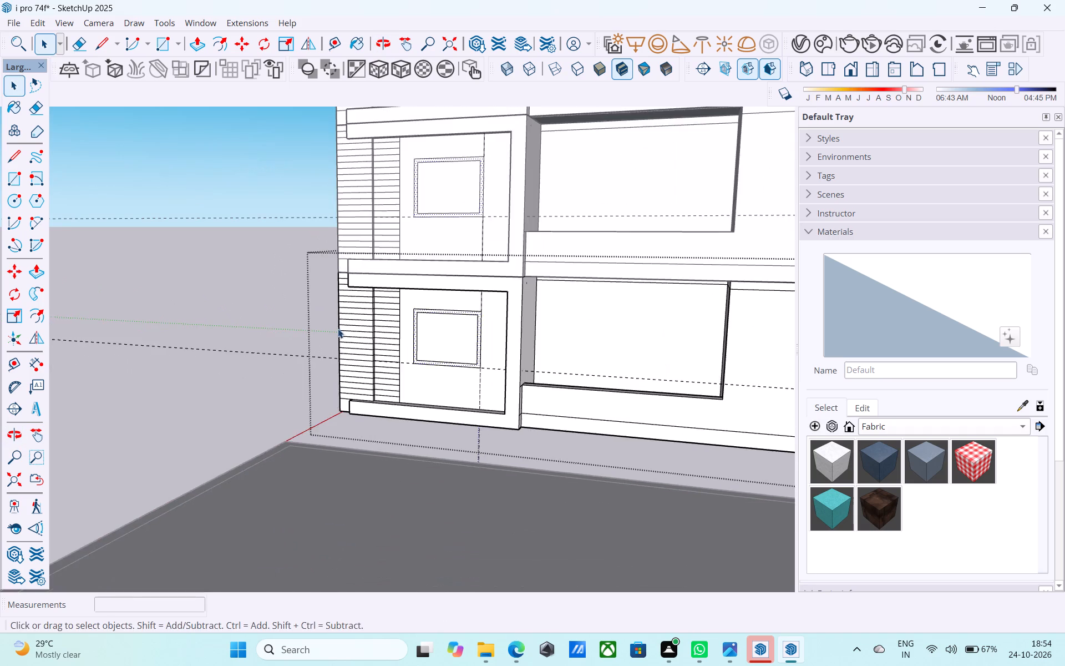
middle_click_drag(339, 329, 494, 324)
scroll(374, 334, "down", 1)
scroll(227, 295, "down", 6)
scroll(451, 295, "up", 6)
scroll(386, 311, "up", 5)
Push the inner window face 9" back into the ground-floor panel, leaving the surrounding frame in place.
middle_click_drag(382, 318, 378, 313)
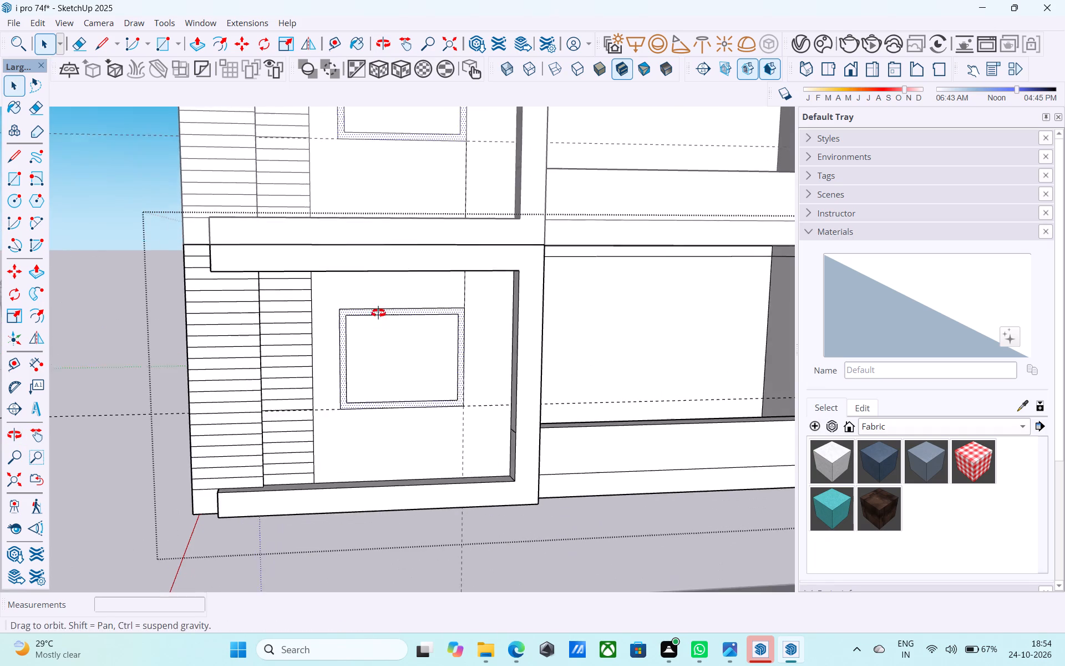
middle_click_drag(378, 313, 374, 305)
scroll(387, 366, "up", 9)
left_click(387, 366)
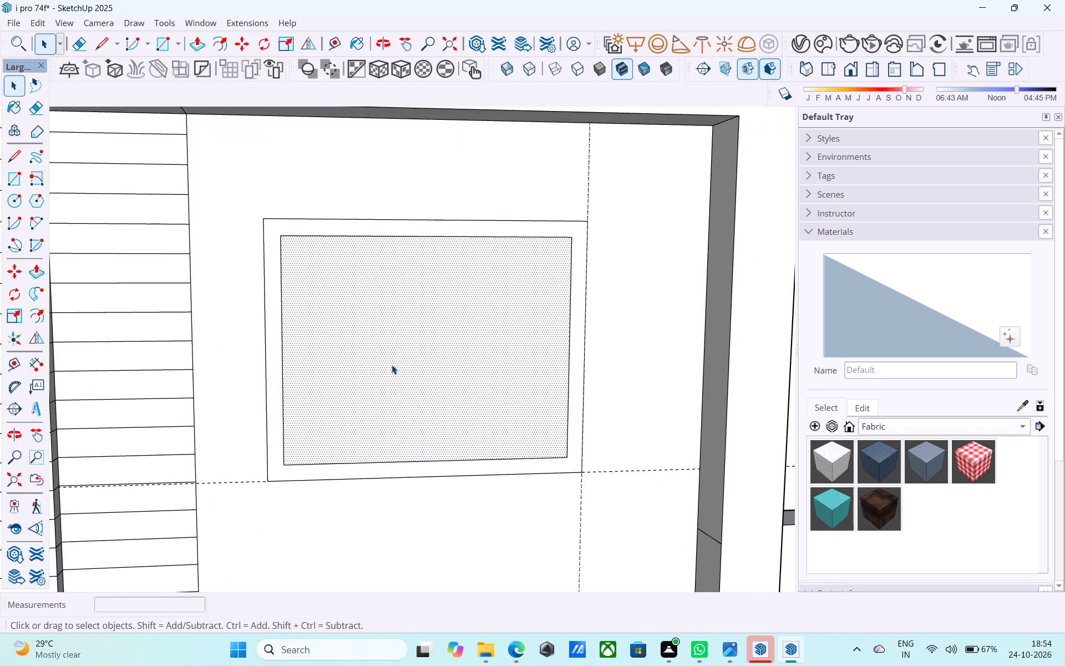
key("p")
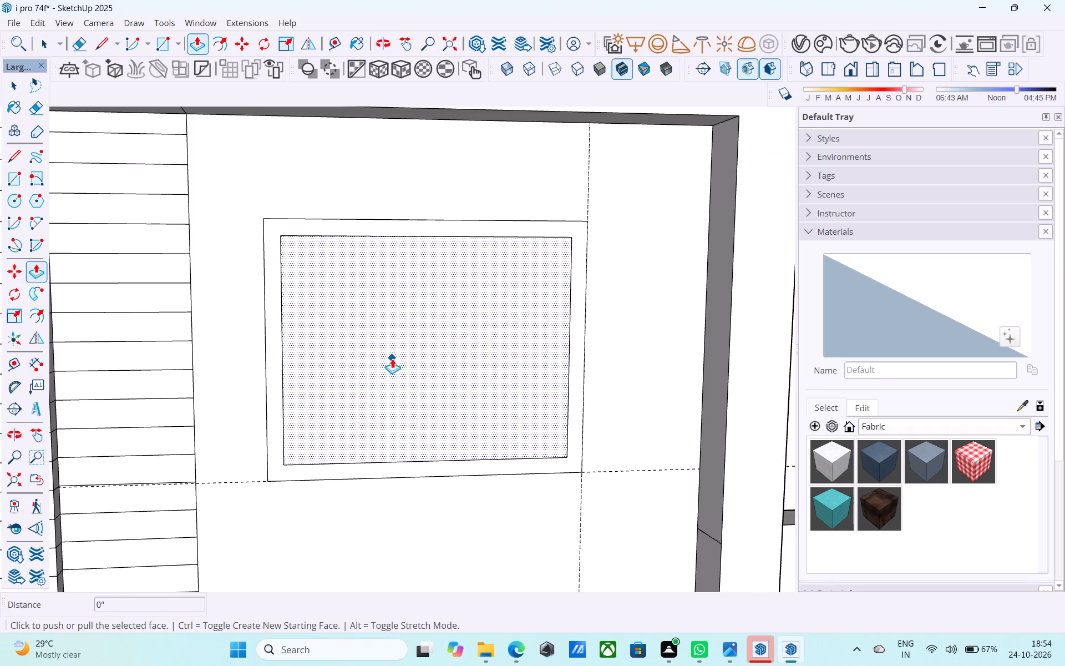
scroll(392, 359, "down", 6)
scroll(392, 357, "up", 1)
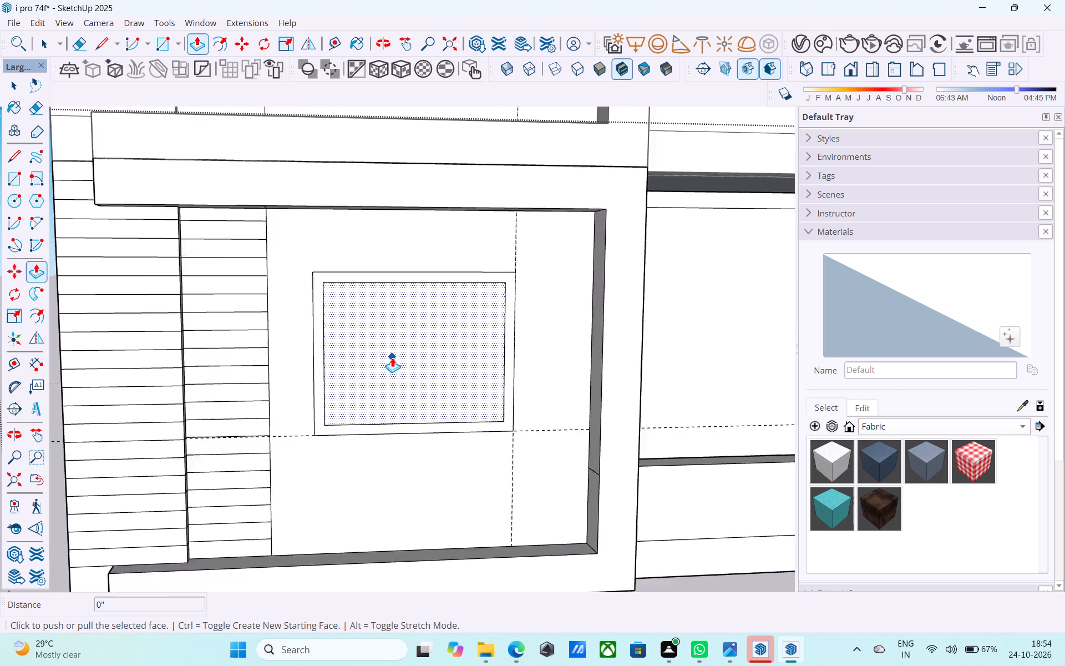
scroll(392, 357, "up", 1)
left_click(392, 357)
scroll(389, 340, "up", 3)
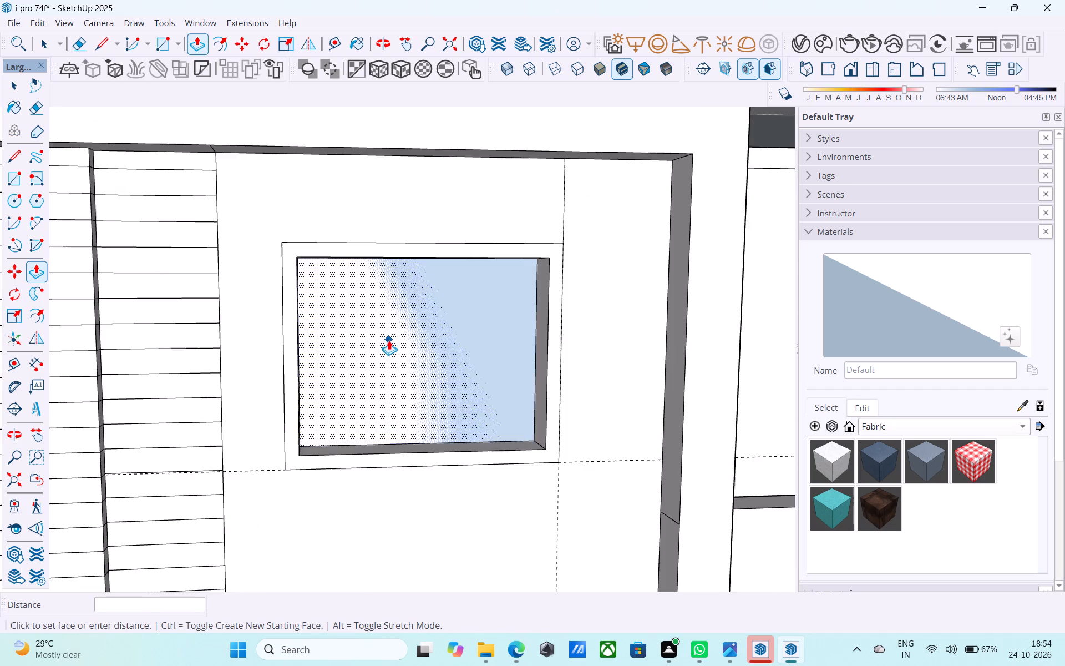
left_click(389, 340)
Erase the stray line segments just below the ground floor's top edge on the side wall along the red axis.
scroll(389, 340, "down", 11)
middle_click_drag(391, 349, 465, 369)
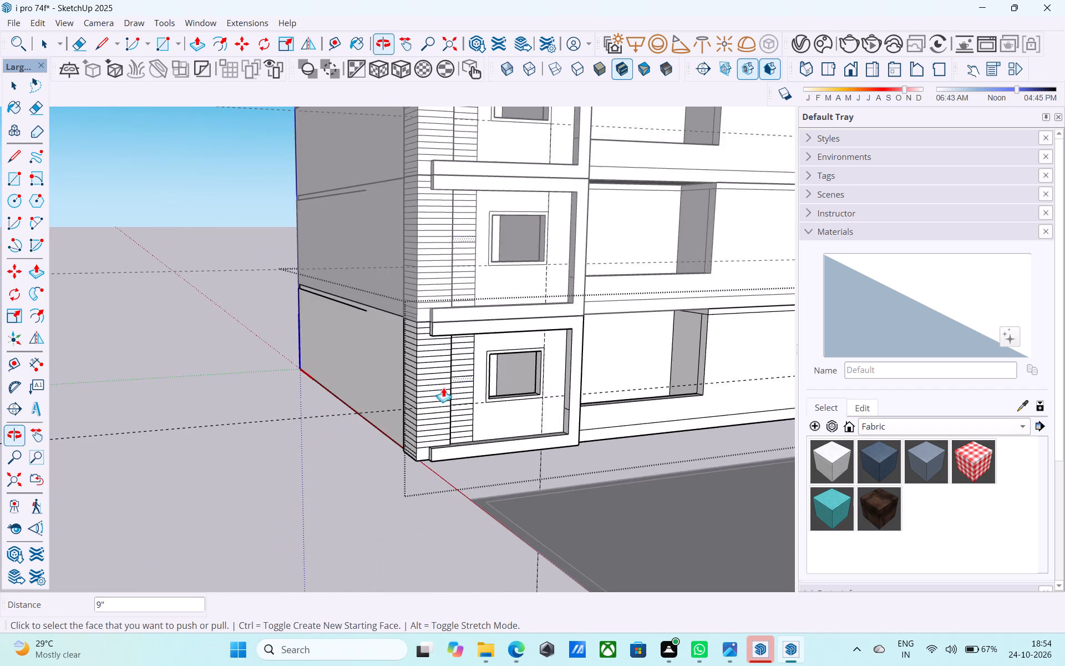
scroll(268, 416, "down", 19)
middle_click_drag(307, 395, 503, 376)
scroll(337, 211, "up", 6)
key("space")
key("e")
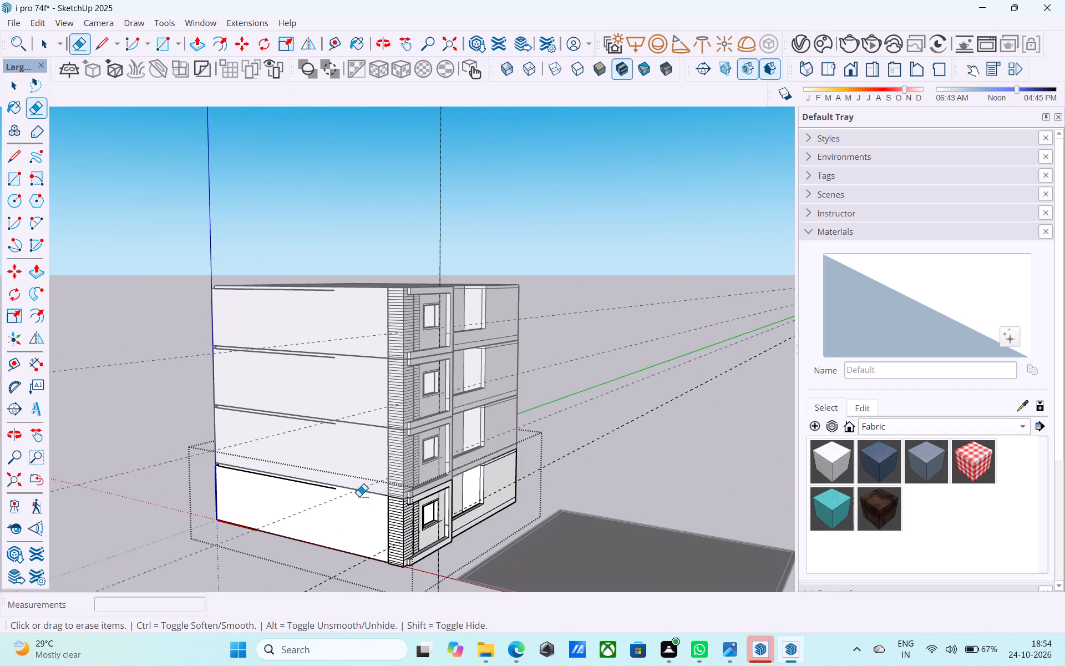
scroll(327, 494, "up", 10)
left_click(332, 476)
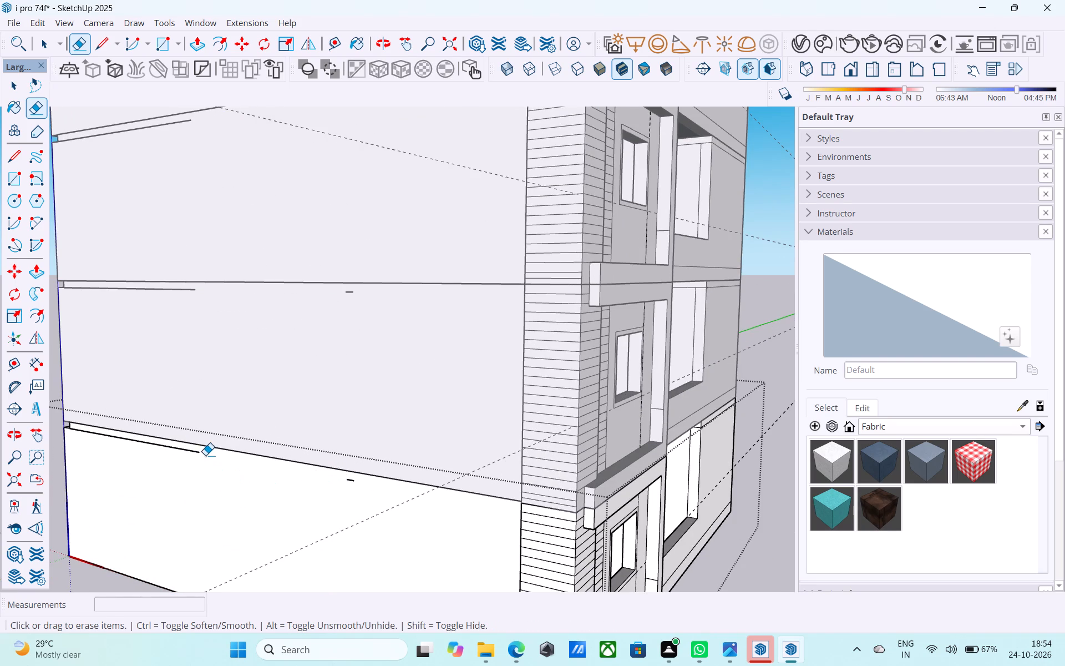
left_click_drag(202, 455, 191, 453)
left_click_drag(350, 480, 350, 488)
Pull the recessed strip at the top of the ground-floor wall along the green axis out 9", flush with the corner.
scroll(351, 490, "down", 6)
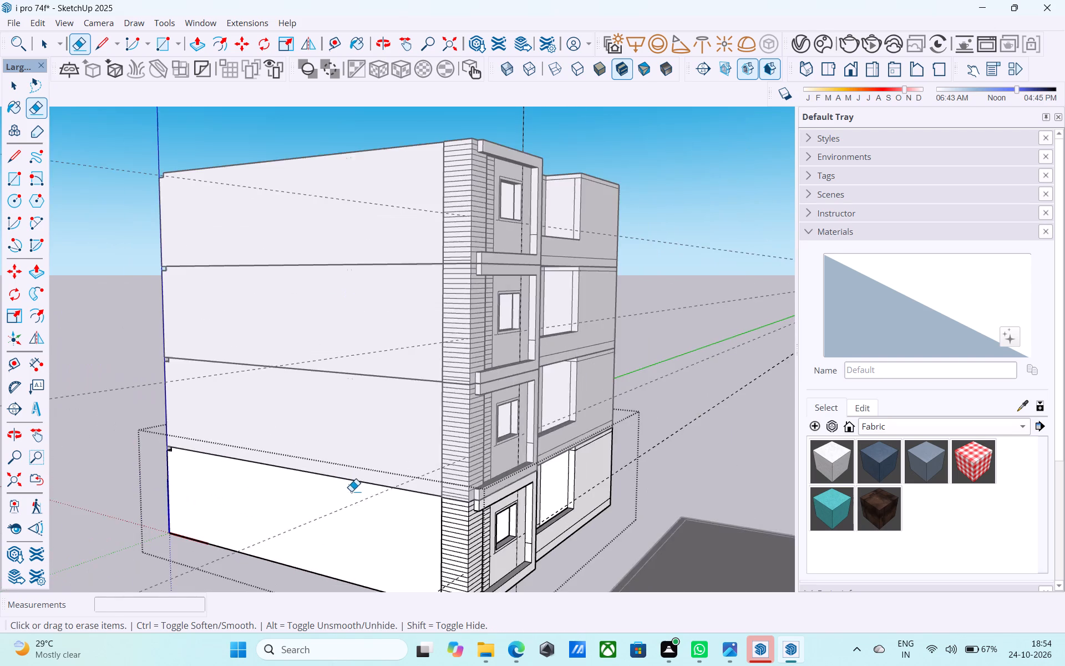
middle_click_drag(237, 491, 608, 472)
scroll(376, 523, "up", 5)
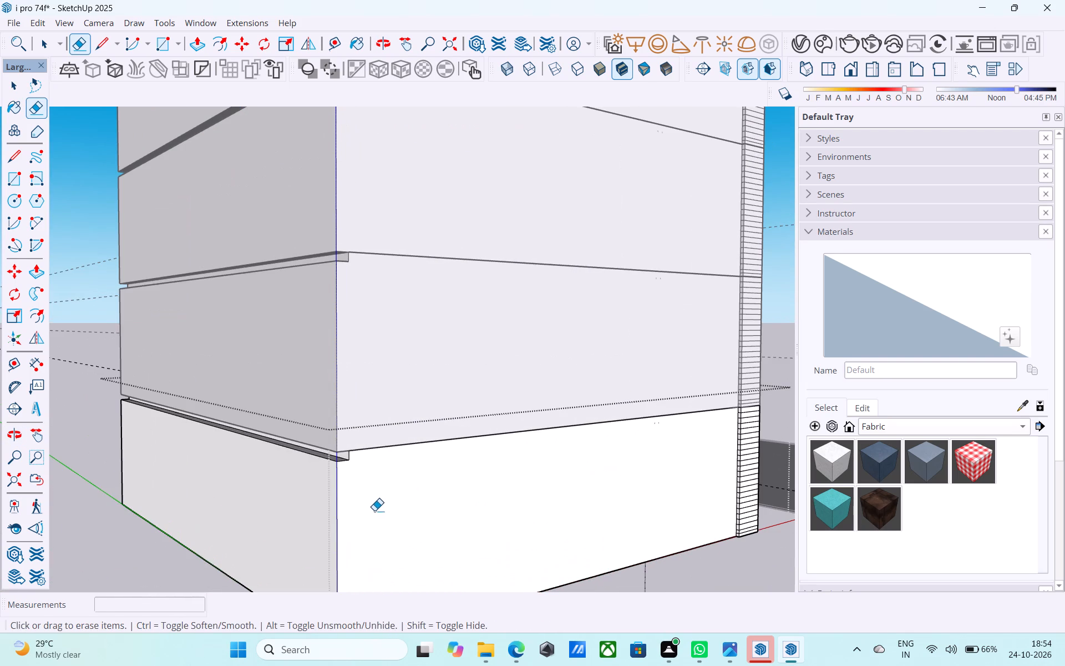
middle_click_drag(374, 509, 393, 482)
key("space")
scroll(389, 456, "up", 9)
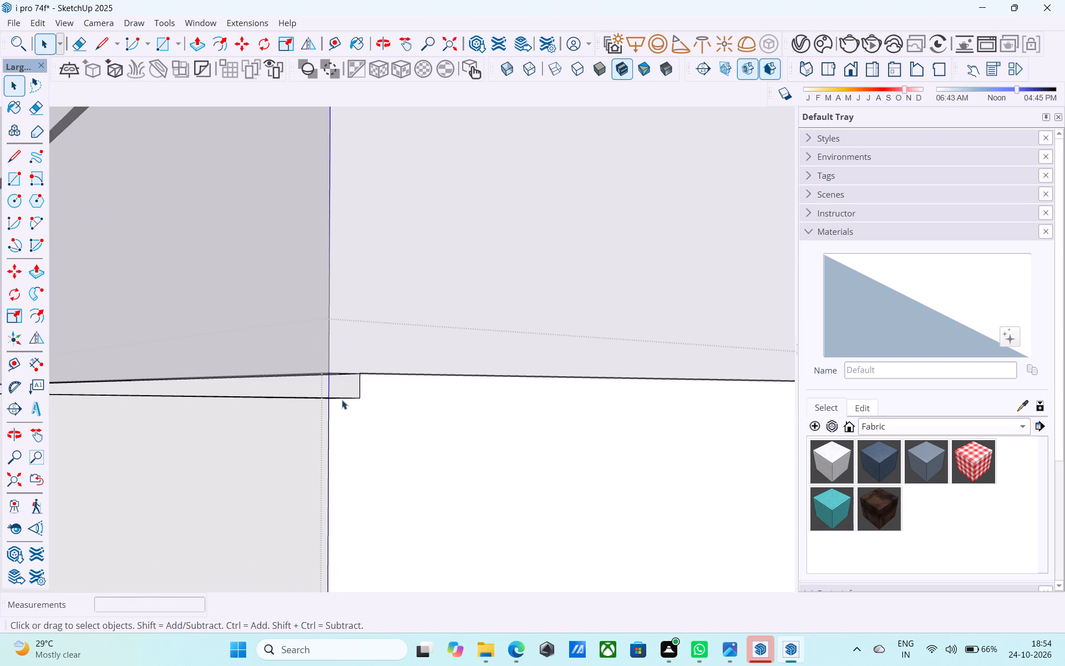
left_click(343, 389)
key("p")
left_click(343, 389)
left_click(328, 448)
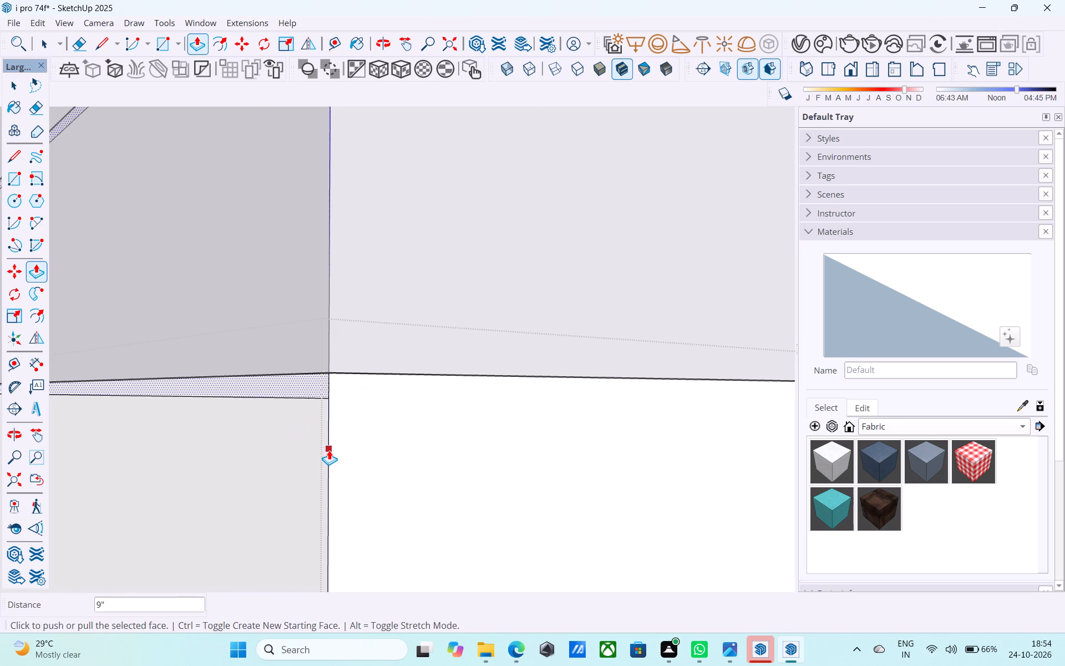
key("space")
Erase the filled strip's leftover edge segment near the building corner and save the model.
scroll(330, 451, "down", 5)
key("e")
left_click_drag(317, 413, 316, 422)
key("space")
scroll(317, 422, "down", 5)
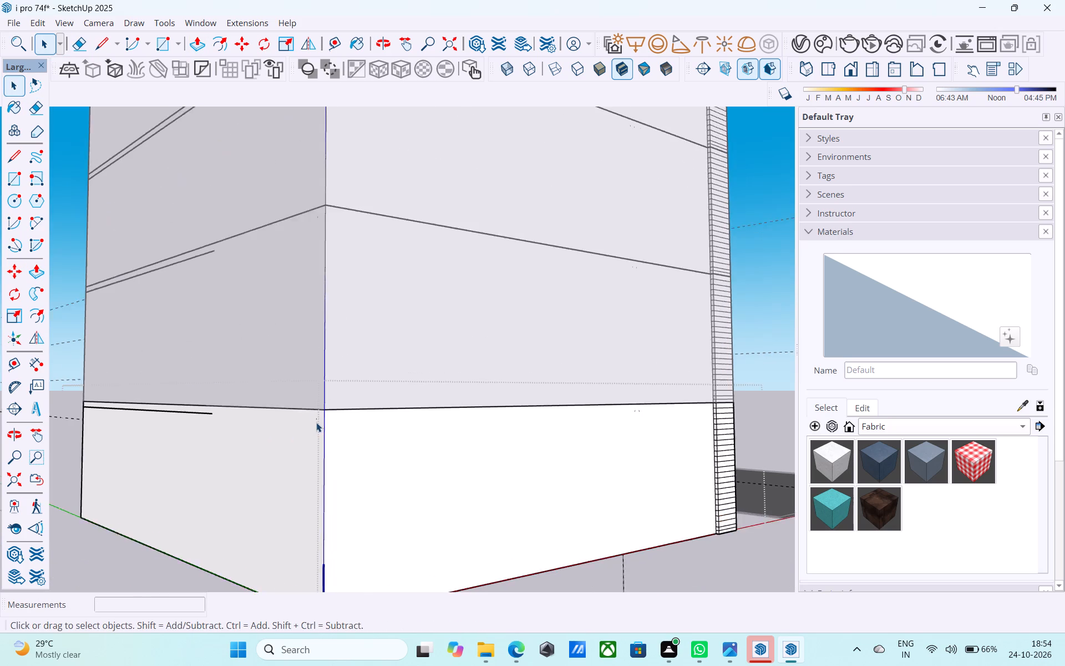
scroll(316, 422, "down", 1)
key("ctrl+s")
Erase the remaining strip line segments along the green-axis wall up to its far edge, and save the model.
middle_click_drag(316, 422, 460, 445, "shift")
key("e")
scroll(352, 427, "up", 4)
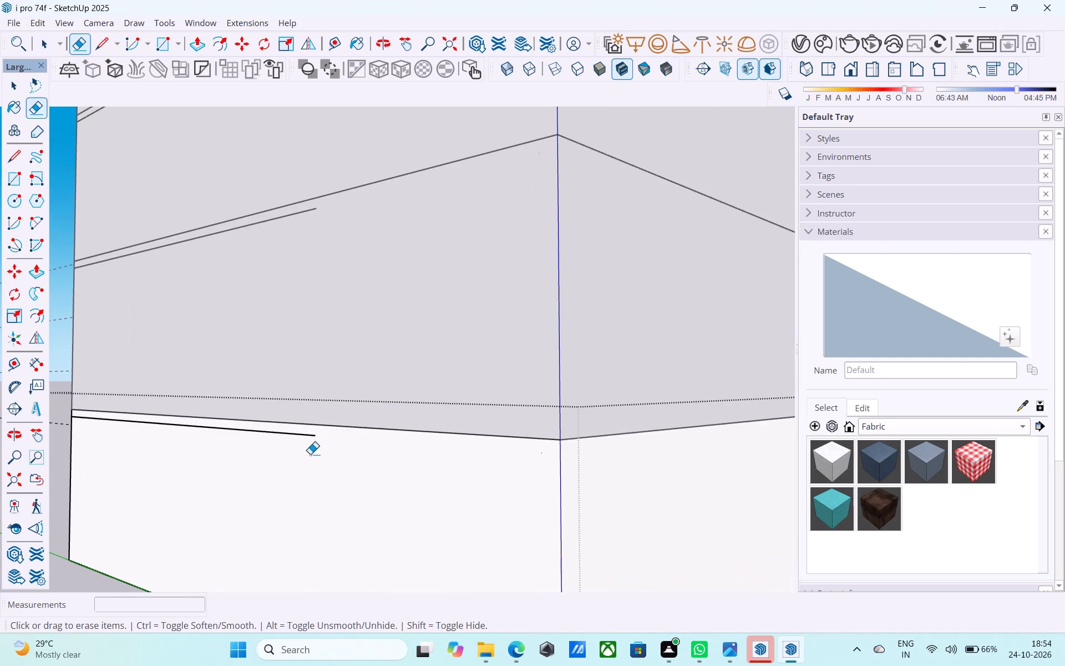
left_click(310, 436)
left_click(169, 424)
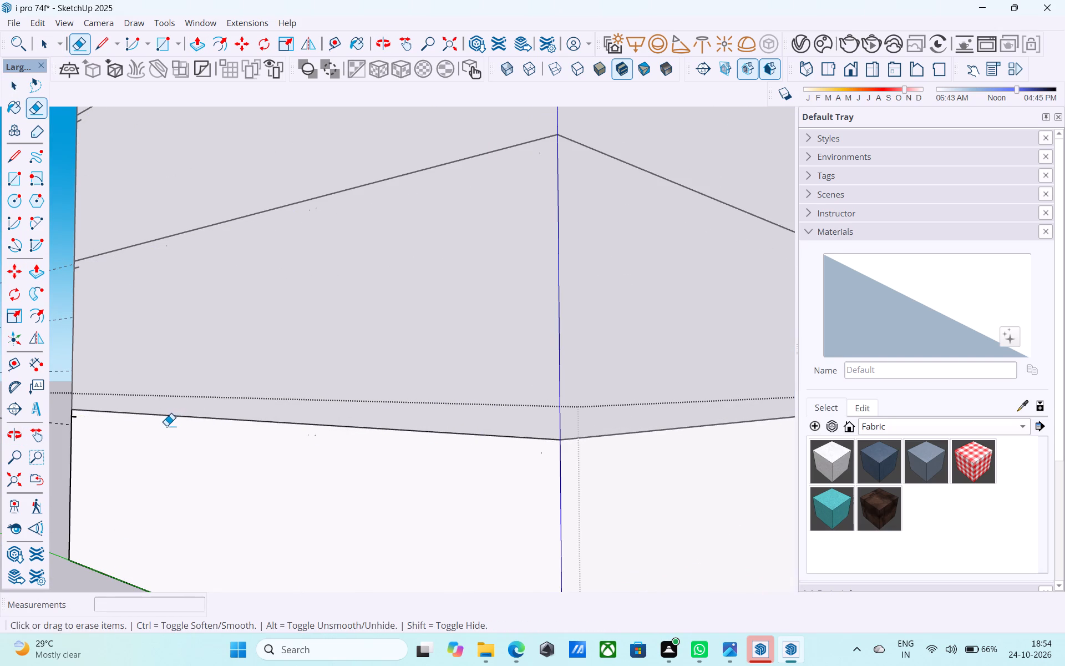
left_click_drag(73, 418, 88, 425)
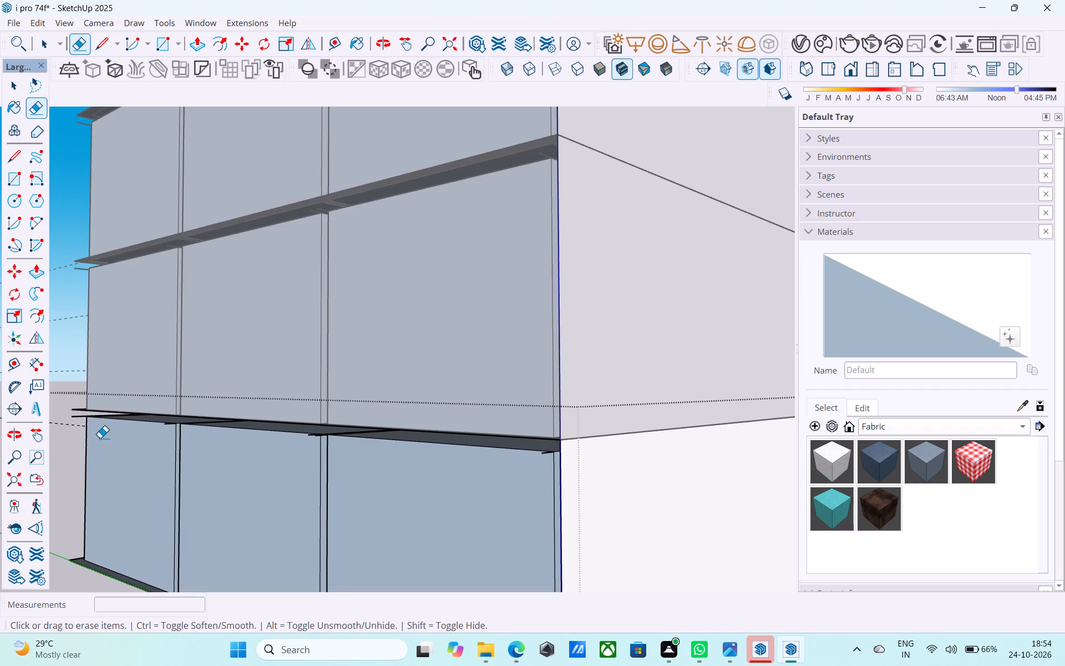
key("ctrl+z")
scroll(80, 426, "up", 3)
left_click(74, 415)
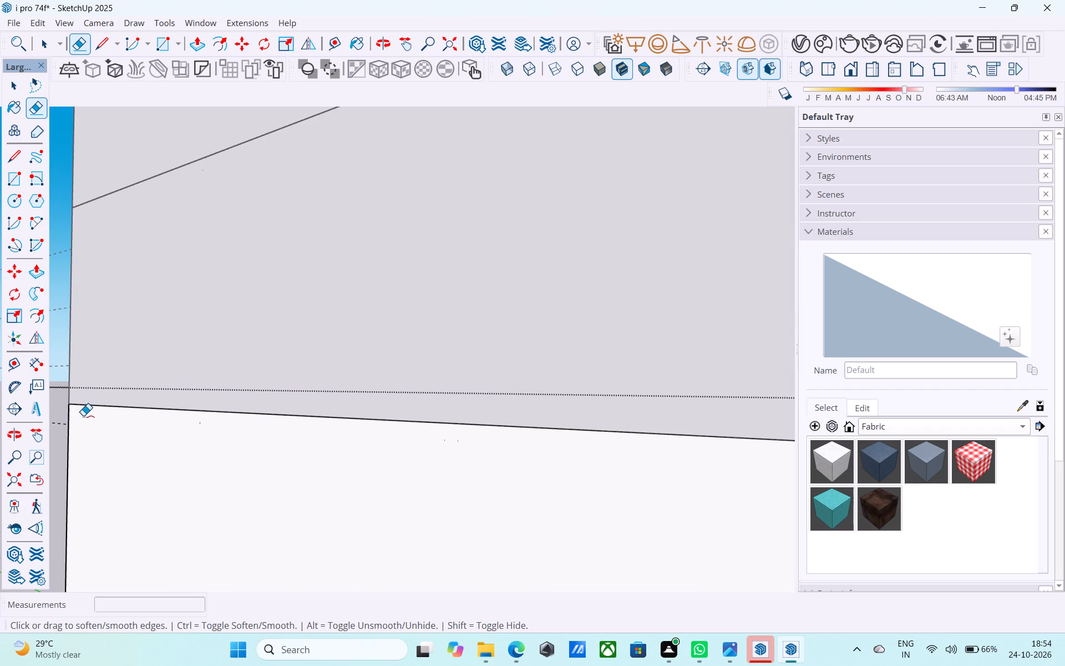
key("ctrl+s")
key("space")
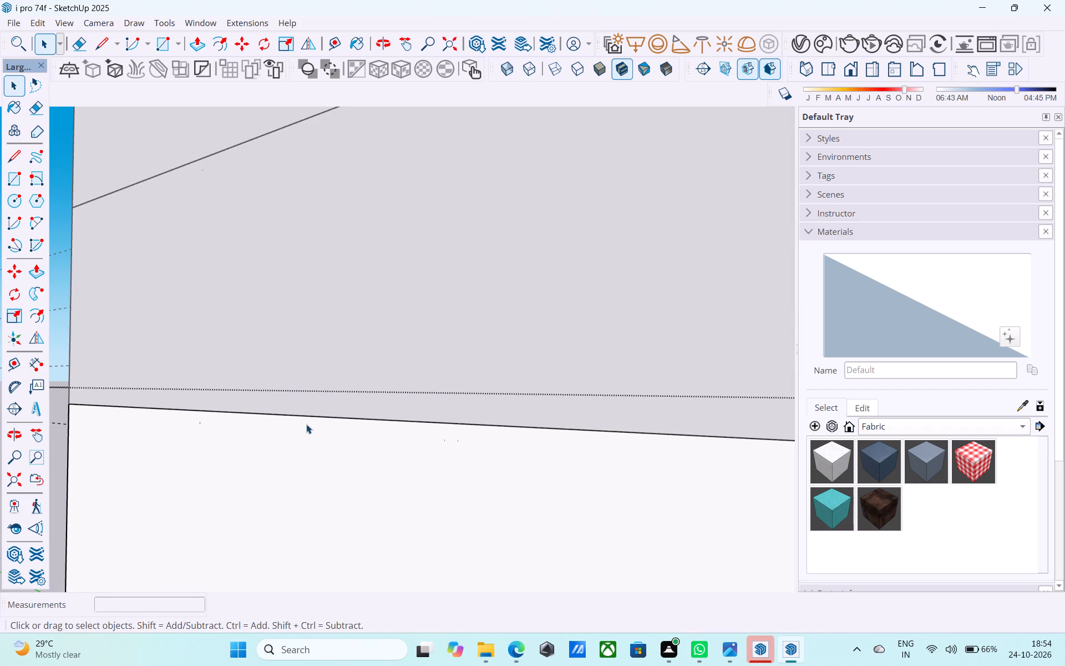
Examine the cleaned walls and recessed windows on all stacked floors from several sides and distances.
scroll(307, 423, "down", 12)
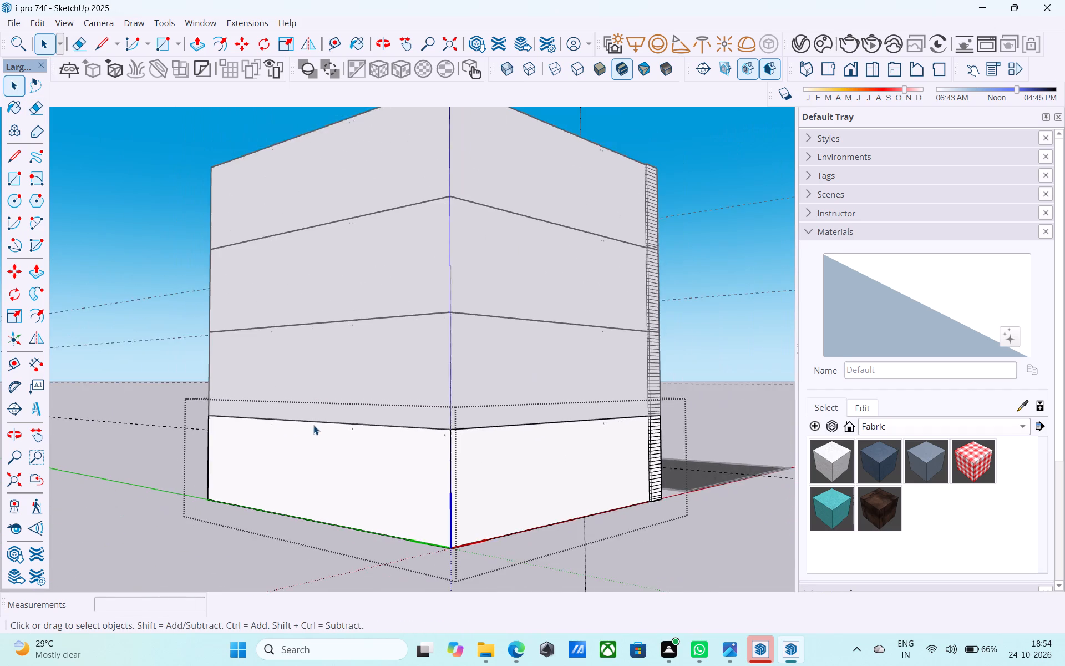
scroll(316, 428, "down", 5)
middle_click_drag(461, 451, 308, 501)
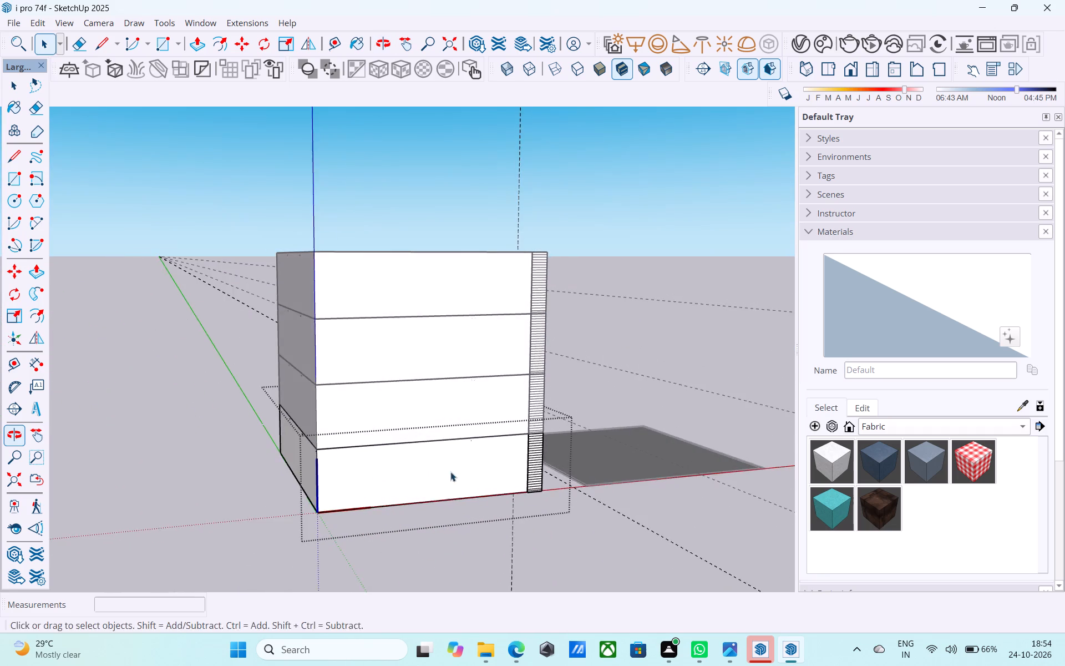
middle_click_drag(514, 470, 197, 491)
middle_click_drag(400, 475, 343, 481)
middle_click_drag(439, 494, 415, 487)
scroll(347, 511, "up", 6)
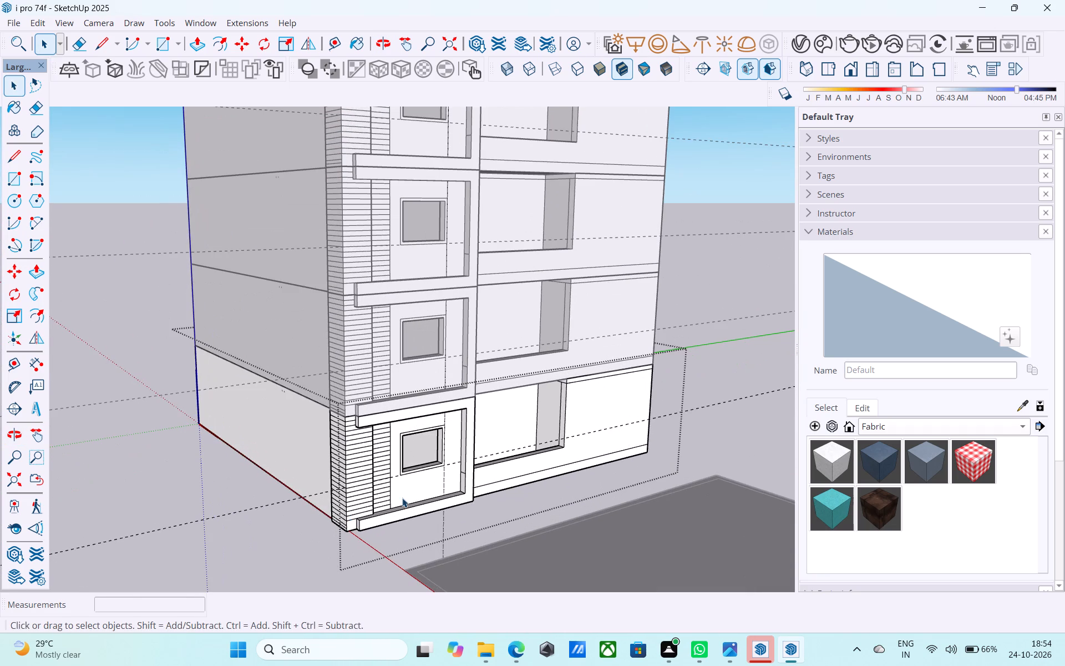
scroll(399, 498, "down", 7)
middle_click_drag(389, 493, 374, 478)
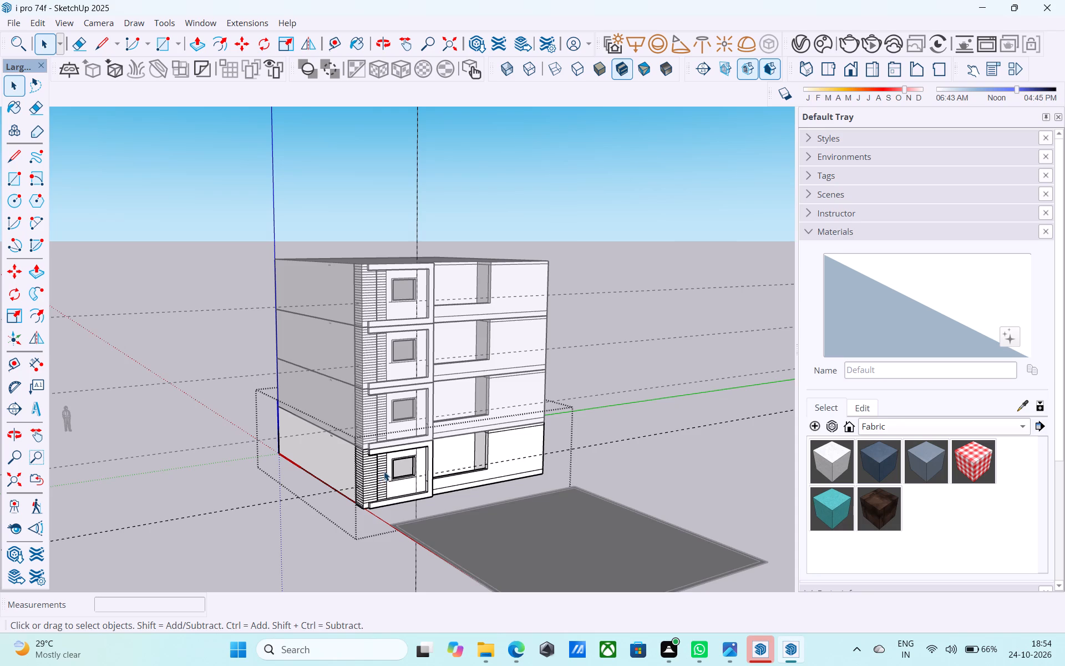
scroll(384, 471, "down", 2)
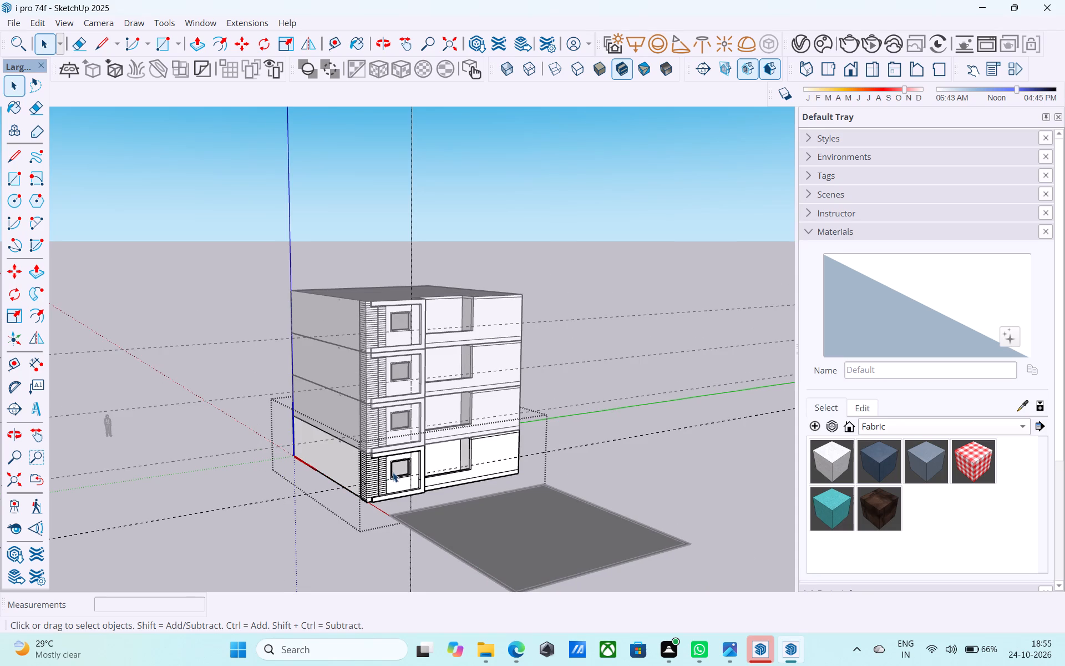
scroll(473, 446, "down", 4)
middle_click_drag(385, 516, 393, 457)
Paint the lowest bands on both faces of the ground-floor corner with the Carpet_04_1K fabric material.
scroll(400, 465, "up", 5)
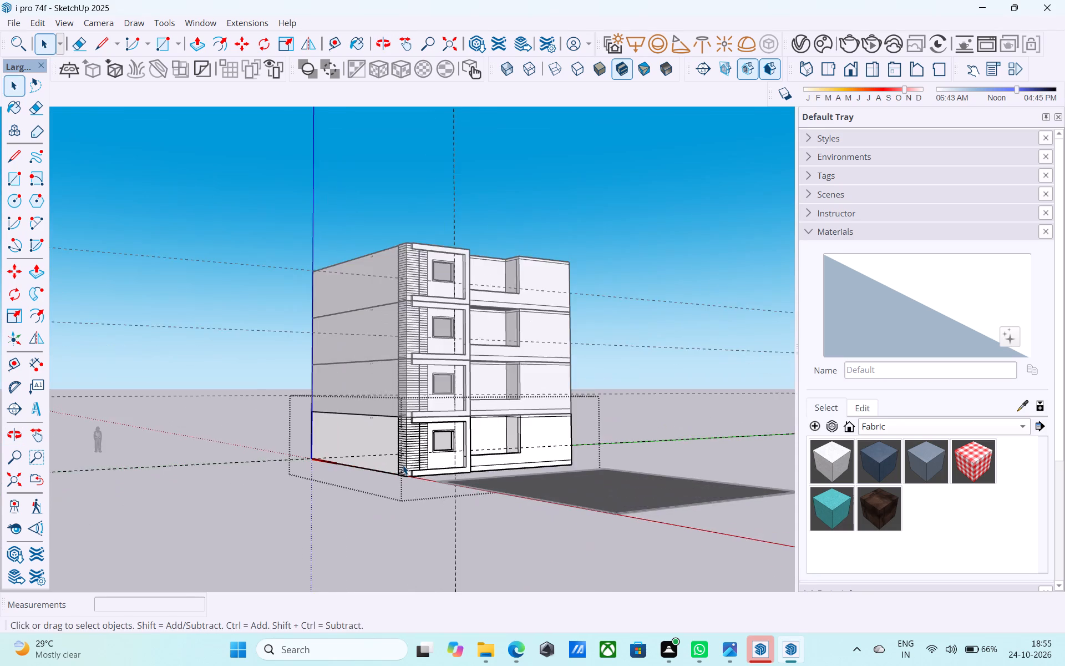
scroll(403, 465, "up", 7)
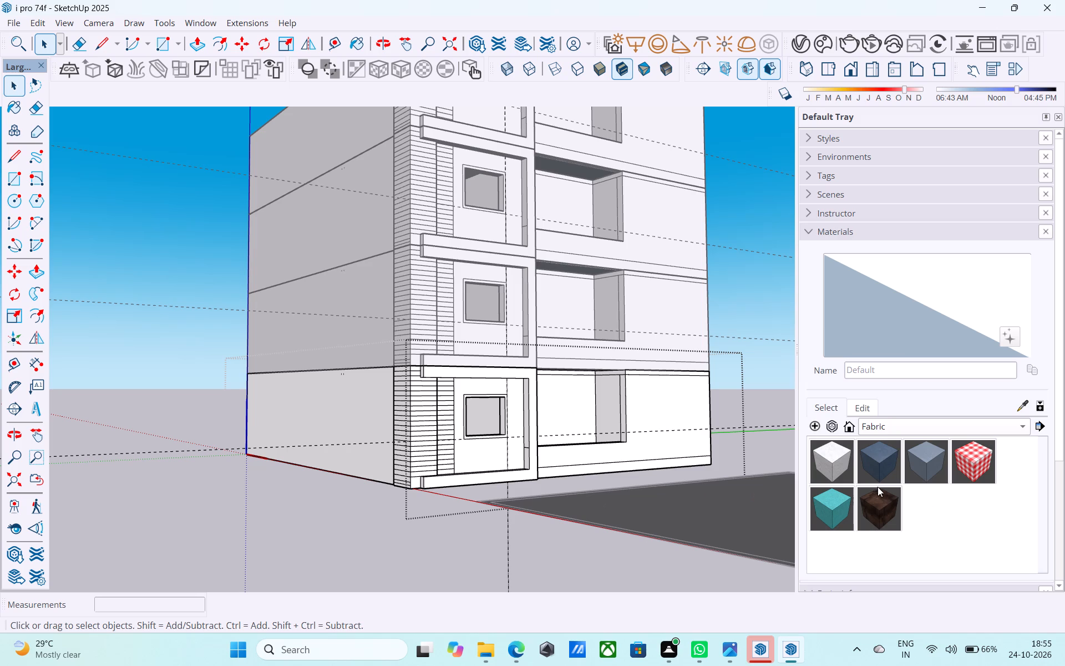
left_click(877, 459)
scroll(403, 487, "up", 11)
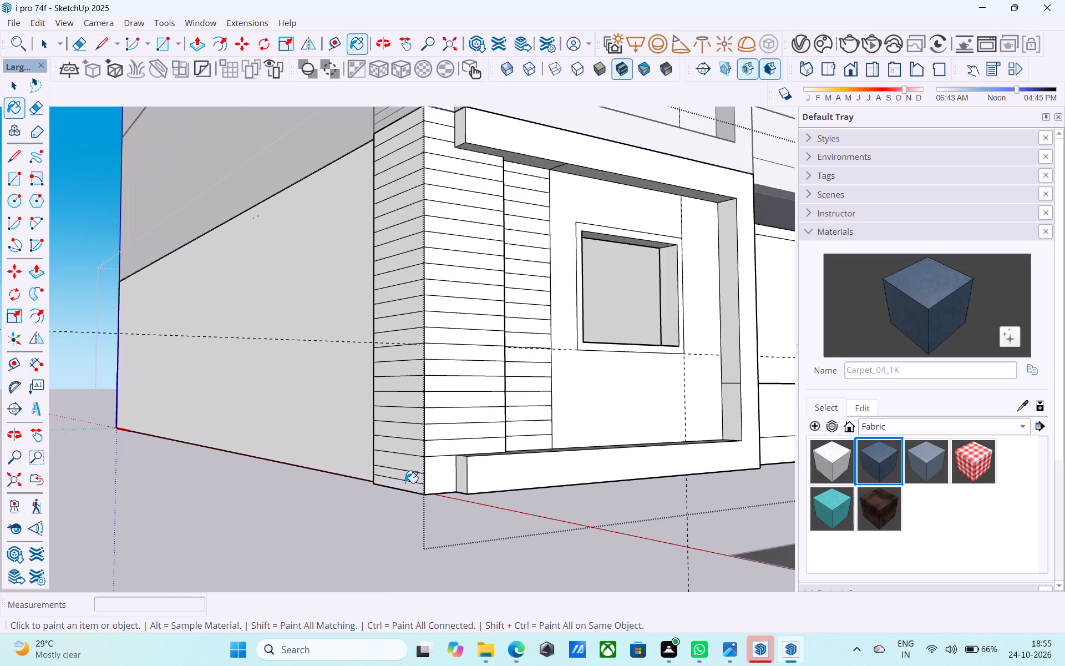
scroll(405, 483, "up", 4)
left_click(452, 486)
scroll(425, 481, "up", 6)
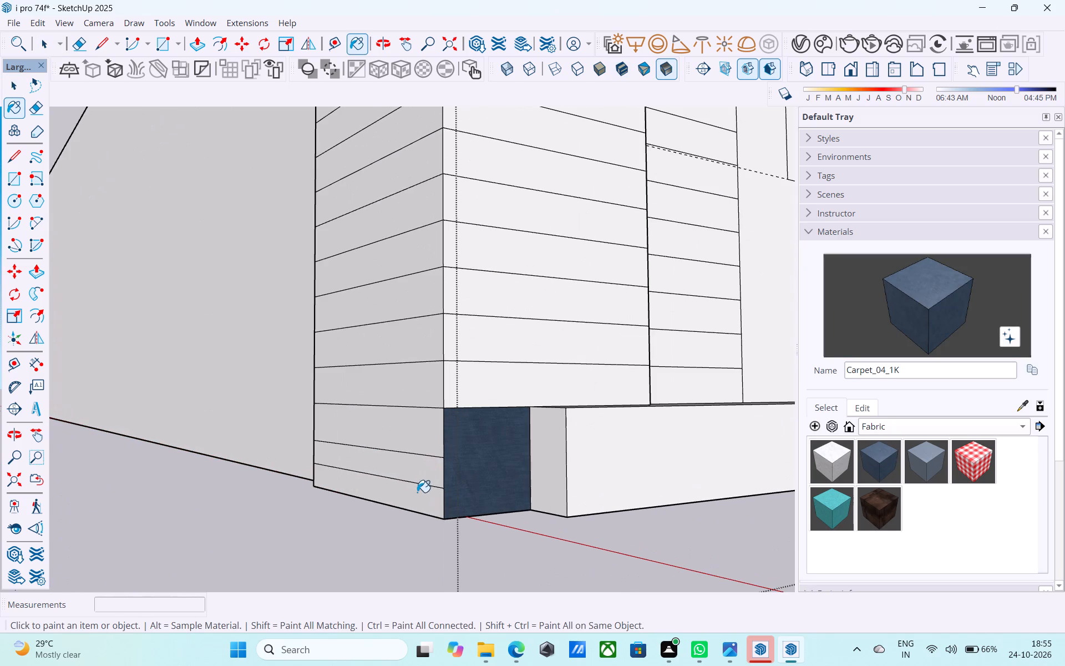
left_click(417, 491)
left_click(422, 469)
left_click(420, 433)
left_click(412, 392)
left_click(528, 400)
left_click(493, 345)
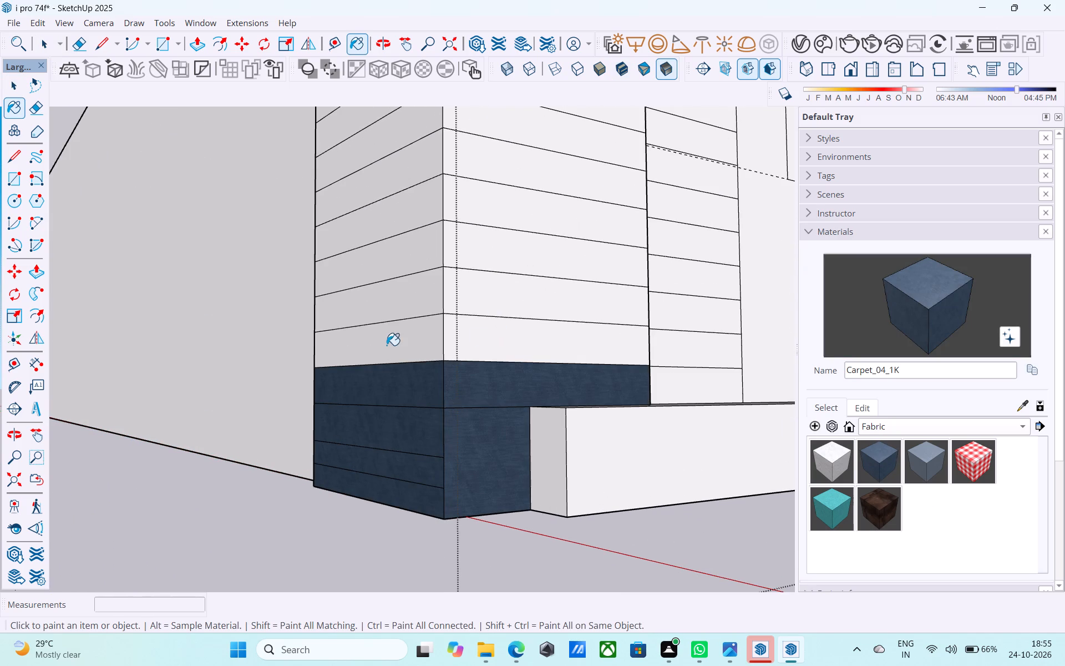
Paint the next corner bands on both faces with Carpet_04_1K, working up to just below the horizontal guide.
left_click(383, 345)
left_click(373, 301)
left_click(437, 306)
left_click(452, 292)
left_click(469, 260)
left_click(434, 250)
left_click(420, 223)
left_click(496, 208)
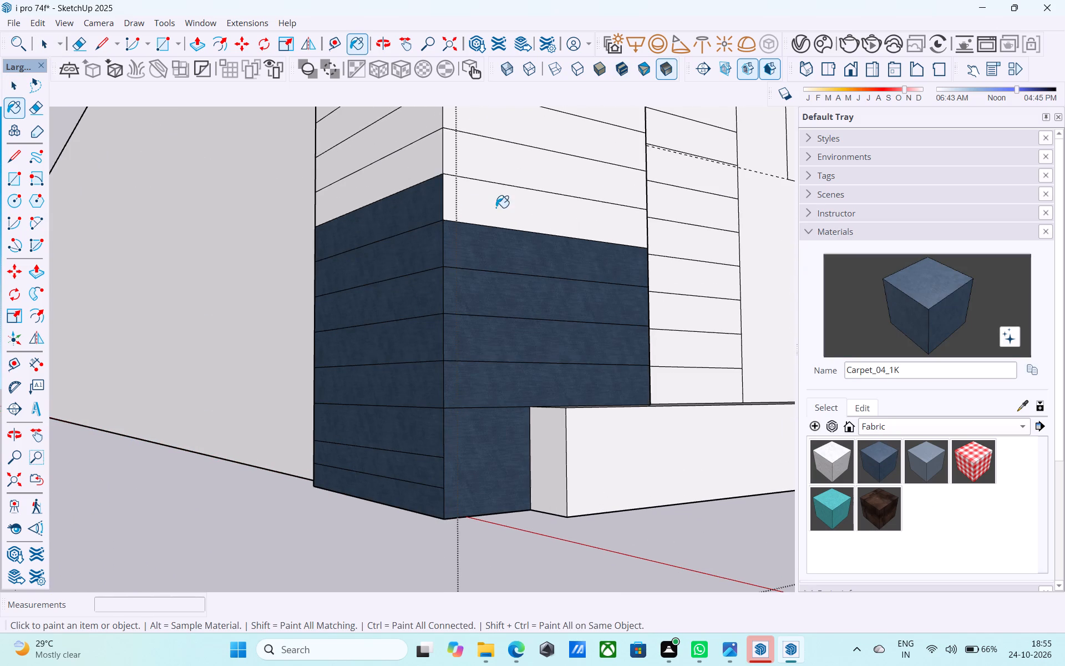
Paint the corner bands on both faces with Carpet_04_1K, from just below the horizontal guide to several bands above it.
scroll(481, 266, "down", 12)
scroll(476, 324, "up", 6)
left_click(458, 322)
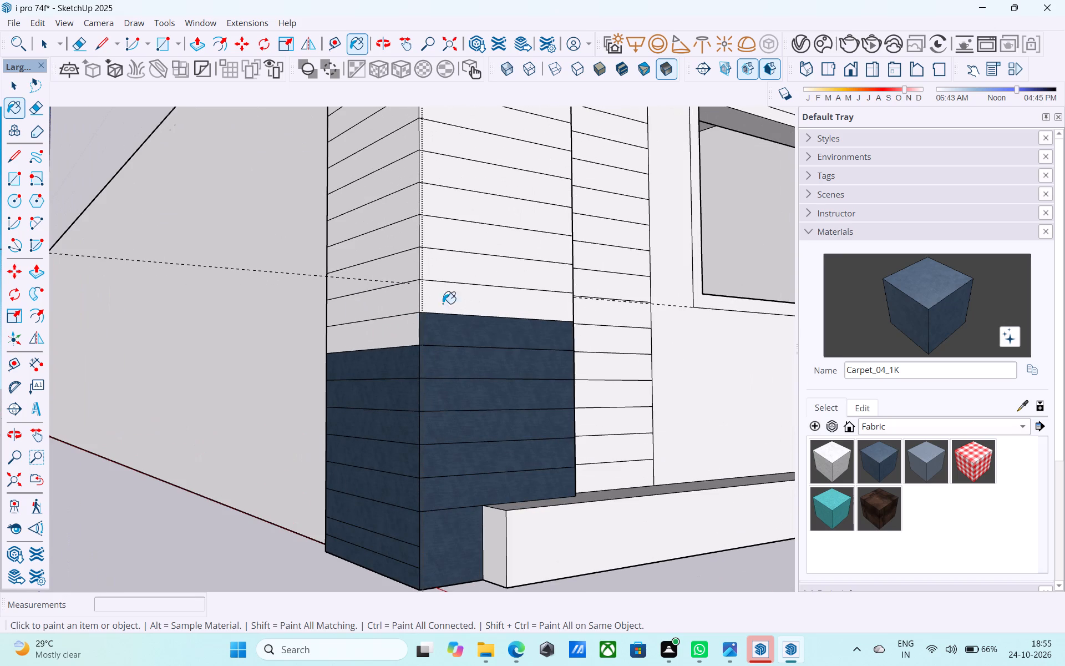
left_click(440, 293)
left_click(389, 328)
left_click(389, 312)
left_click(381, 277)
left_click(430, 271)
left_click(442, 248)
left_click(412, 236)
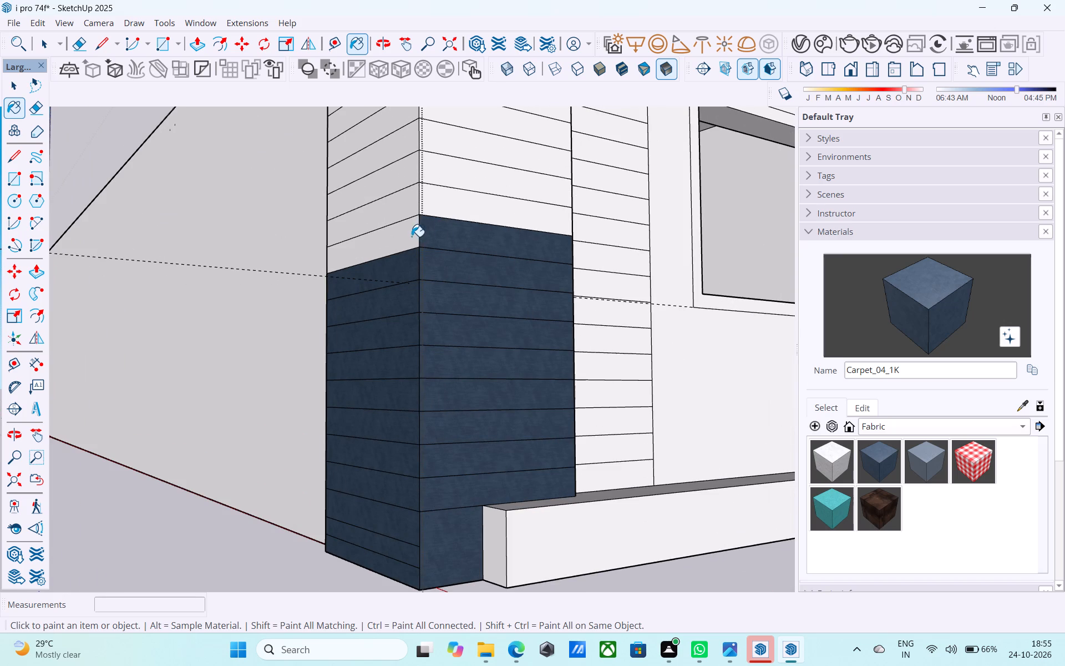
left_click(402, 199)
left_click(453, 196)
left_click(444, 174)
left_click(403, 170)
left_click(399, 151)
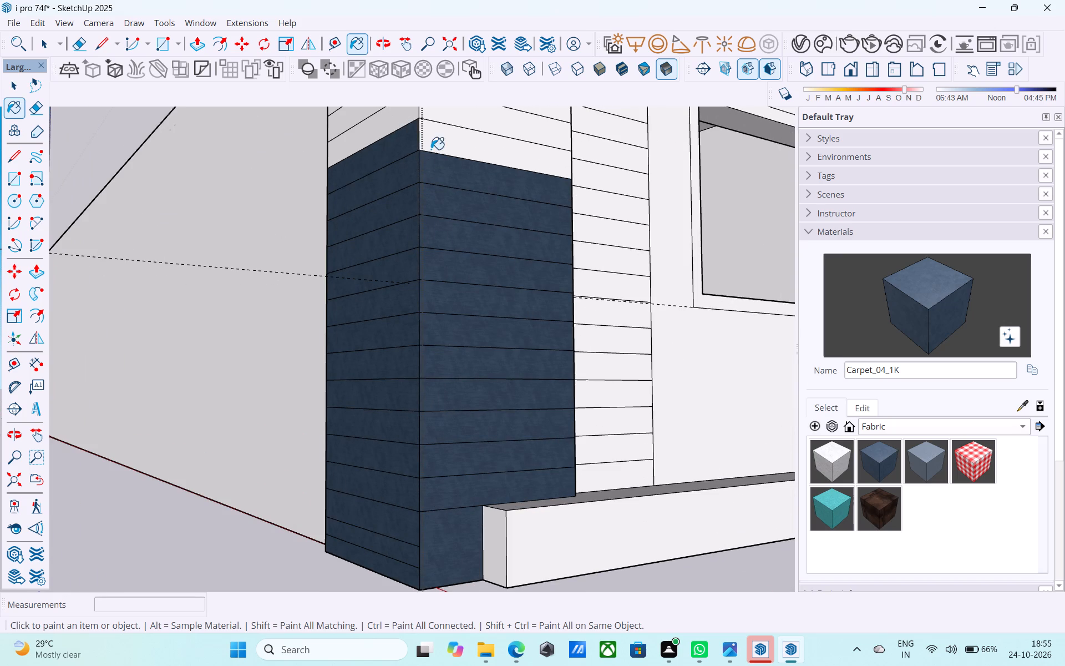
left_click(431, 149)
Continue painting the upper corner bands on both faces with Carpet_04_1K, towards the underside of the projecting frame.
scroll(379, 350, "down", 10)
scroll(353, 252, "up", 8)
left_click(408, 346)
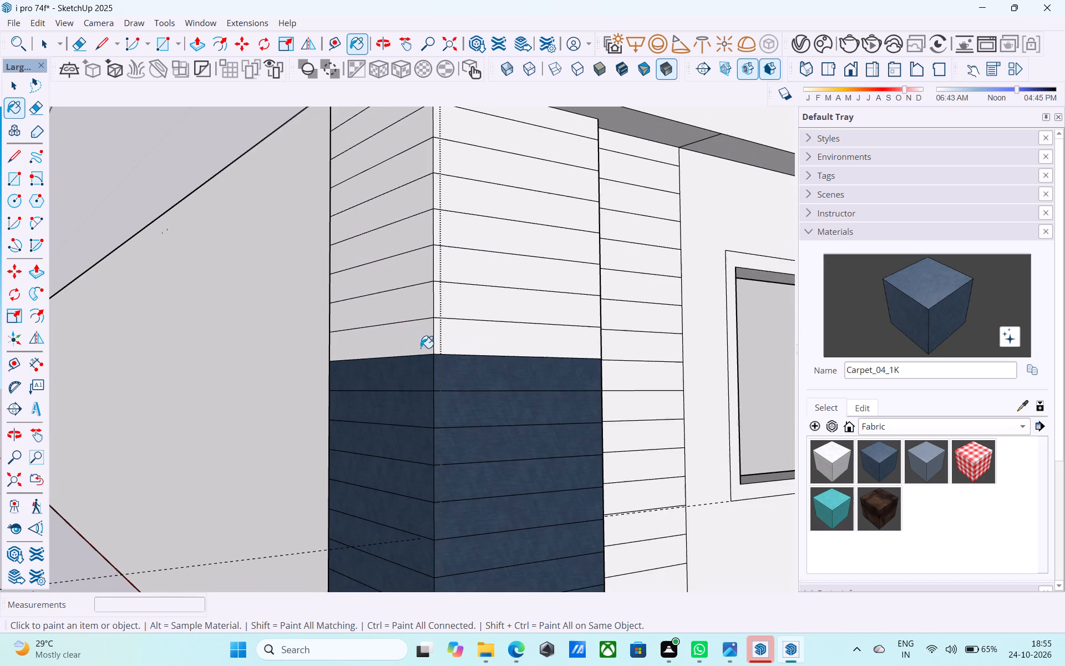
left_click(443, 349)
left_click(450, 312)
left_click(420, 301)
left_click(400, 268)
left_click(449, 261)
left_click(454, 244)
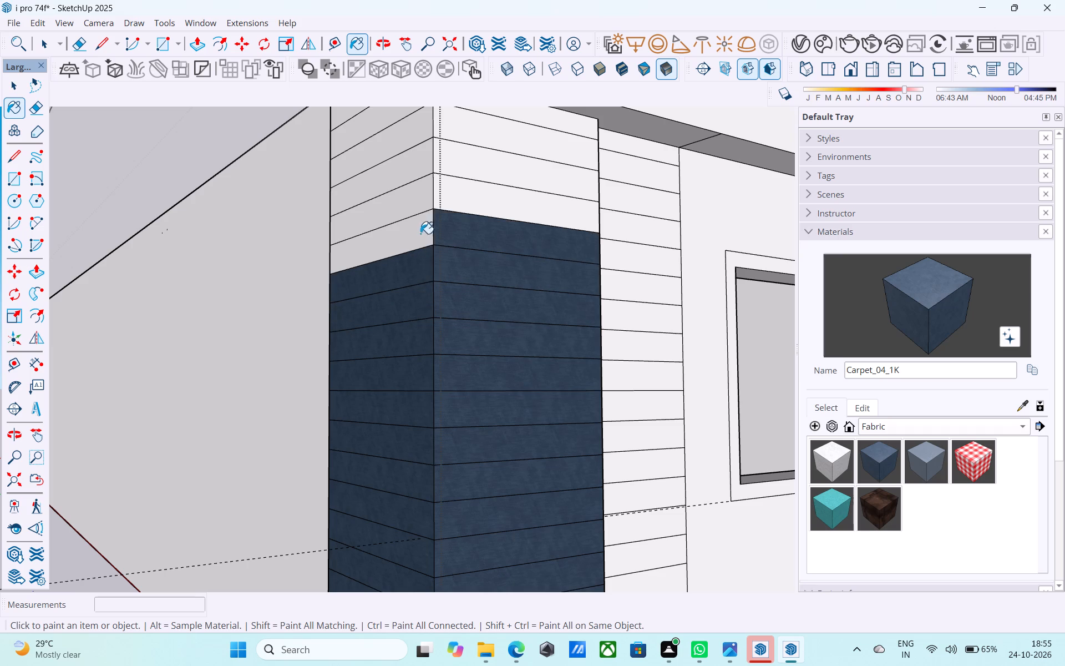
left_click(418, 233)
left_click(405, 214)
left_click(473, 196)
left_click(476, 180)
left_click(407, 165)
Paint the remaining top bands on both corner faces with Carpet_04_1K, up to the ground floor's top edge beside the projecting frame.
scroll(388, 405, "down", 6)
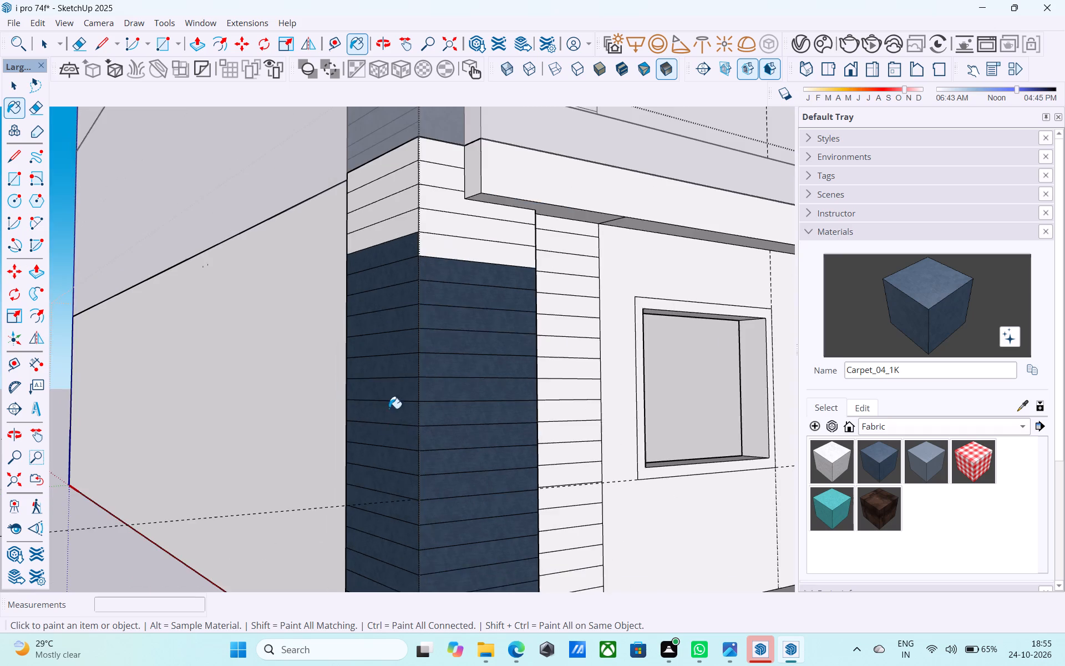
scroll(396, 253, "up", 6)
left_click(465, 229)
left_click(470, 209)
left_click(466, 157)
left_click(423, 194)
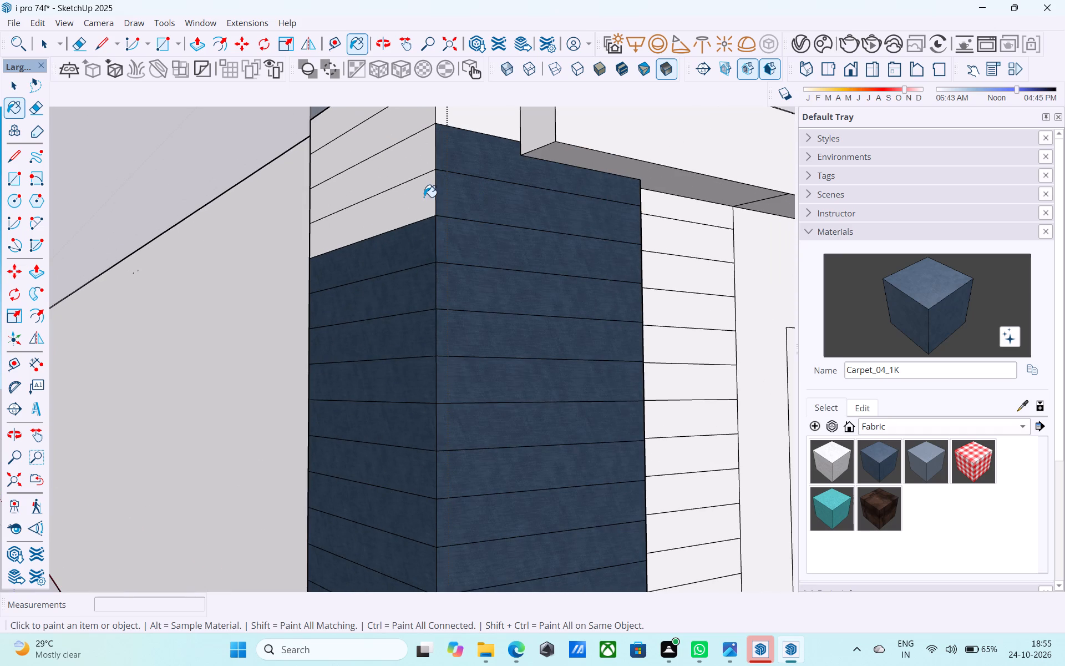
left_click(417, 166)
left_click(395, 132)
scroll(425, 318, "down", 10)
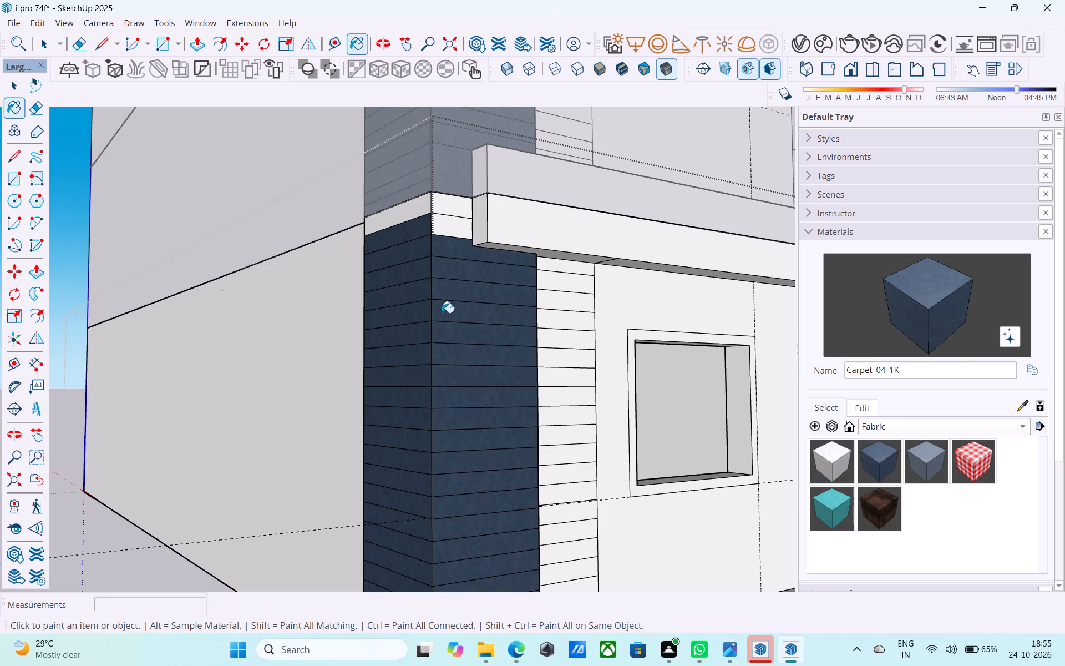
left_click(463, 227)
left_click(451, 206)
left_click(420, 209)
Examine the painted corner on all stacked floors from above, close up and from a distance.
scroll(400, 295, "down", 10)
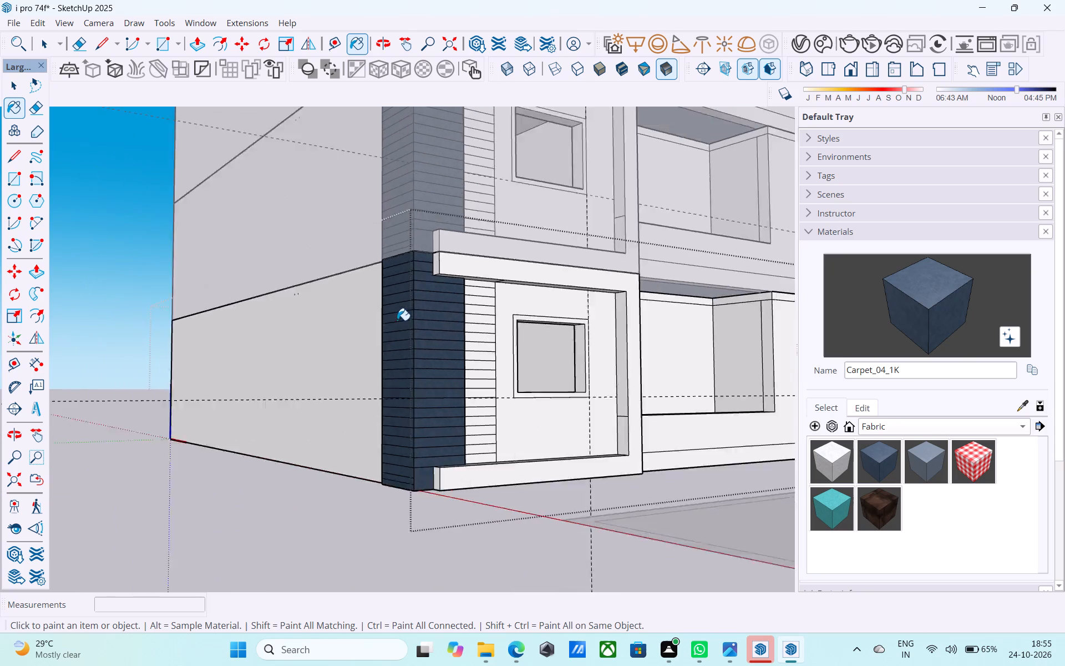
scroll(397, 320, "down", 1)
middle_click_drag(393, 323, 305, 375)
scroll(333, 387, "down", 6)
middle_click_drag(366, 399, 393, 503)
scroll(398, 510, "down", 5)
middle_click_drag(397, 512, 396, 465)
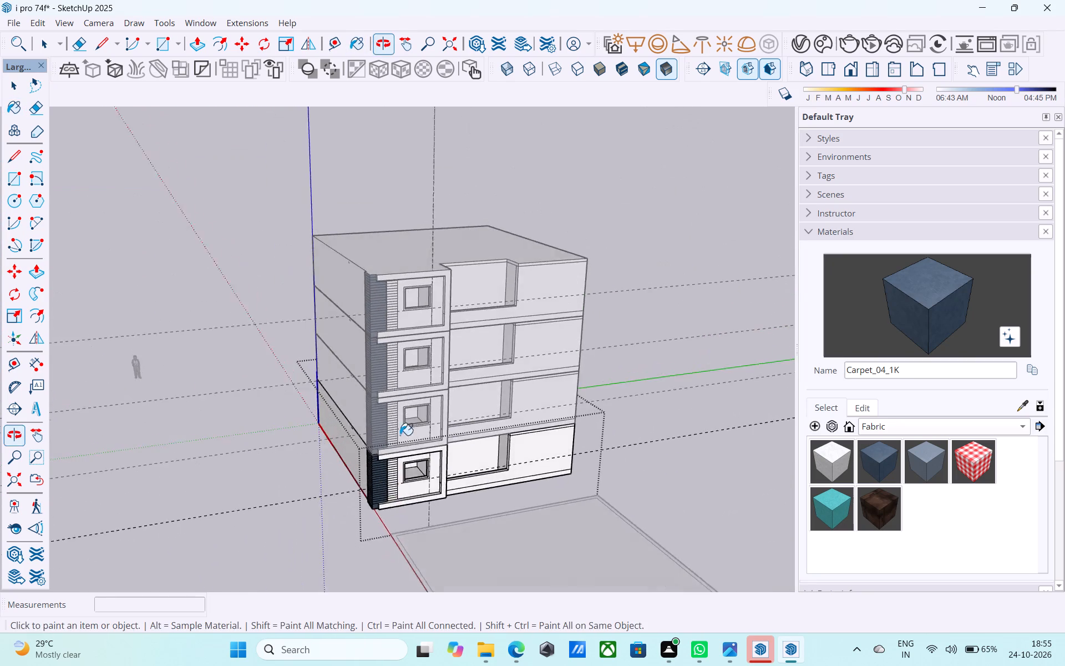
scroll(373, 291, "up", 10)
middle_click_drag(380, 285, 365, 402)
scroll(365, 403, "up", 10)
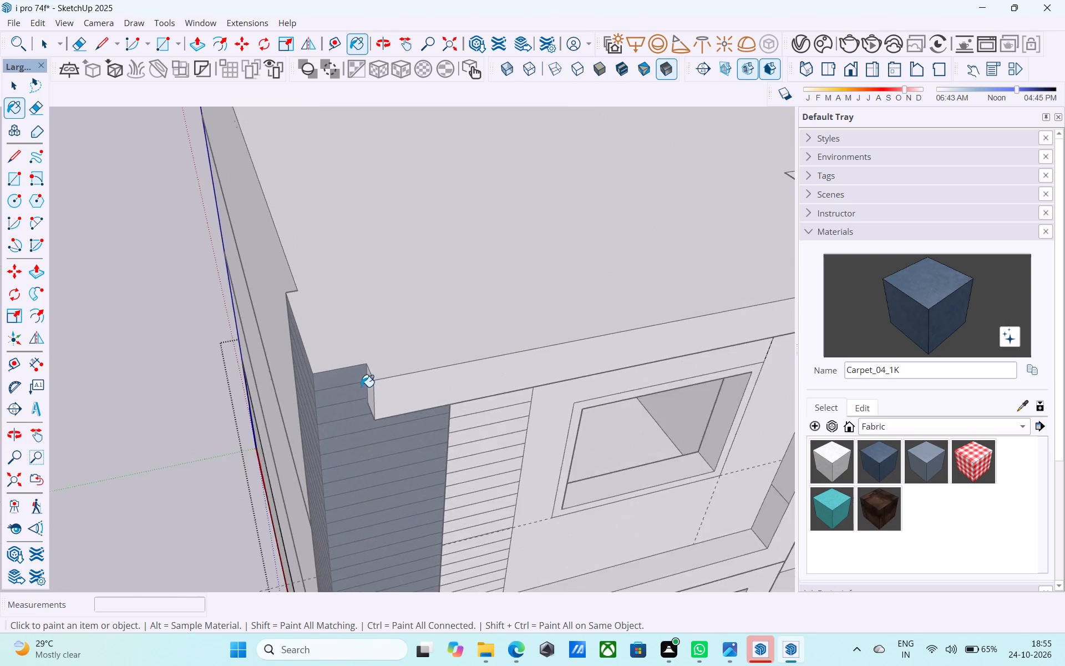
scroll(361, 387, "up", 5)
middle_click_drag(363, 396, 386, 264)
scroll(384, 259, "down", 7)
scroll(384, 285, "up", 1)
scroll(384, 287, "down", 6)
middle_click_drag(376, 389, 374, 287)
scroll(373, 281, "down", 7)
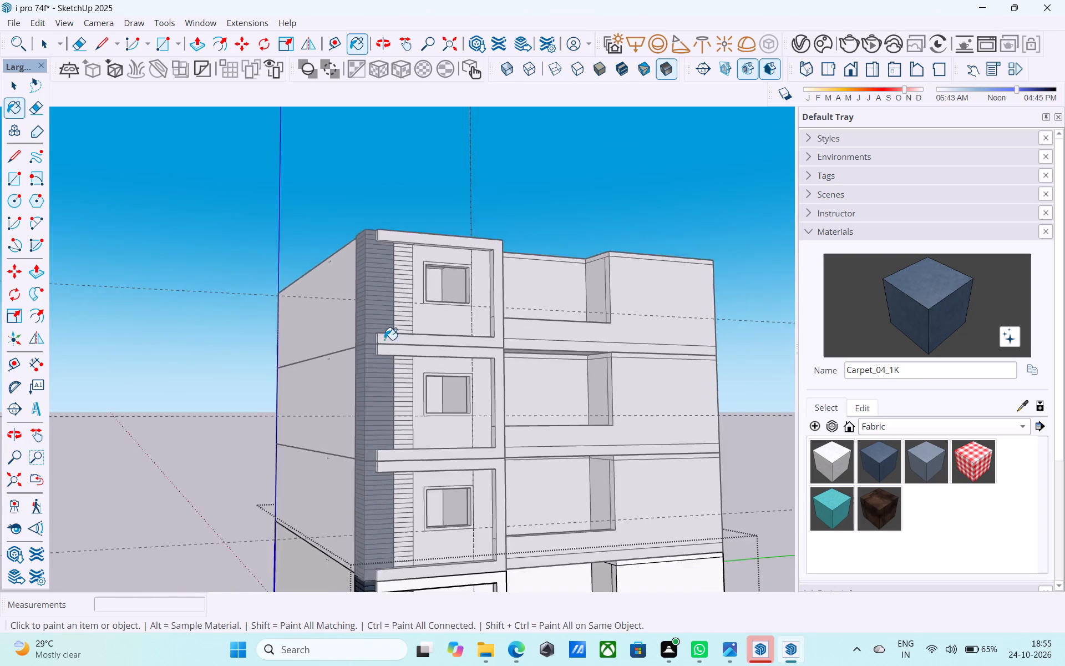
scroll(384, 339, "down", 6)
middle_click_drag(377, 404, 388, 357)
scroll(393, 399, "up", 3)
scroll(394, 399, "down", 7)
middle_click_drag(390, 410, 382, 501)
scroll(384, 380, "up", 8)
scroll(390, 376, "down", 8)
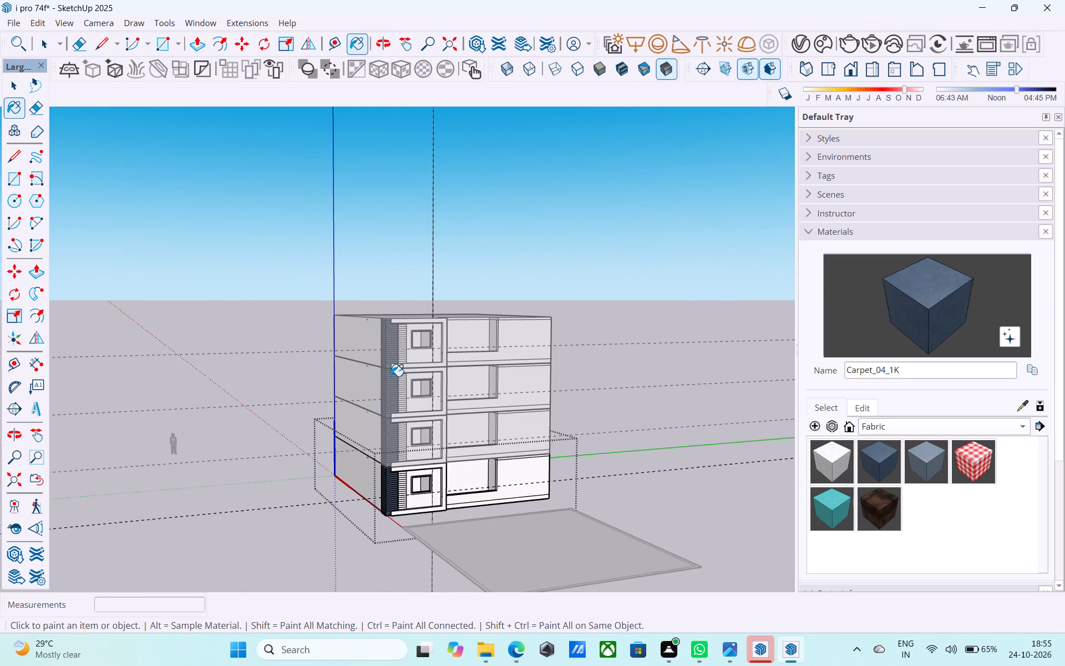
middle_click_drag(390, 376, 357, 384)
Close the ground-floor component and save the model.
key("space")
scroll(362, 384, "up", 5)
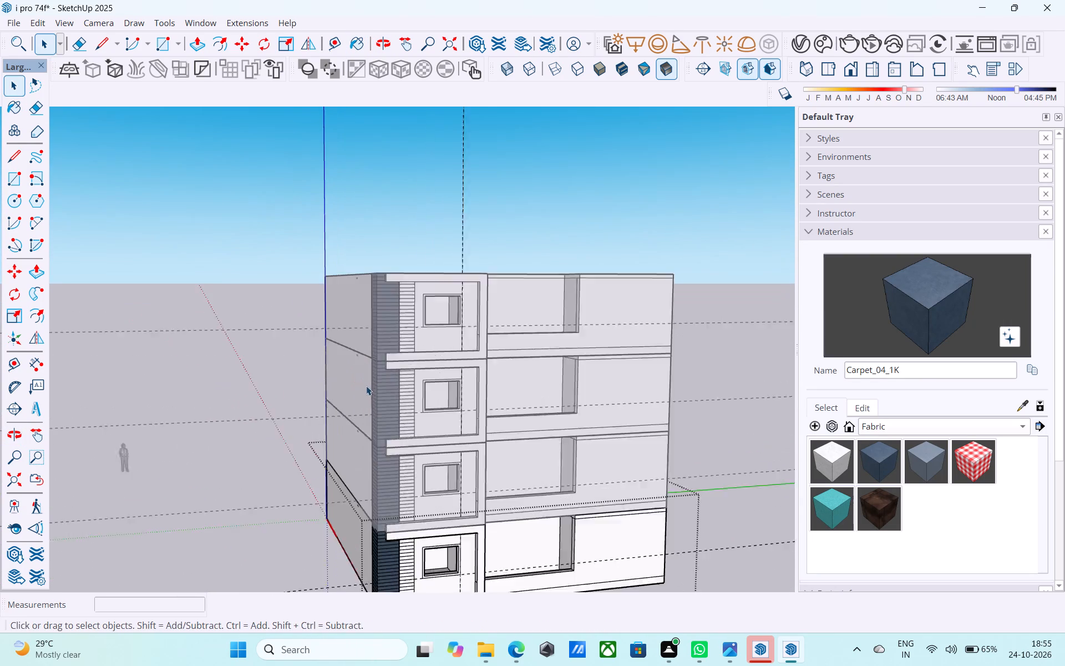
scroll(366, 386, "up", 2)
scroll(372, 391, "down", 5)
middle_click_drag(364, 388, 347, 387)
scroll(327, 370, "up", 5)
scroll(292, 352, "down", 6)
left_click(286, 356)
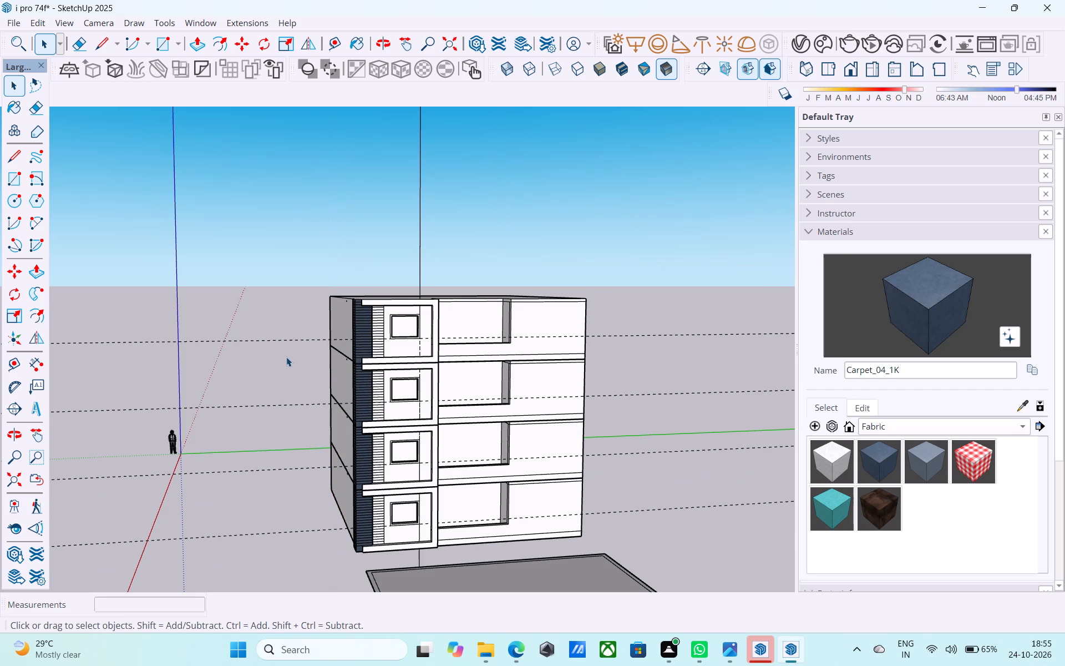
key("ctrl+s")
Examine the facade, the recessed areas and the underside of the building from several sides and distances.
scroll(403, 359, "down", 5)
middle_click_drag(407, 392, 432, 392)
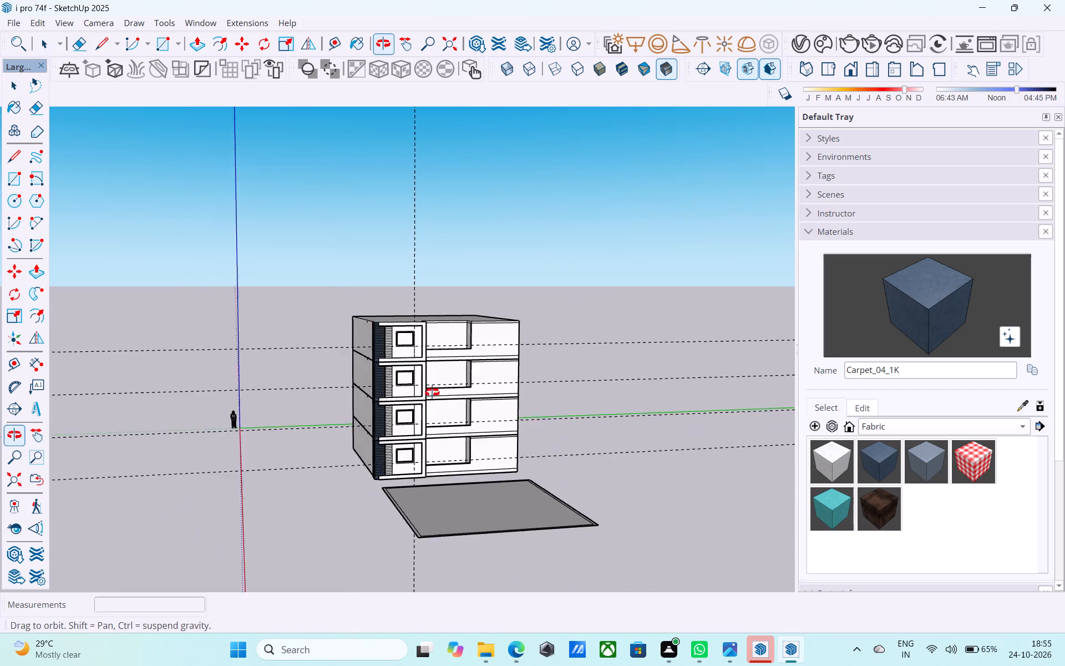
middle_click_drag(432, 392, 618, 428)
scroll(489, 442, "up", 6)
scroll(478, 426, "down", 5)
middle_click_drag(477, 426, 342, 440, "shift")
scroll(432, 413, "up", 5)
middle_click_drag(435, 412, 422, 292, "shift")
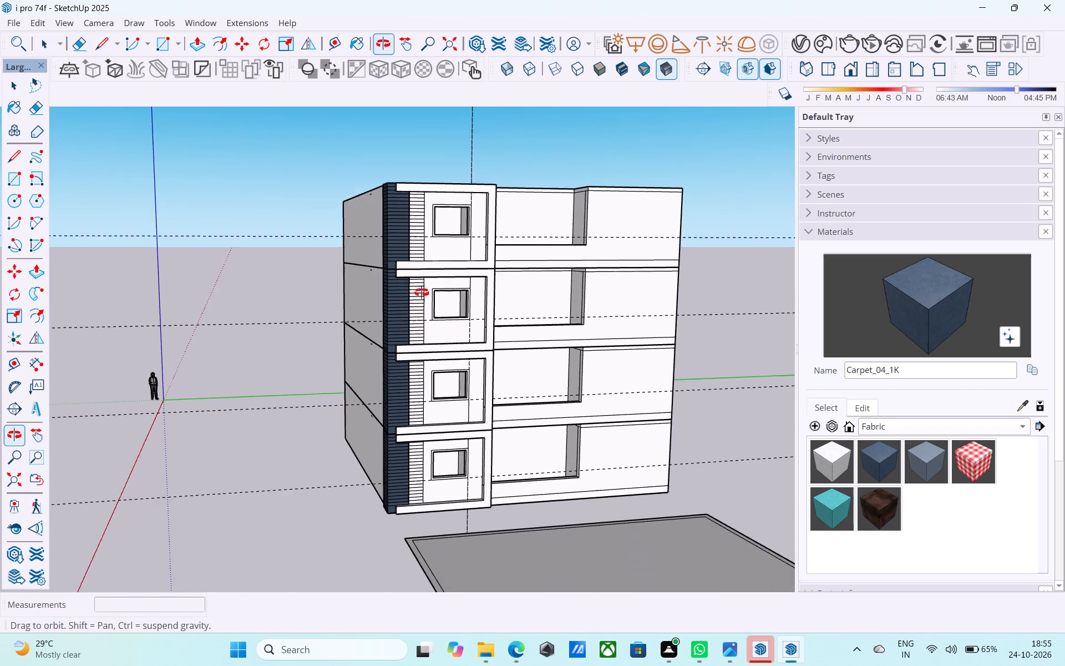
middle_click_drag(422, 292, 420, 290, "shift")
middle_click_drag(448, 324, 295, 405)
scroll(312, 386, "up", 5)
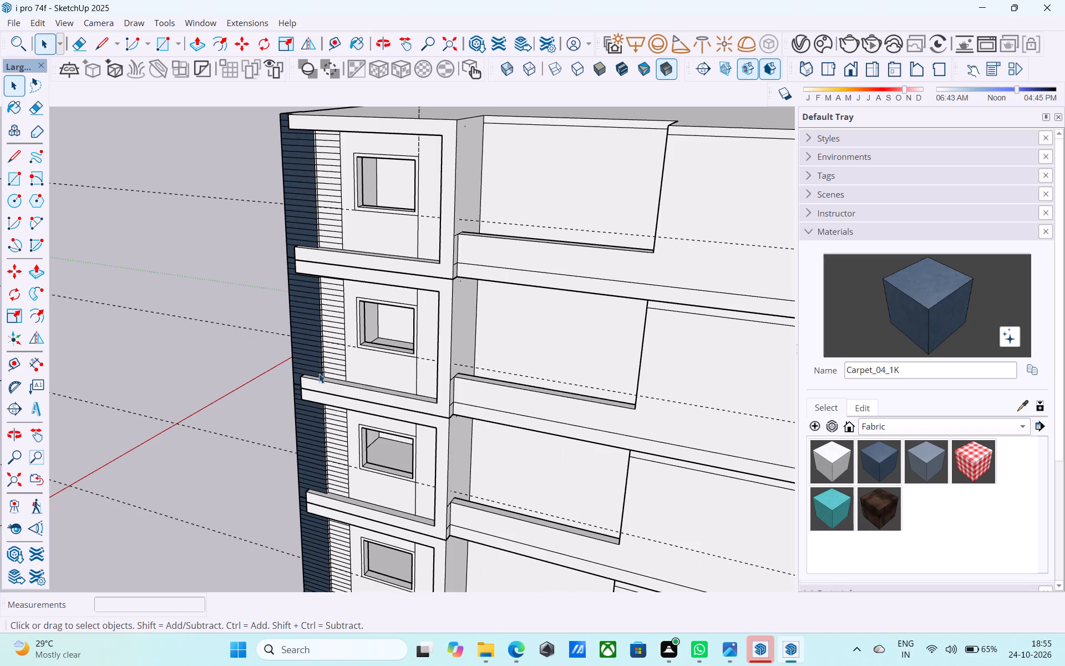
scroll(319, 374, "down", 5)
middle_click_drag(314, 371, 212, 332, "shift")
scroll(226, 334, "up", 10)
middle_click_drag(295, 387, 315, 322, "shift")
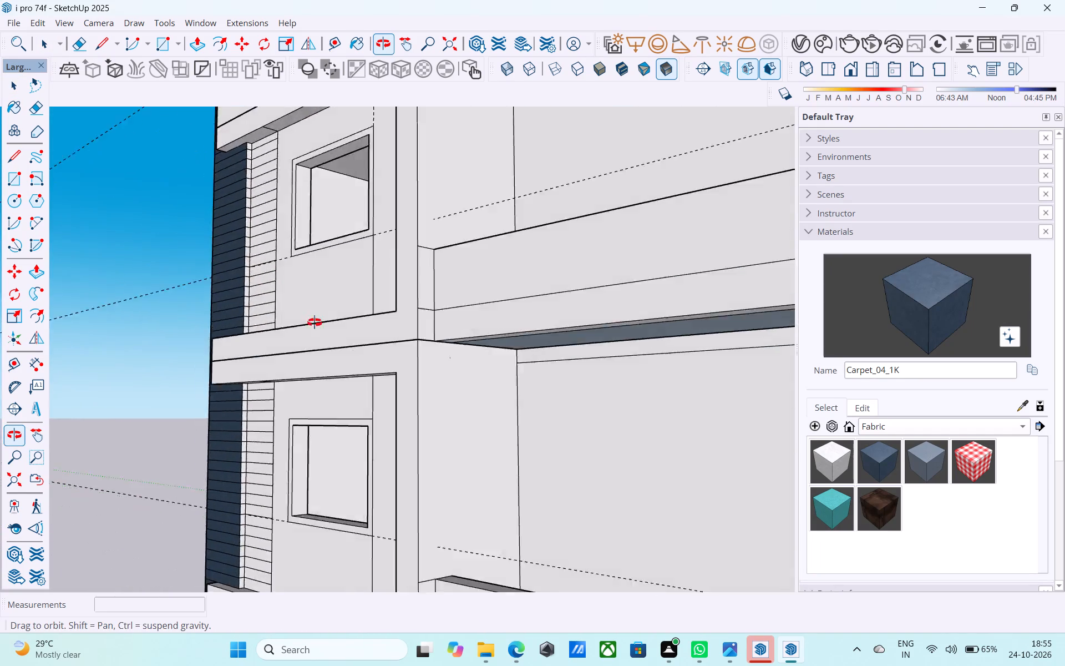
middle_click_drag(315, 322, 430, 398, "shift")
scroll(422, 379, "down", 6)
middle_click_drag(445, 415, 343, 282, "shift")
middle_click_drag(361, 431, 392, 279, "shift")
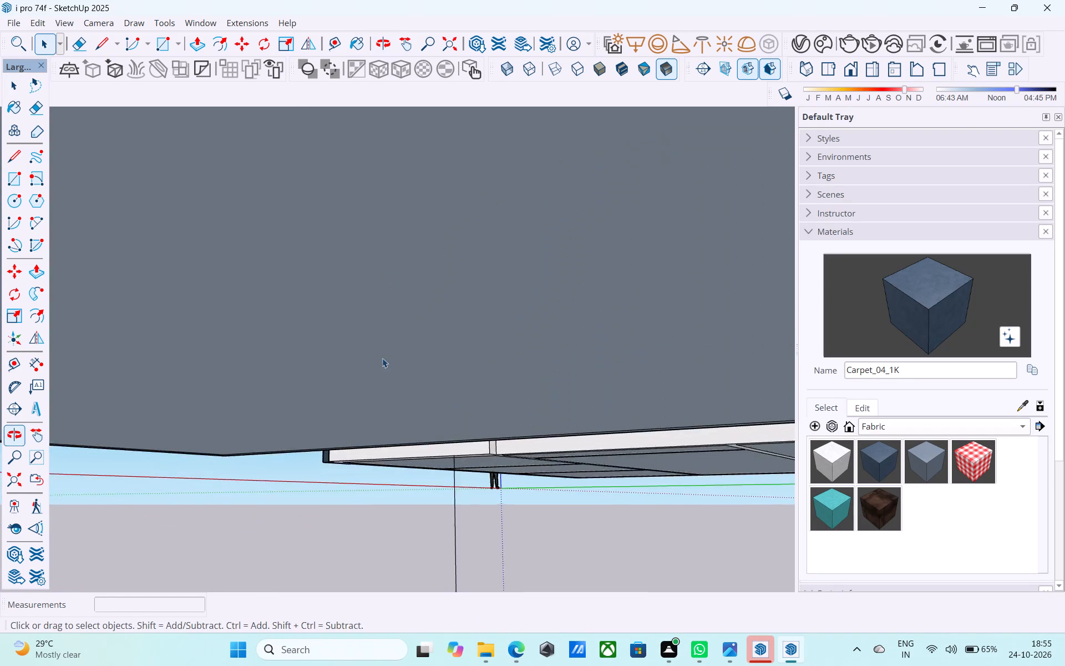
scroll(384, 365, "up", 4)
scroll(409, 308, "down", 4)
middle_click_drag(413, 316, 464, 505)
scroll(447, 421, "down", 17)
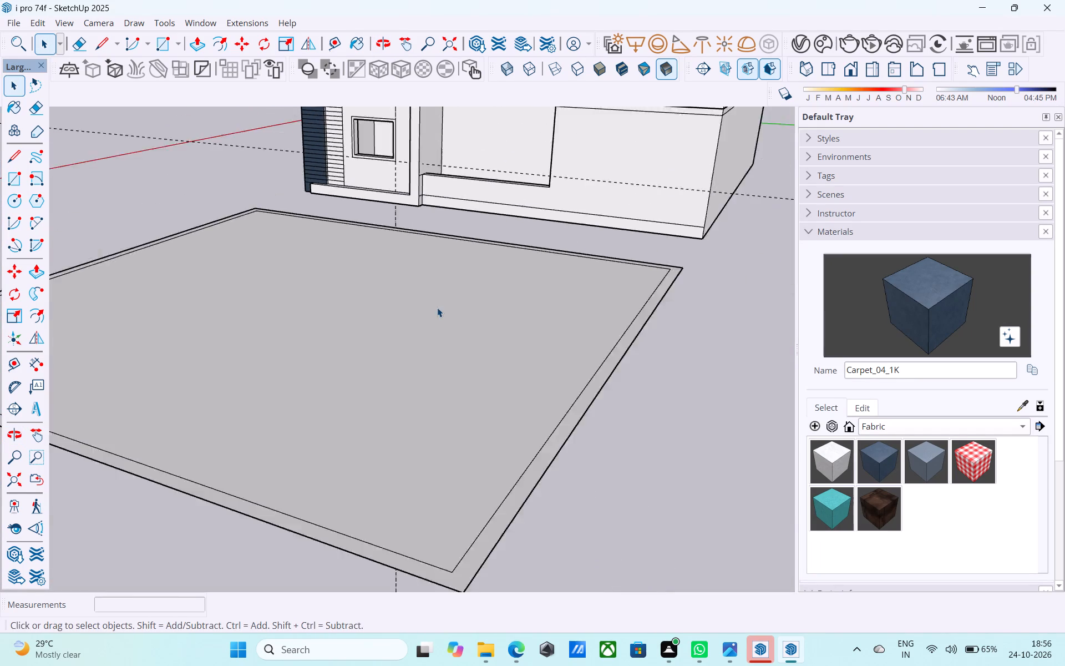
middle_click_drag(445, 339, 460, 527, "shift")
middle_click_drag(388, 303, 395, 375)
Open the ground-floor component and erase the topmost short lines on the narrow return face beside the painted corner.
scroll(406, 387, "up", 10)
middle_click_drag(370, 359, 378, 366)
scroll(363, 357, "up", 4)
double_click(363, 356)
middle_click_drag(389, 346, 353, 321)
key("e")
scroll(361, 263, "up", 3)
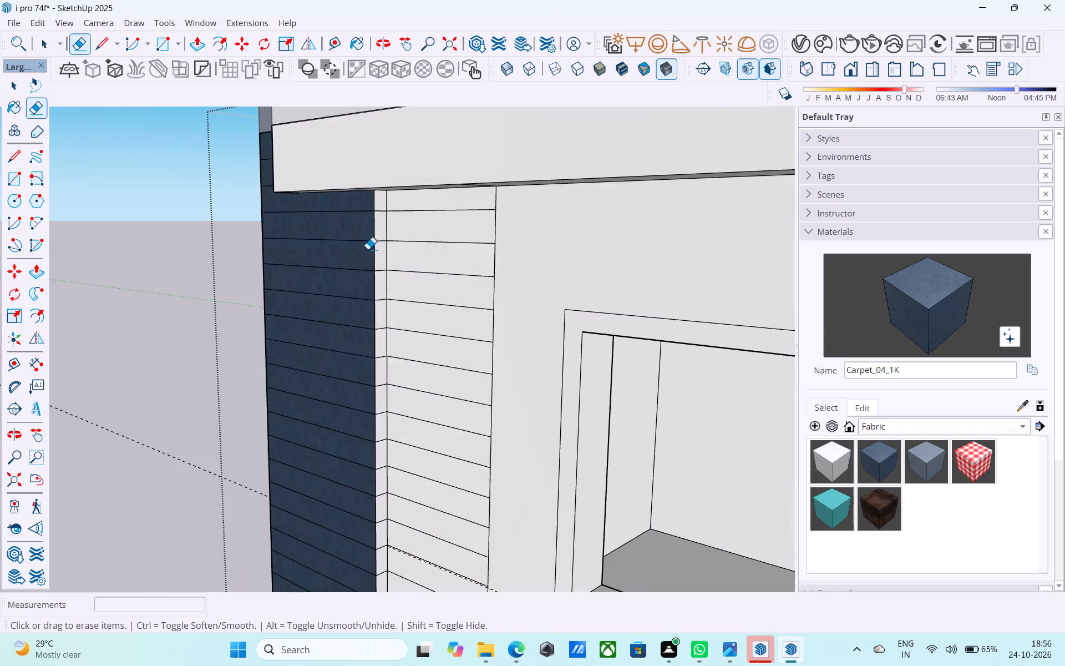
scroll(368, 249, "up", 10)
left_click(387, 184)
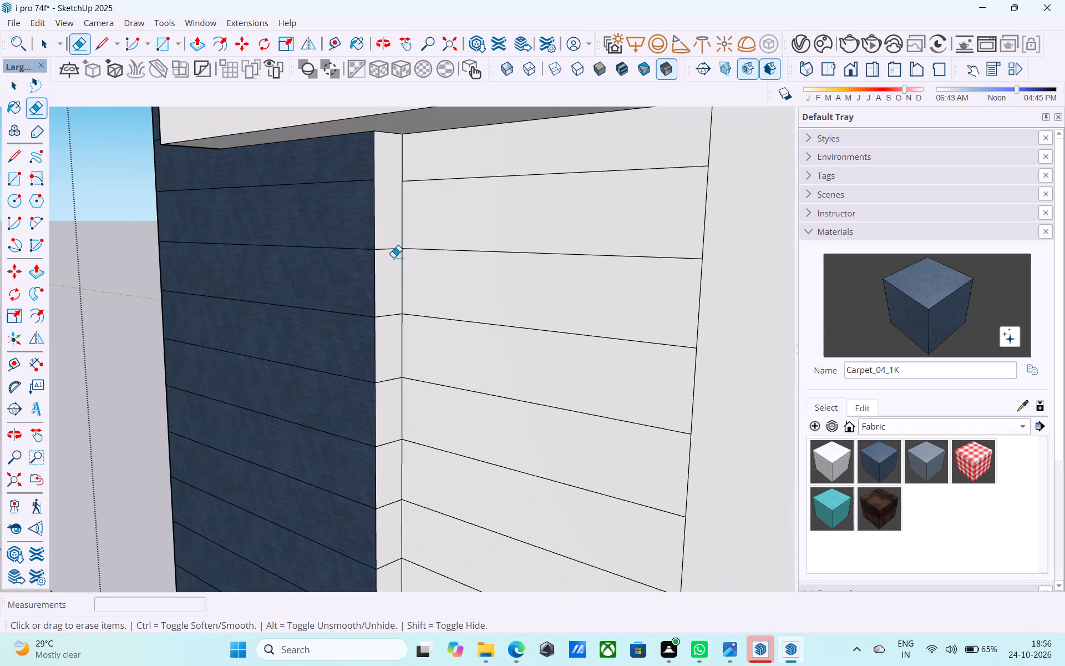
left_click_drag(392, 253, 392, 248)
middle_click_drag(393, 280, 383, 209, "shift")
left_click(380, 246)
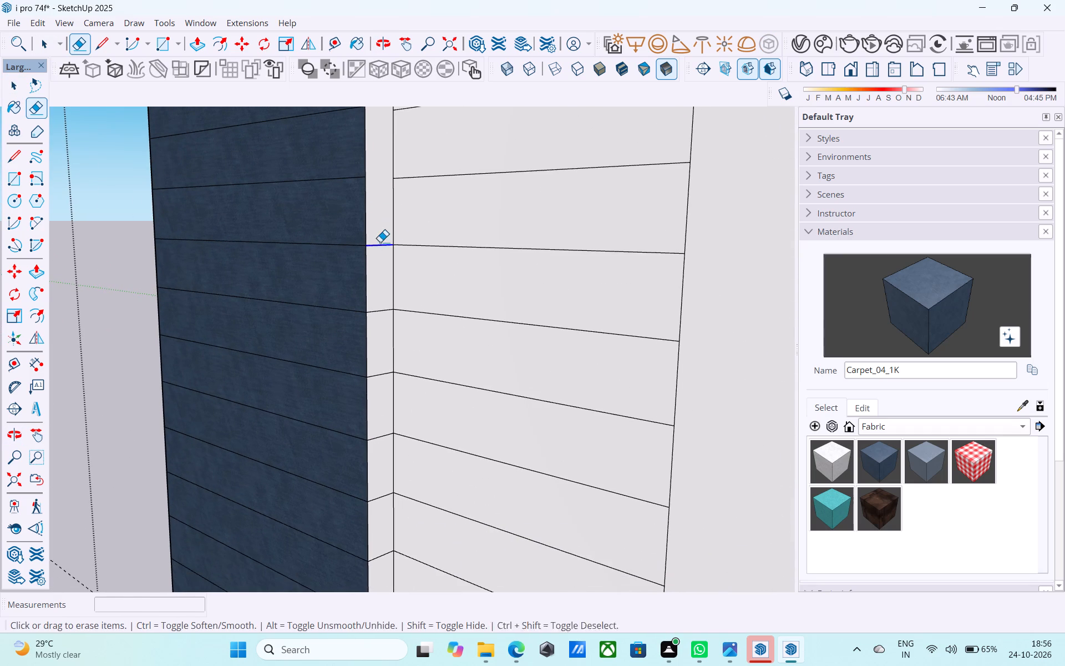
left_click_drag(378, 314, 379, 305)
middle_click_drag(393, 322, 395, 189, "shift")
left_click(390, 243)
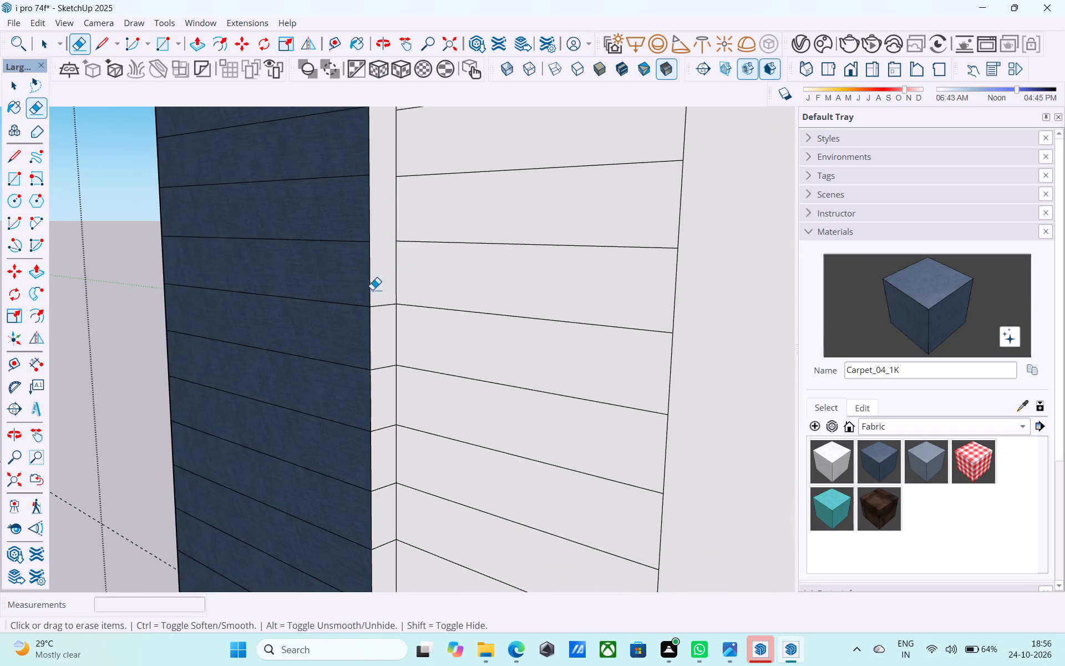
left_click(379, 310)
Erase the next short lines on the narrow return face, working down to the line at the horizontal guide.
middle_click_drag(392, 326, 387, 253)
left_click_drag(383, 236, 383, 228)
middle_click_drag(386, 300, 379, 249)
left_click_drag(378, 245, 376, 238)
left_click(371, 307)
middle_click_drag(378, 319, 376, 236)
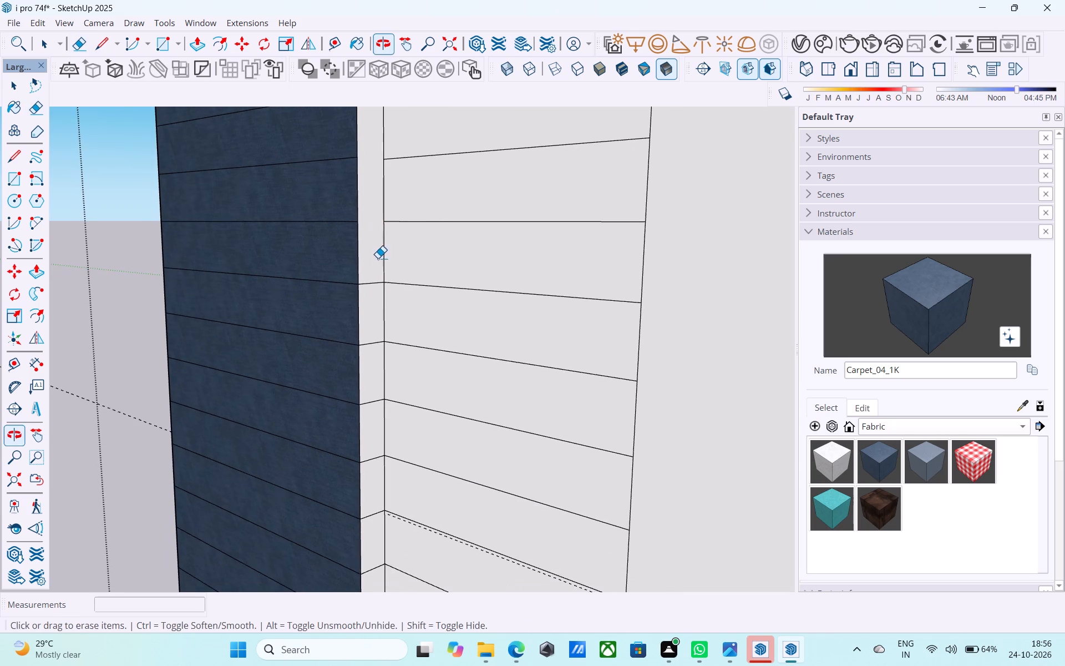
left_click_drag(373, 289, 375, 276)
middle_click_drag(379, 300, 367, 224)
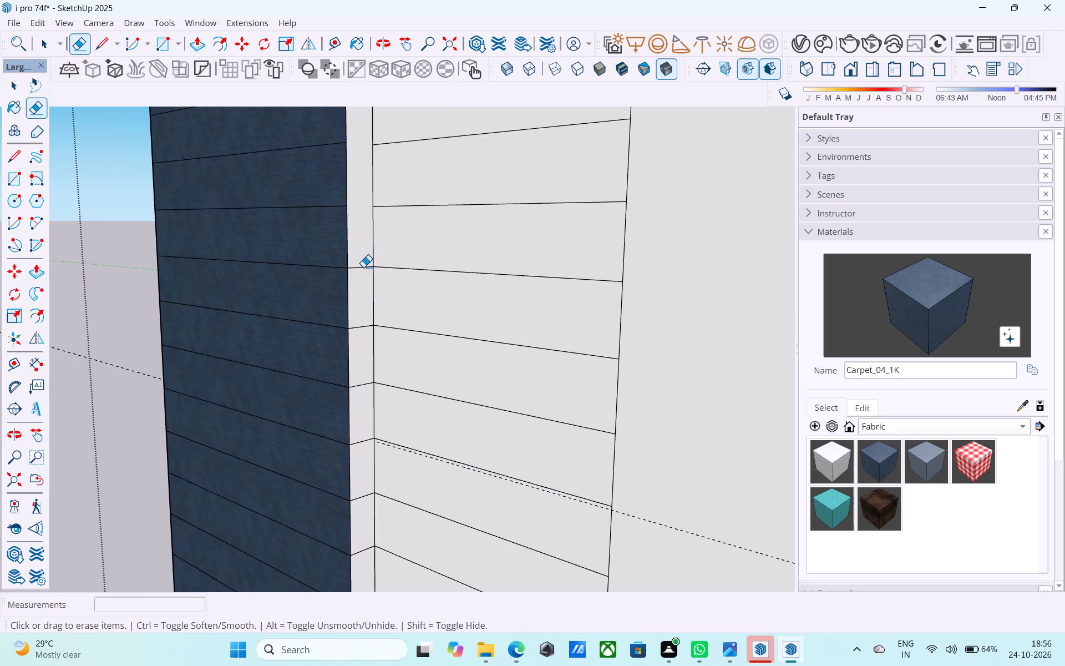
left_click(363, 267)
middle_click_drag(363, 300, 360, 215)
left_click_drag(362, 250, 363, 241)
middle_click_drag(353, 289, 343, 233)
scroll(343, 235, "up", 1, "shift")
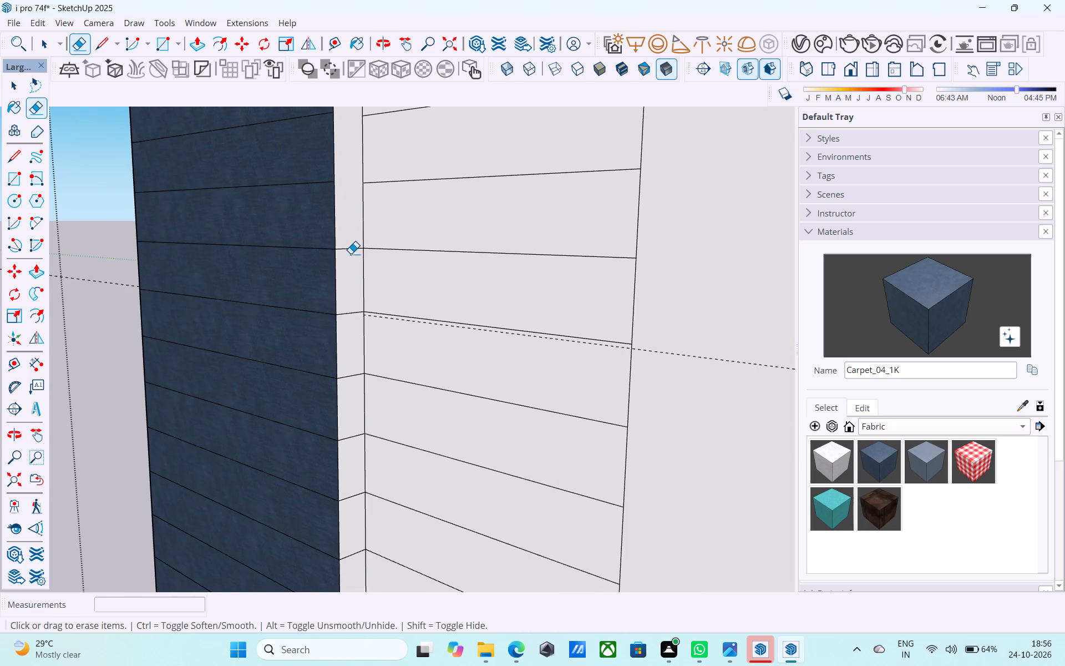
left_click_drag(351, 254, 351, 248)
middle_click_drag(356, 295, 347, 249)
left_click_drag(345, 270, 346, 264)
Erase the remaining short lines on the narrow return face, from below the guide down to the lower projecting frame.
middle_click_drag(338, 311, 318, 235)
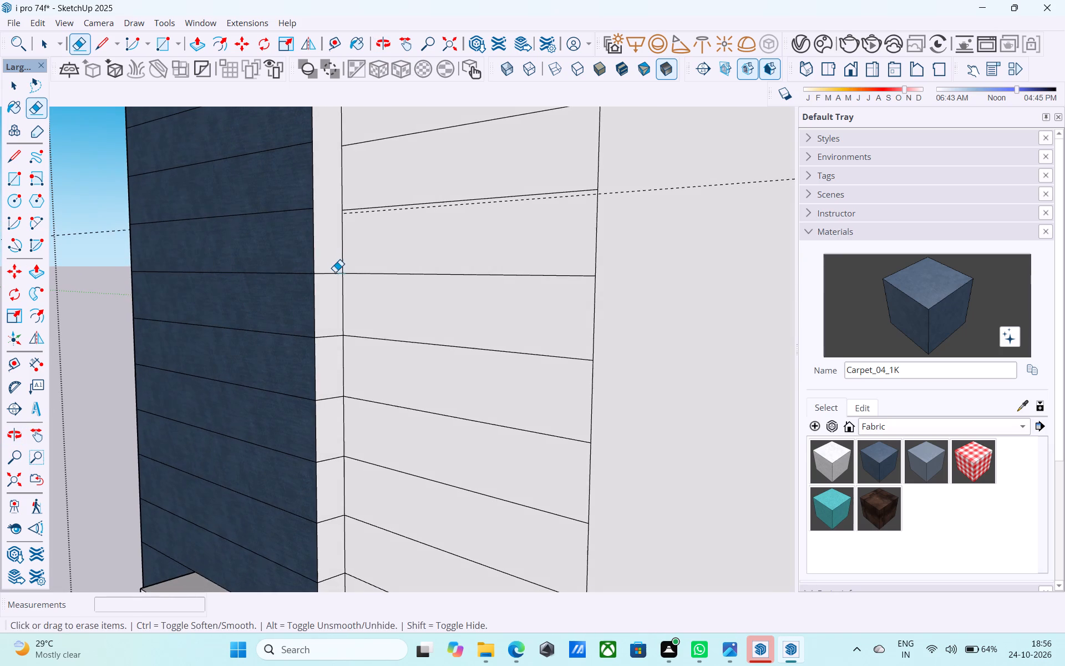
left_click_drag(331, 276, 332, 268)
middle_click_drag(327, 307, 316, 216)
scroll(311, 239, "up", 2)
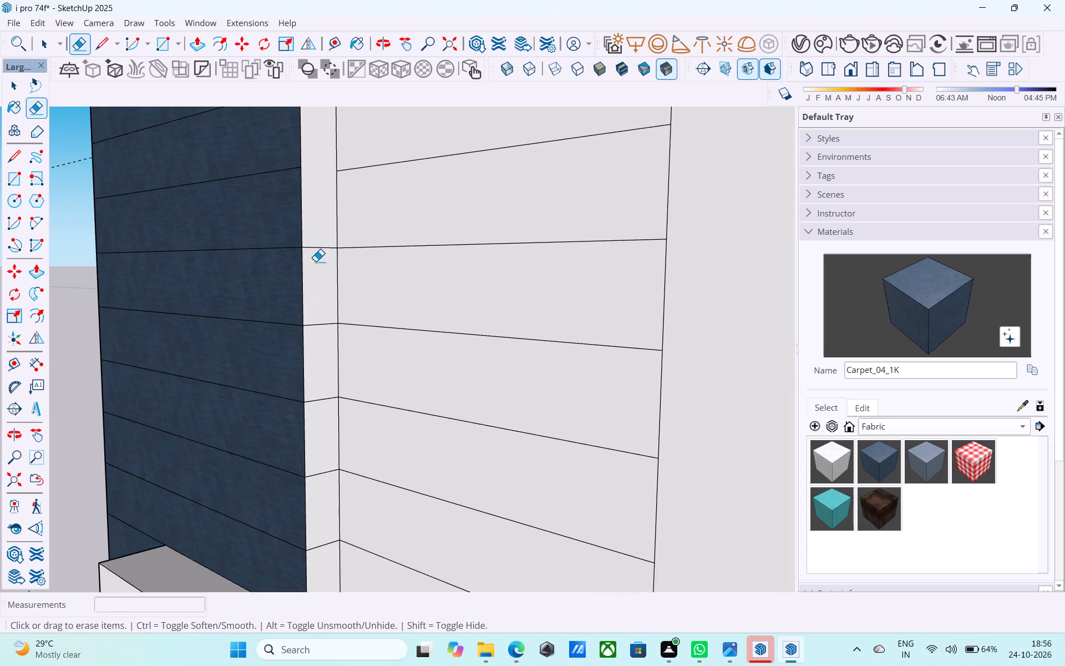
left_click_drag(322, 251, 323, 241)
middle_click_drag(327, 280, 310, 213)
left_click(308, 260)
middle_click_drag(304, 301, 295, 242)
scroll(295, 242, "up", 1, "shift")
scroll(285, 281, "up", 1)
left_click(290, 285)
middle_click_drag(299, 322, 300, 261)
left_click_drag(290, 320, 303, 292)
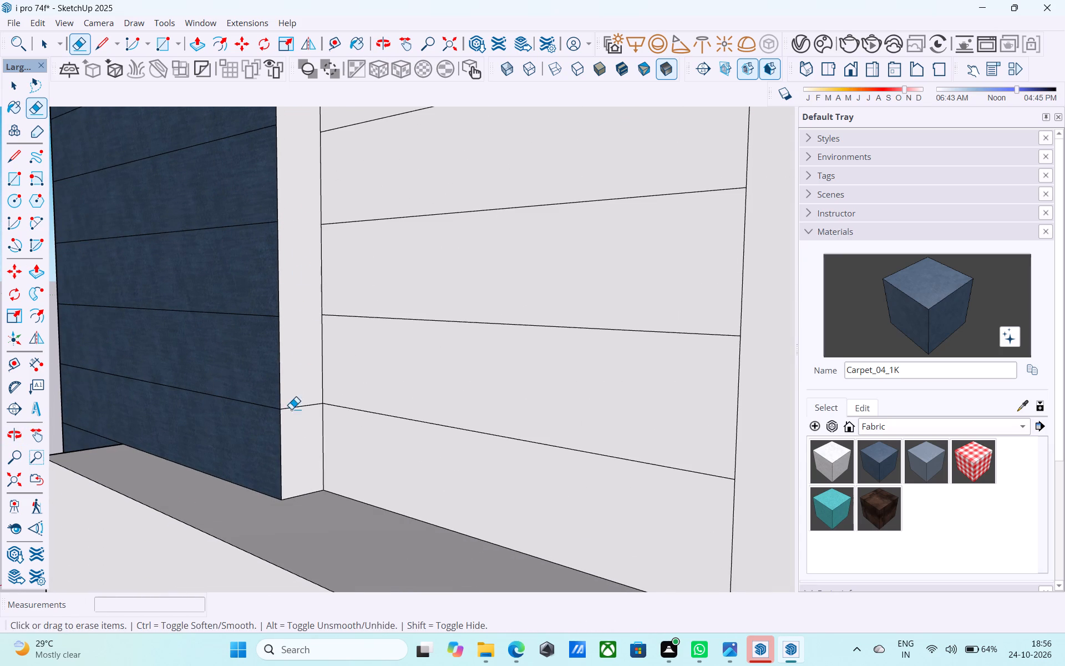
left_click_drag(292, 418, 301, 380)
Examine the cleared return face between the painted corner and the white banded strip, from the front and close up.
scroll(301, 354, "down", 9)
scroll(298, 358, "up", 2)
scroll(298, 359, "down", 15)
middle_click_drag(319, 334, 514, 382, "shift")
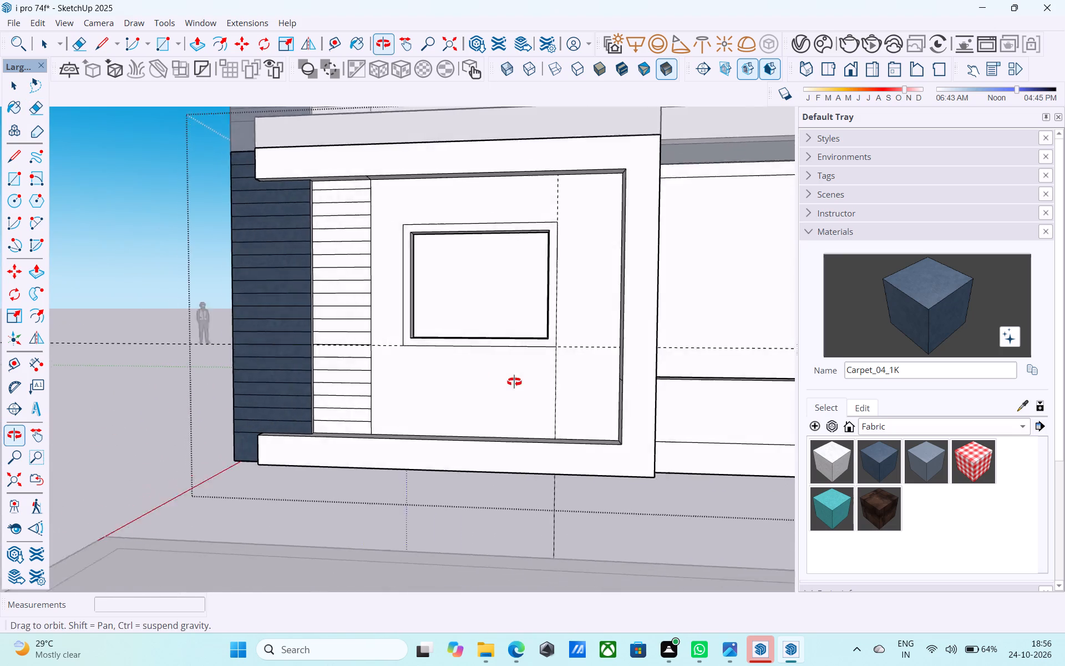
middle_click_drag(514, 382, 514, 382, "shift")
scroll(486, 335, "down", 6)
middle_click_drag(442, 302, 463, 462, "shift")
middle_click_drag(459, 443, 305, 428)
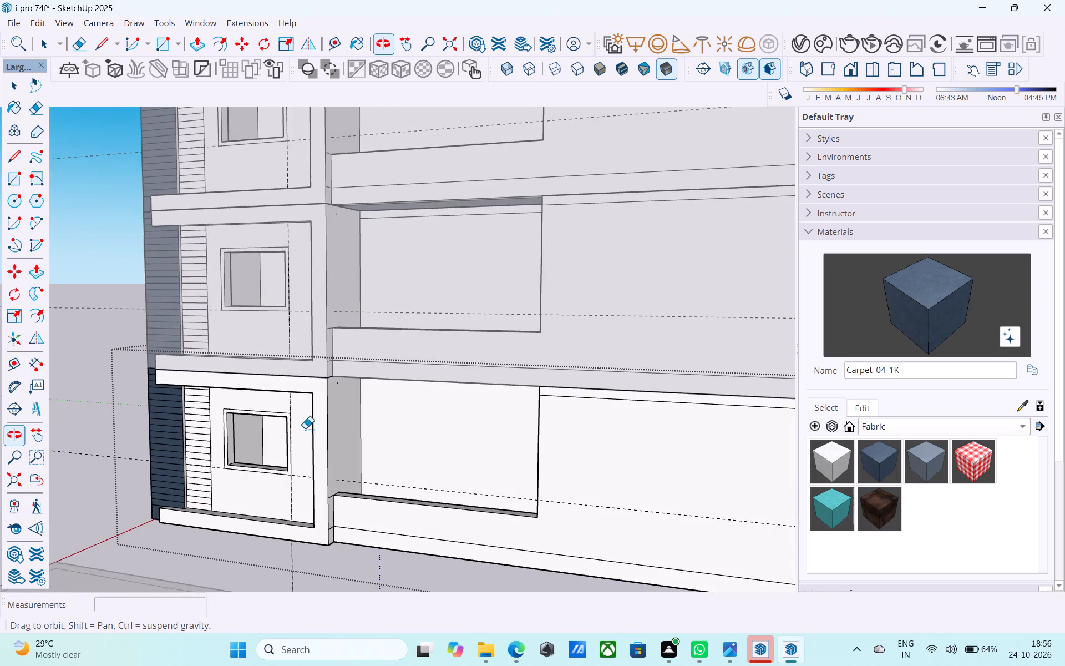
middle_click_drag(191, 401, 216, 374, "shift")
scroll(215, 384, "up", 17)
middle_click_drag(279, 381, 218, 337, "shift")
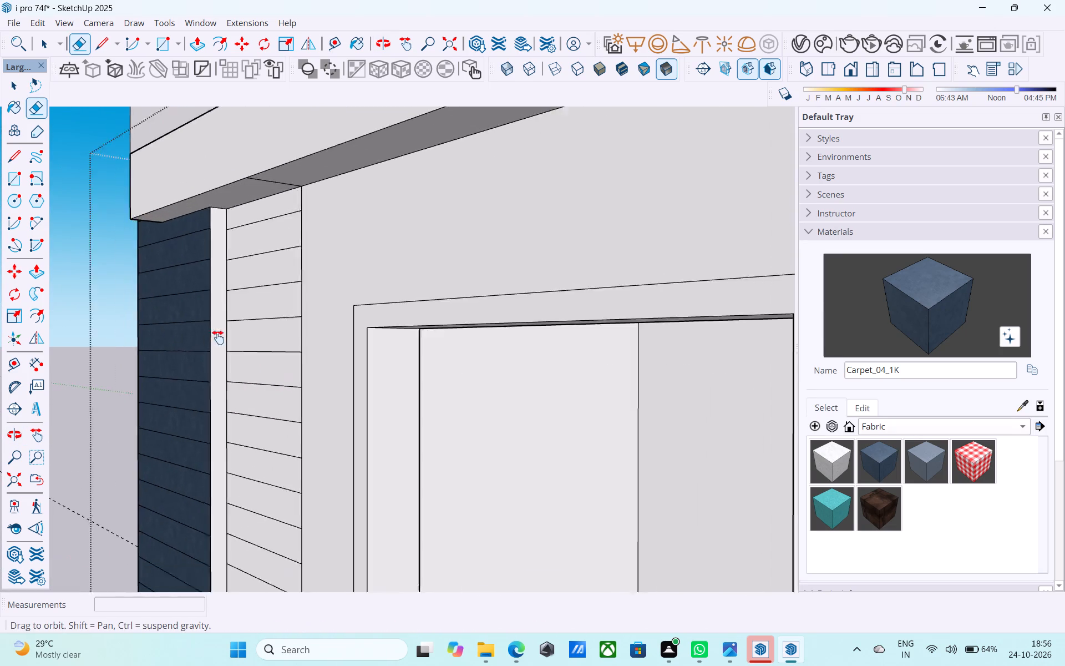
Try to erase the short line crossing the underside of the projecting frame above the white banded strip.
middle_click_drag(218, 337, 649, 343, "shift")
middle_click_drag(641, 345, 580, 341, "shift")
scroll(489, 304, "down", 6)
middle_click_drag(506, 293, 437, 292)
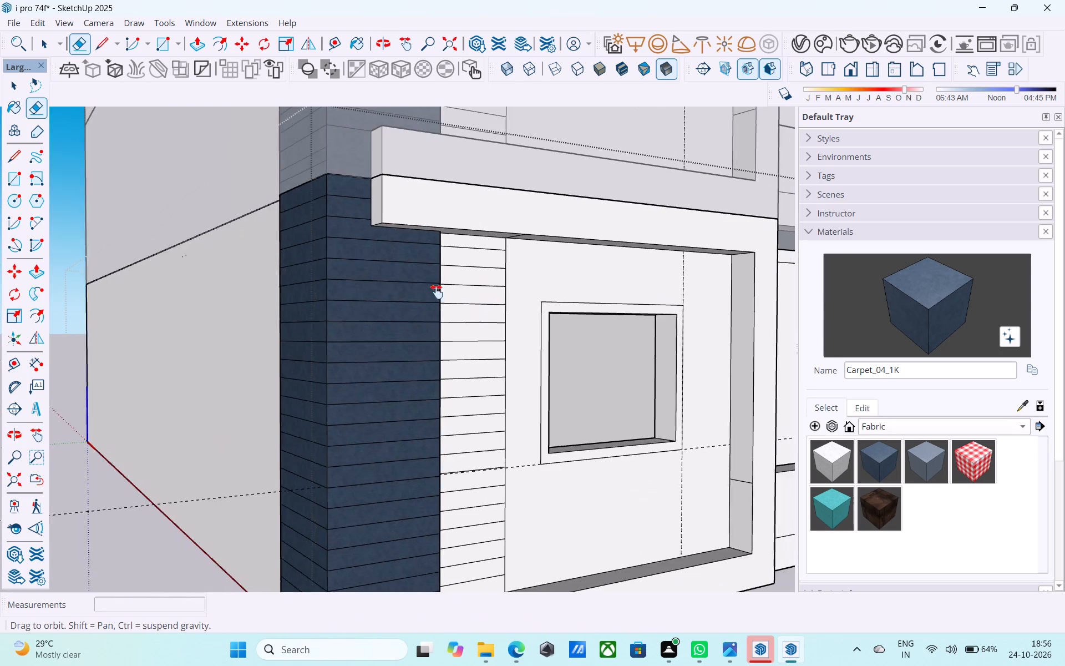
middle_click_drag(437, 292, 667, 277)
scroll(373, 231, "up", 9)
left_click(364, 240)
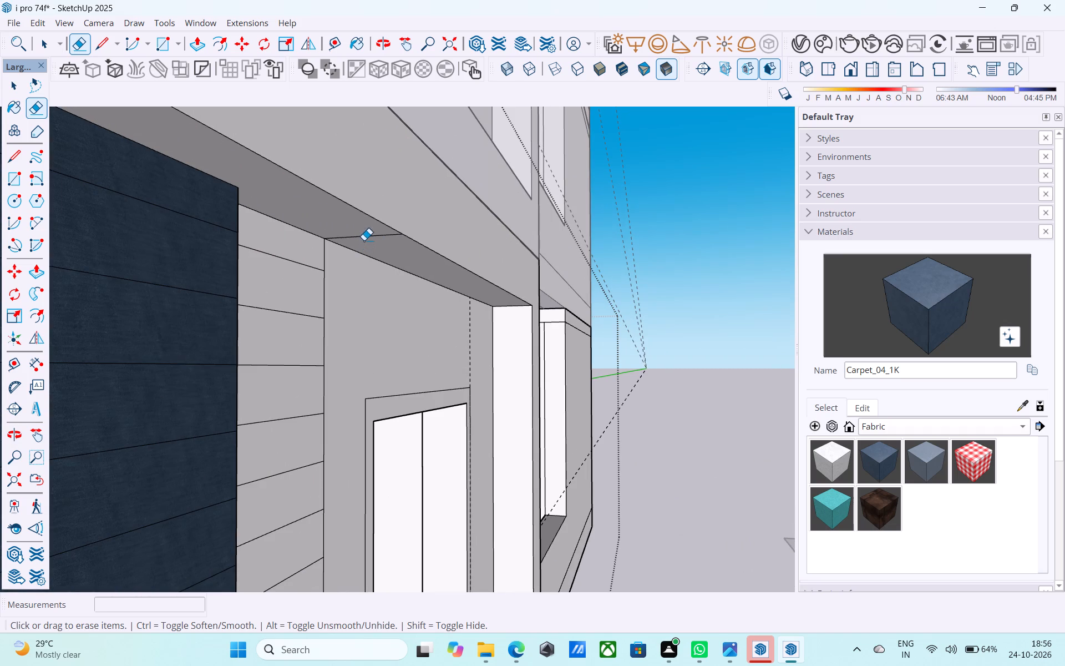
Erase the topmost short lines on the narrow white return face between the plain side wall and the painted corner.
scroll(366, 237, "down", 17)
middle_click_drag(376, 266, 642, 331, "shift")
middle_click_drag(728, 351, 667, 327)
scroll(635, 335, "up", 5)
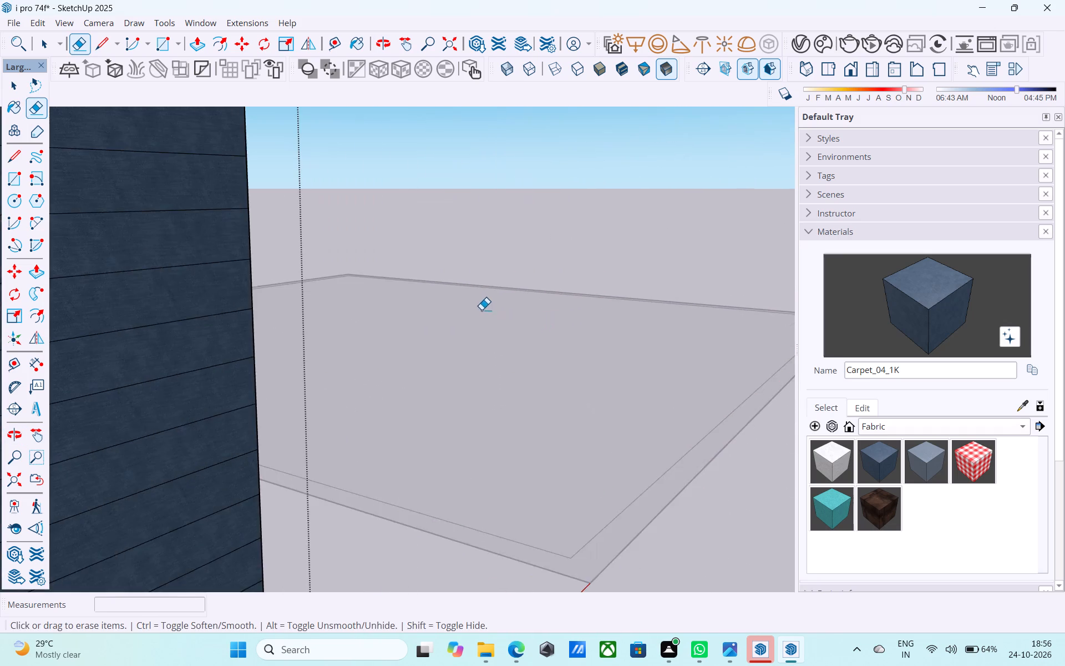
scroll(481, 309, "down", 3)
middle_click_drag(481, 306, 552, 380)
middle_click_drag(561, 392, 500, 233)
scroll(531, 296, "up", 9)
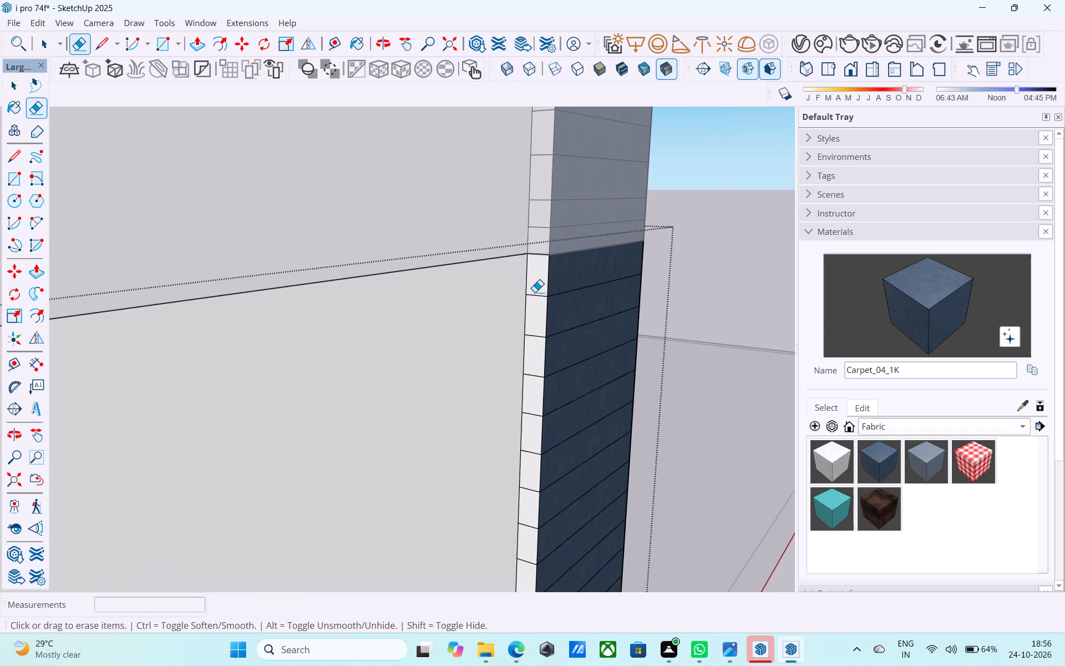
left_click_drag(535, 292, 536, 303)
middle_click_drag(536, 312, 526, 220, "shift")
left_click(521, 244)
left_click_drag(524, 278, 524, 286)
middle_click_drag(519, 311, 516, 198, "shift")
left_click(519, 209)
left_click_drag(519, 251, 520, 265)
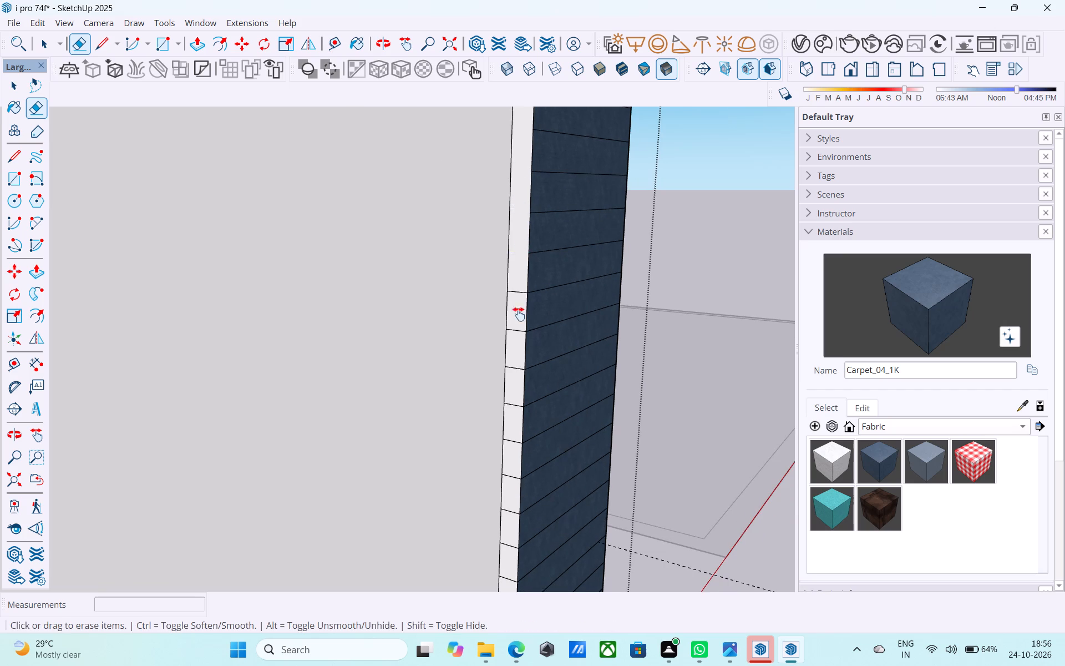
Erase the next short lines down the upper middle of the return face beside the plain side wall.
middle_click_drag(519, 314, 496, 208, "shift")
left_click(492, 186)
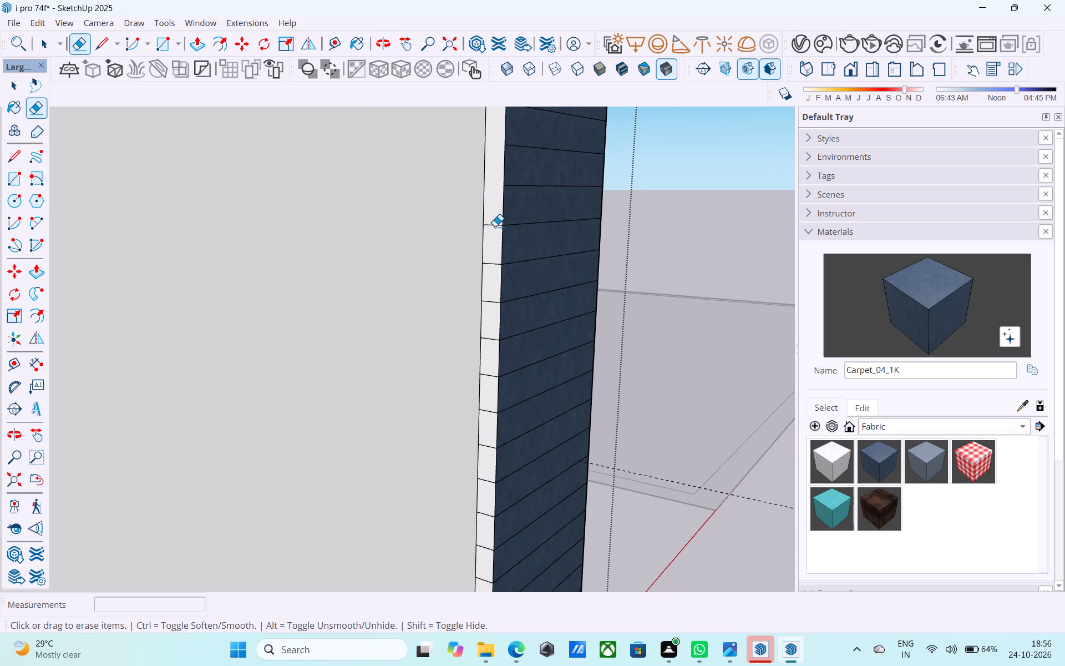
left_click(495, 226)
left_click(495, 261)
middle_click_drag(491, 274, 484, 215, "shift")
scroll(483, 203, "up", 1)
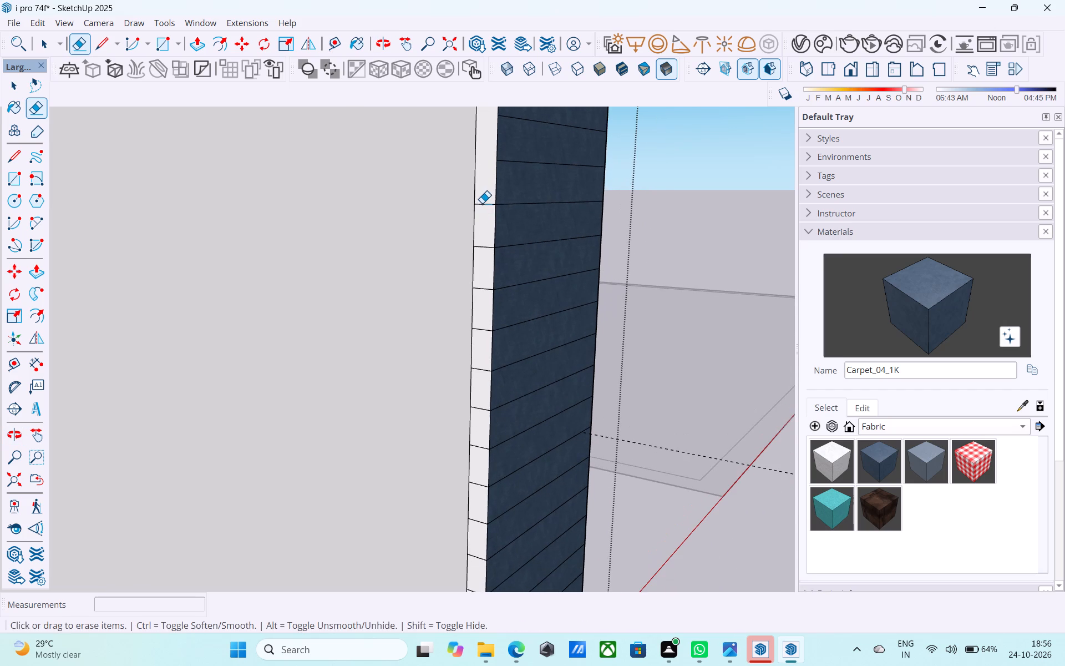
left_click_drag(482, 203, 484, 210)
left_click(484, 243)
left_click_drag(484, 254, 486, 249)
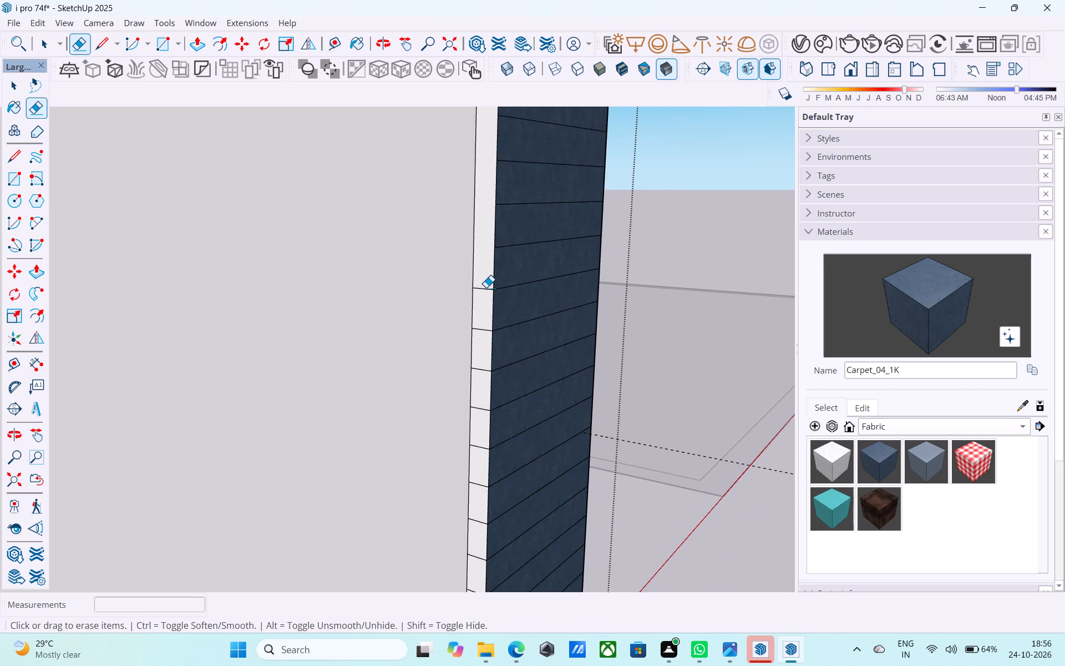
left_click(486, 287)
Erase further short lines down the lower middle of the return face beside the plain side wall.
middle_click_drag(484, 299, 486, 201, "shift")
left_click(484, 233)
middle_click_drag(488, 275, 487, 212, "shift")
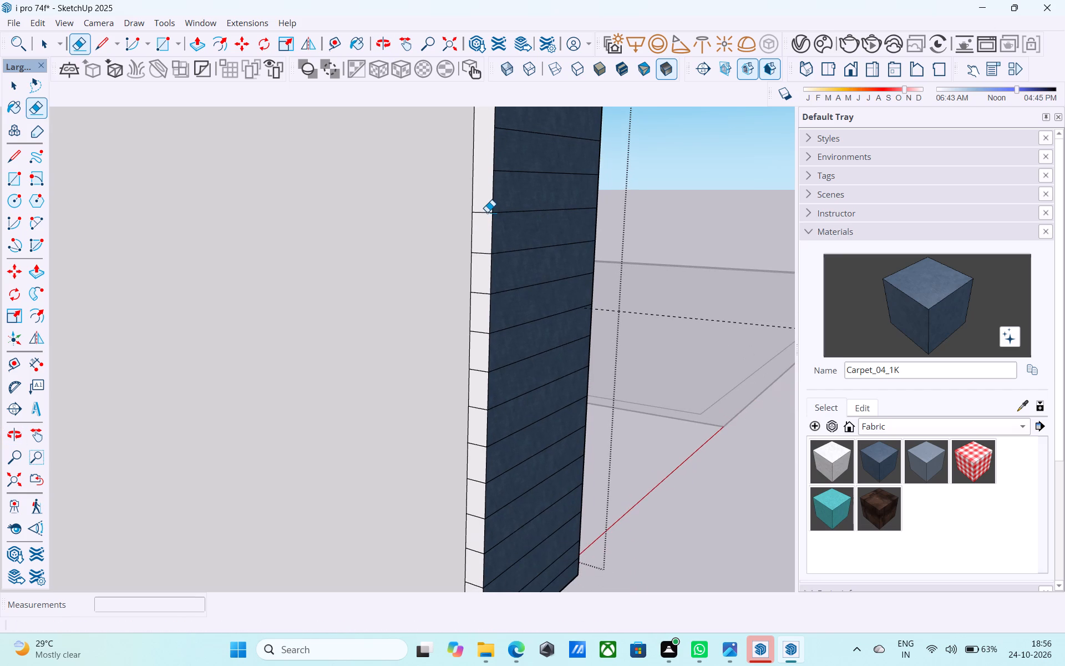
left_click(485, 210)
left_click(483, 254)
middle_click_drag(481, 279, 474, 211, "shift")
left_click(475, 227)
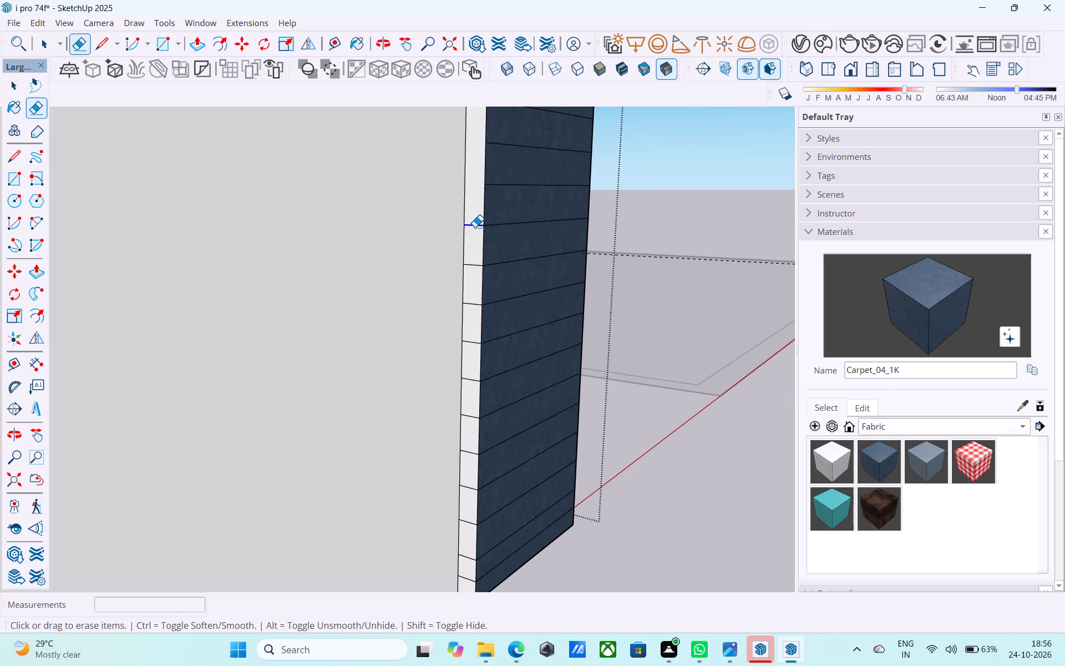
middle_click_drag(471, 253, 461, 194, "shift")
left_click(459, 209)
middle_click_drag(447, 253, 442, 199, "shift")
left_click(460, 194)
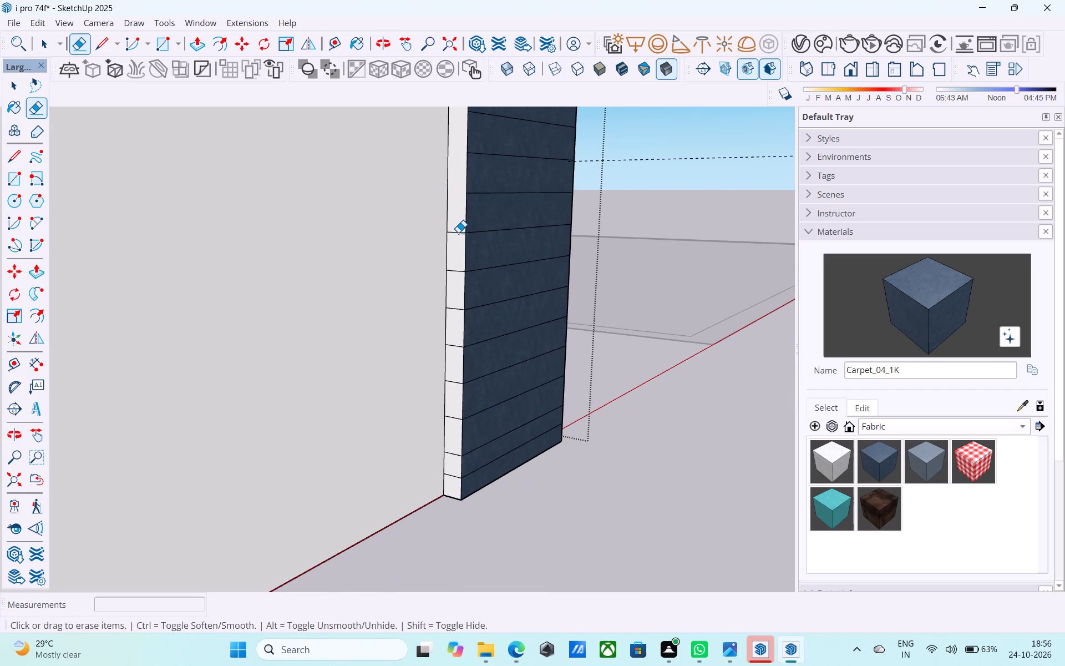
left_click(457, 233)
left_click(457, 271)
Erase the remaining short lines on this return face, down to the ground line.
middle_click_drag(455, 279, 453, 203, "shift")
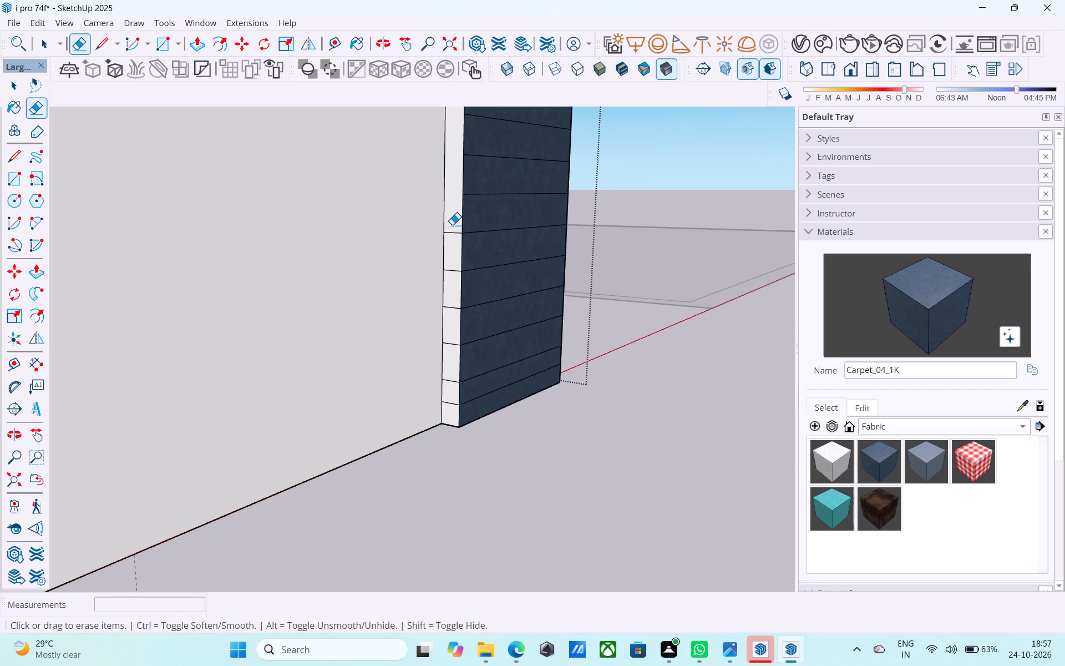
scroll(453, 238, "up", 1)
left_click(455, 234)
left_click_drag(451, 272, 453, 278)
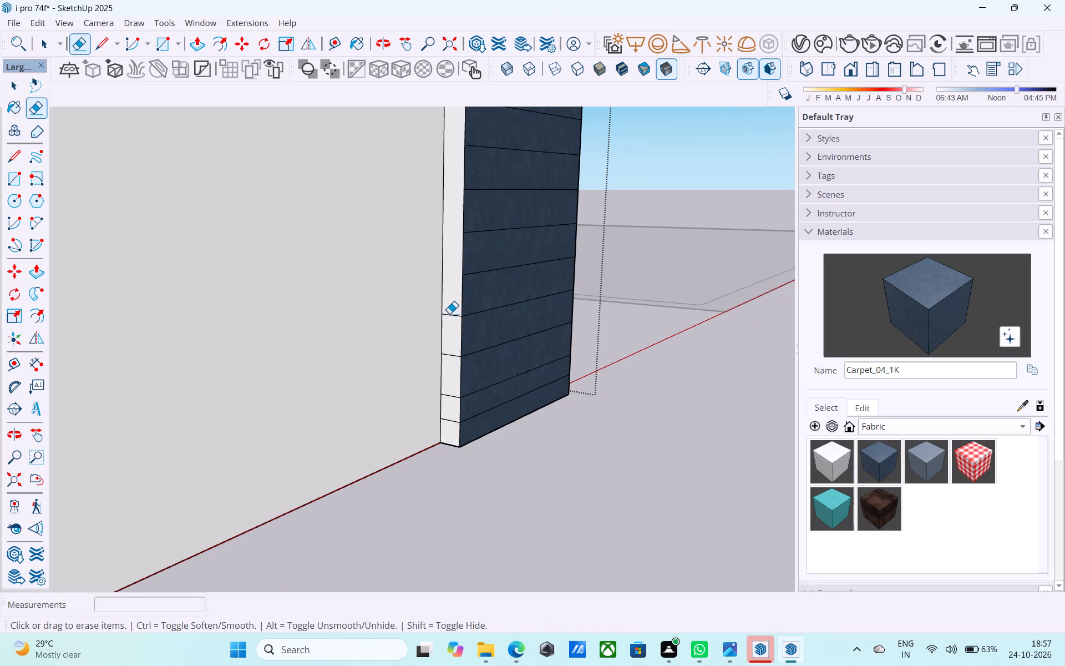
left_click_drag(449, 315, 451, 320)
left_click(451, 354)
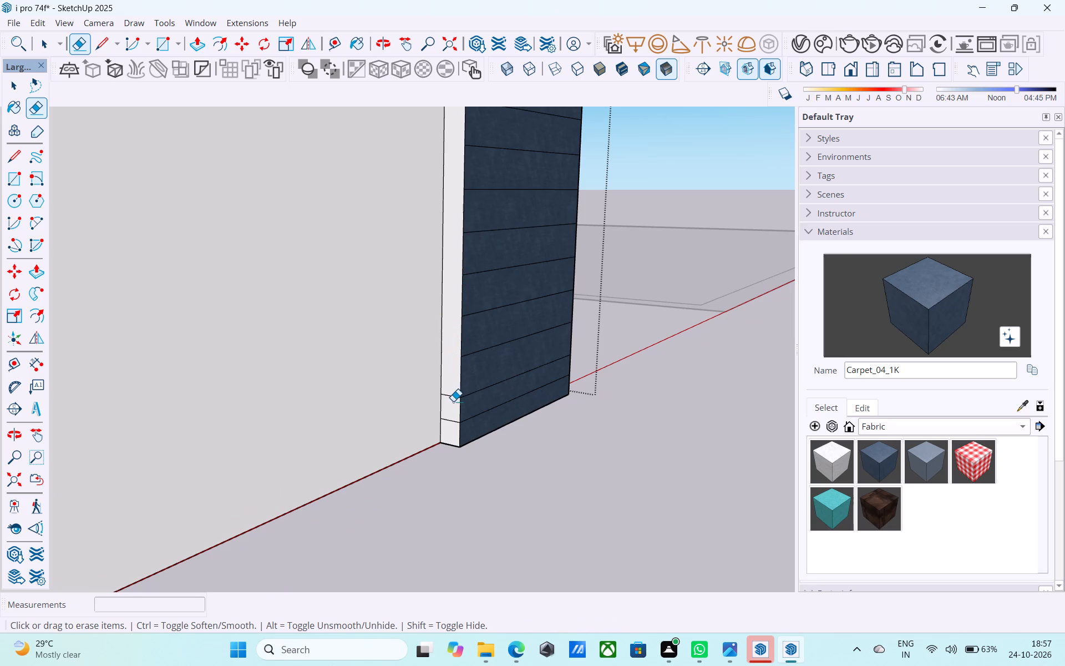
left_click(452, 396)
left_click(450, 420)
Examine the cleaned-up painted corner and the stacked floors from the front and side.
scroll(454, 404, "down", 8)
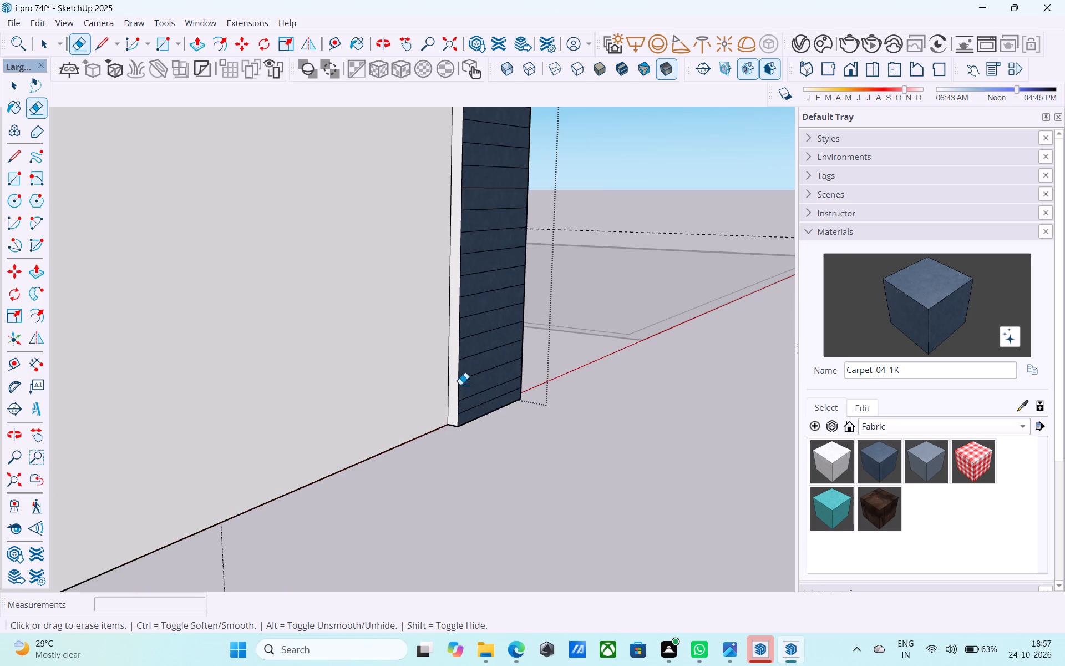
scroll(460, 385, "down", 11)
middle_click_drag(511, 392, 212, 454, "shift")
middle_click_drag(215, 407, 134, 424)
middle_click_drag(212, 369, 338, 463)
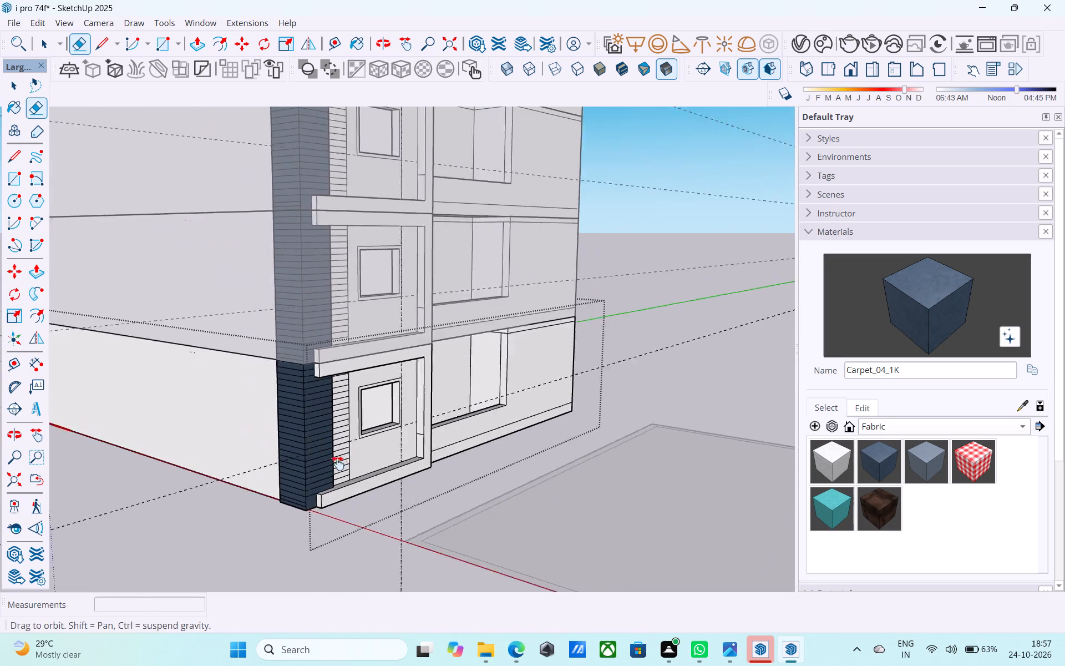
middle_click_drag(338, 463, 279, 479)
scroll(272, 429, "up", 1)
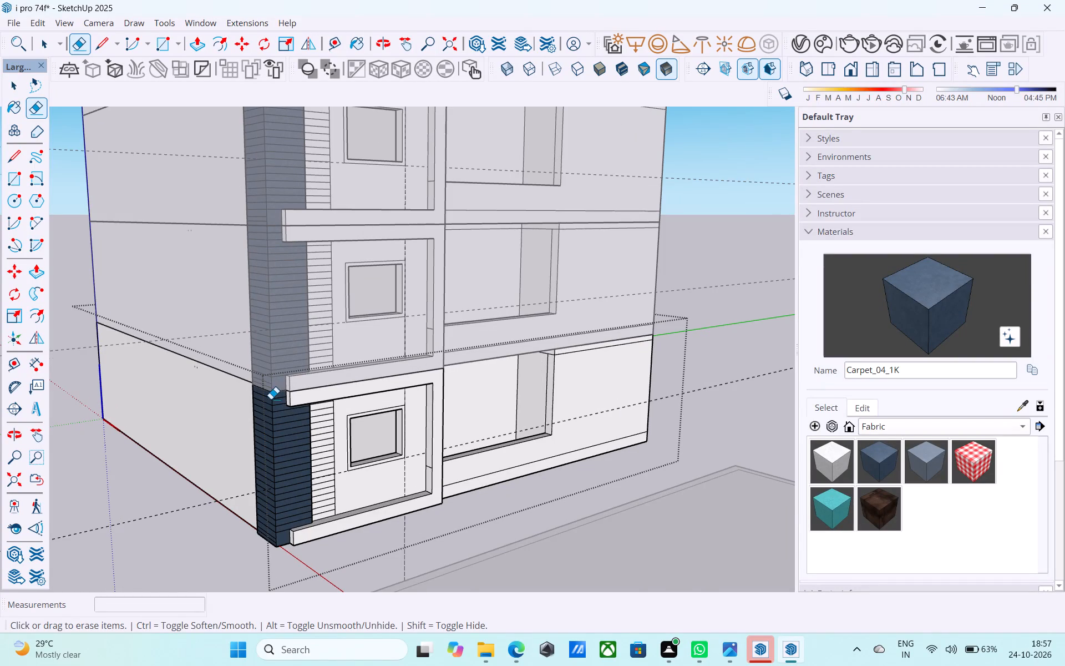
scroll(271, 399, "down", 13)
key("space")
scroll(305, 324, "up", 6)
scroll(307, 319, "down", 1, "shift")
middle_click_drag(307, 323, 337, 352, "shift")
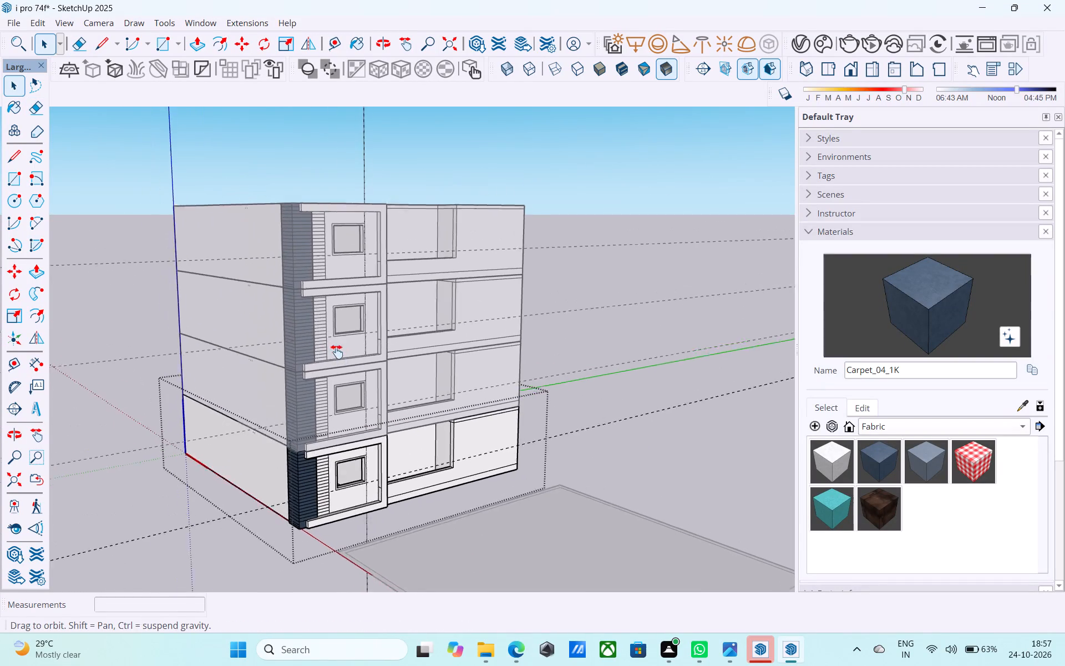
middle_click_drag(337, 352, 270, 357, "shift")
Switch the material library to the Solid Colors collection and save the model.
scroll(327, 413, "up", 4)
middle_click_drag(339, 430, 353, 340, "shift")
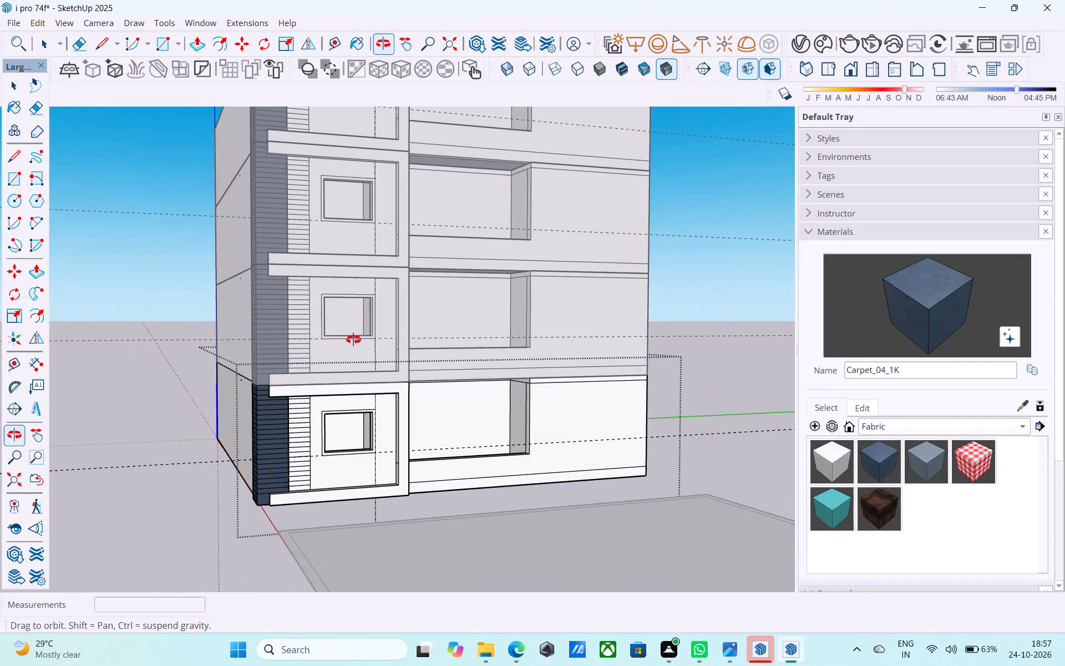
middle_click_drag(353, 340, 339, 326, "shift")
middle_click_drag(404, 386, 418, 330, "shift")
scroll(388, 355, "up", 9)
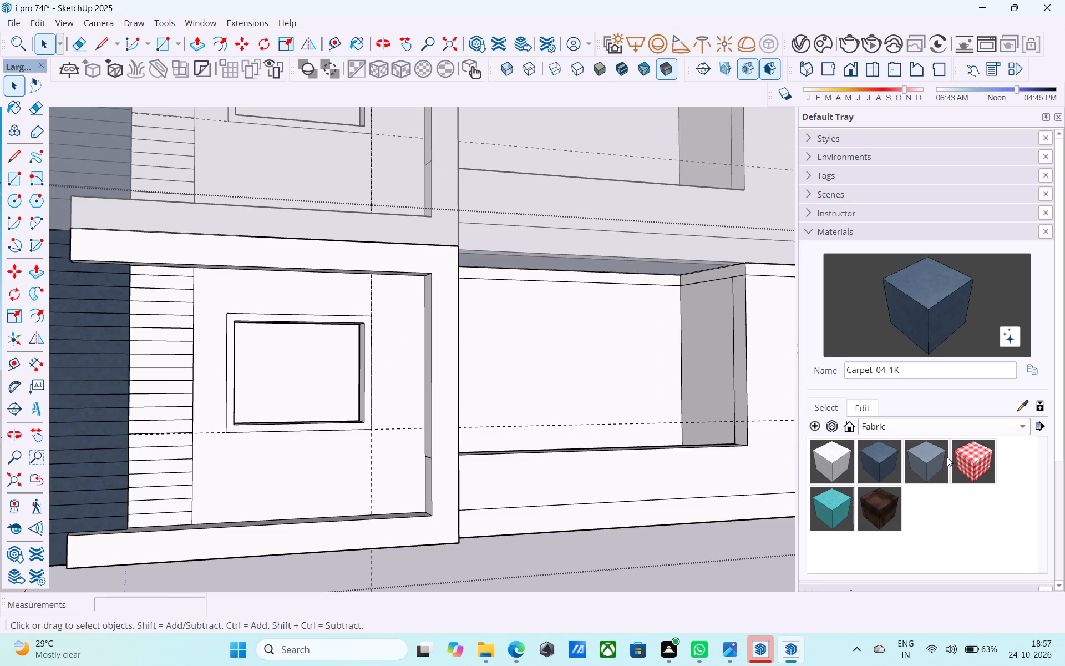
left_click(938, 428)
left_click(929, 516)
key("ctrl+s")
key("space")
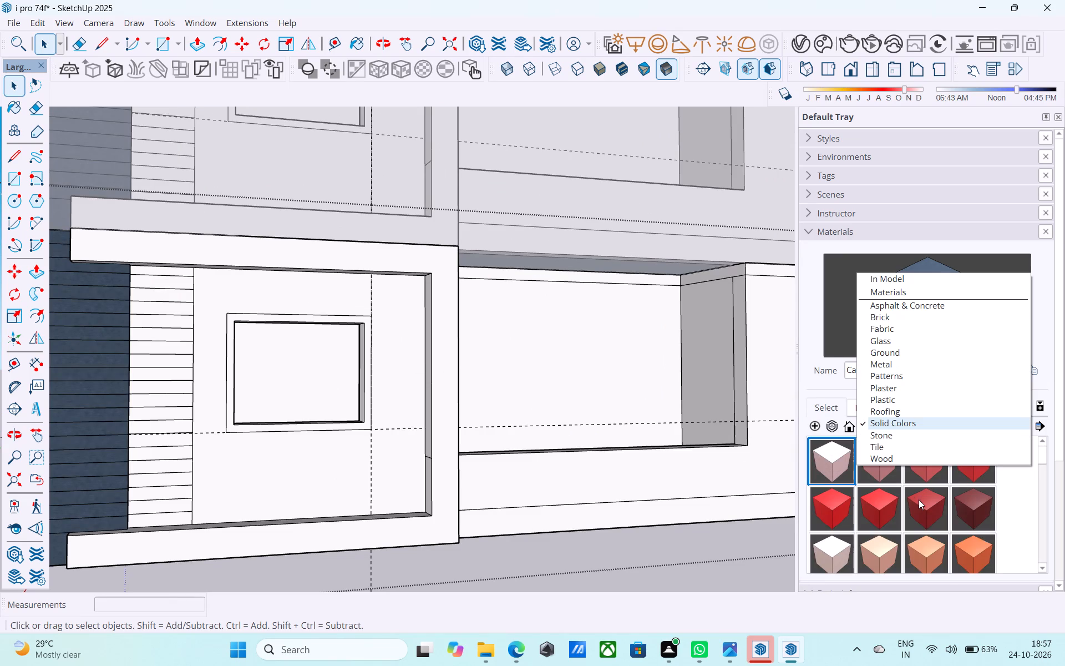
Paint the ground-floor wall around the framed window with D07_Ochre_Flame from the Solid Colors collection.
scroll(919, 500, "down", 12)
scroll(906, 510, "up", 1)
middle_click_drag(902, 502, 892, 482)
scroll(891, 488, "down", 5)
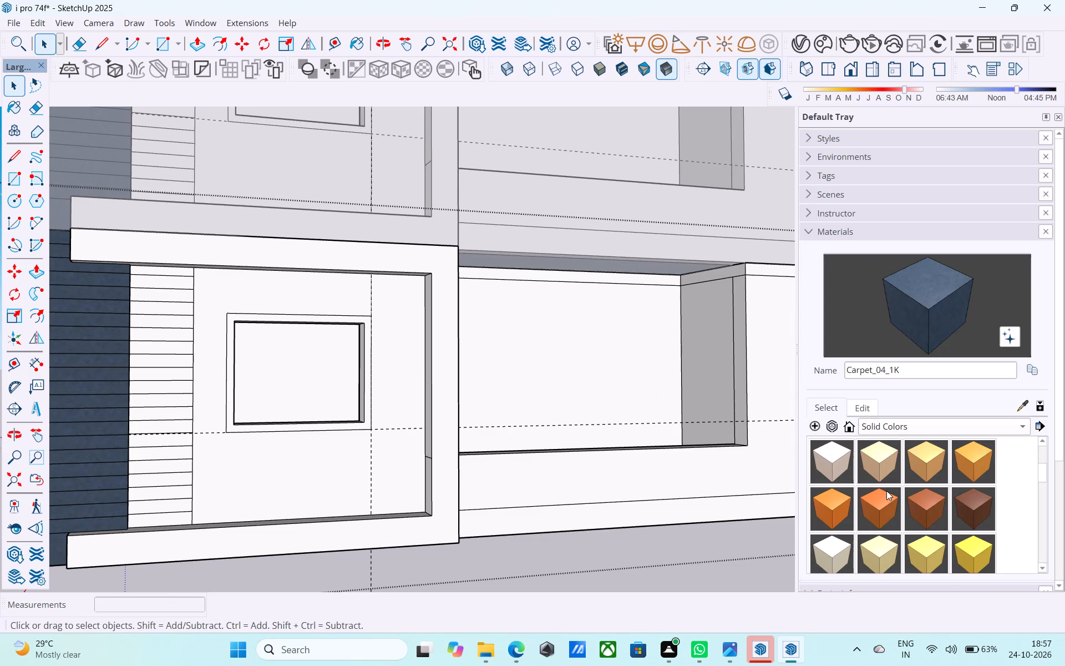
scroll(878, 493, "up", 1)
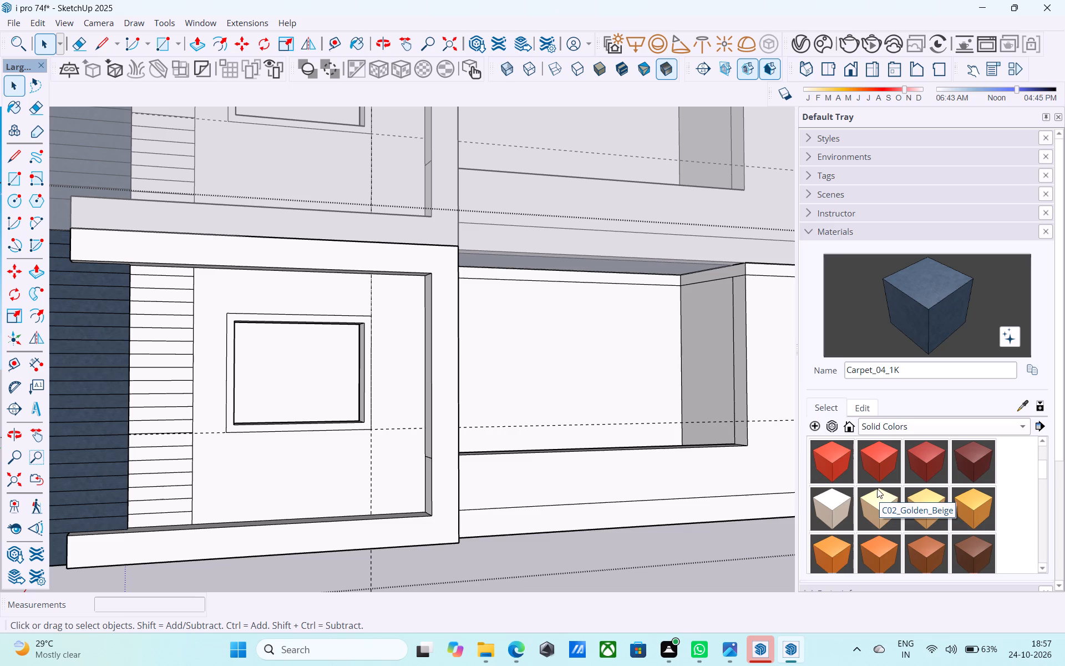
scroll(876, 488, "down", 3)
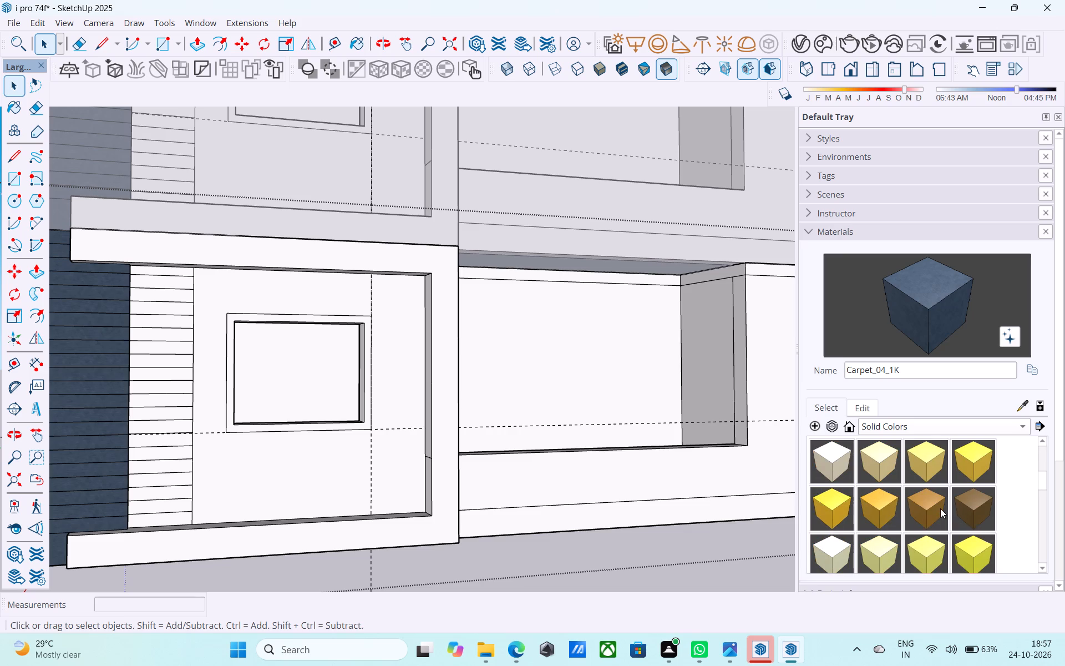
scroll(940, 507, "down", 4)
scroll(940, 507, "up", 2)
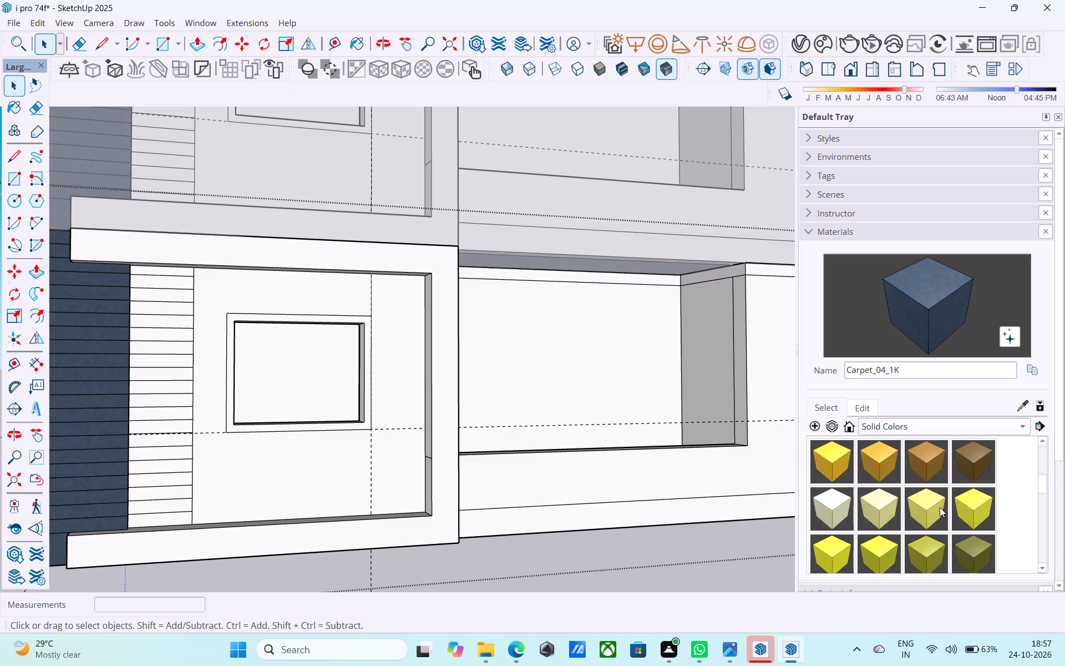
scroll(940, 507, "up", 3)
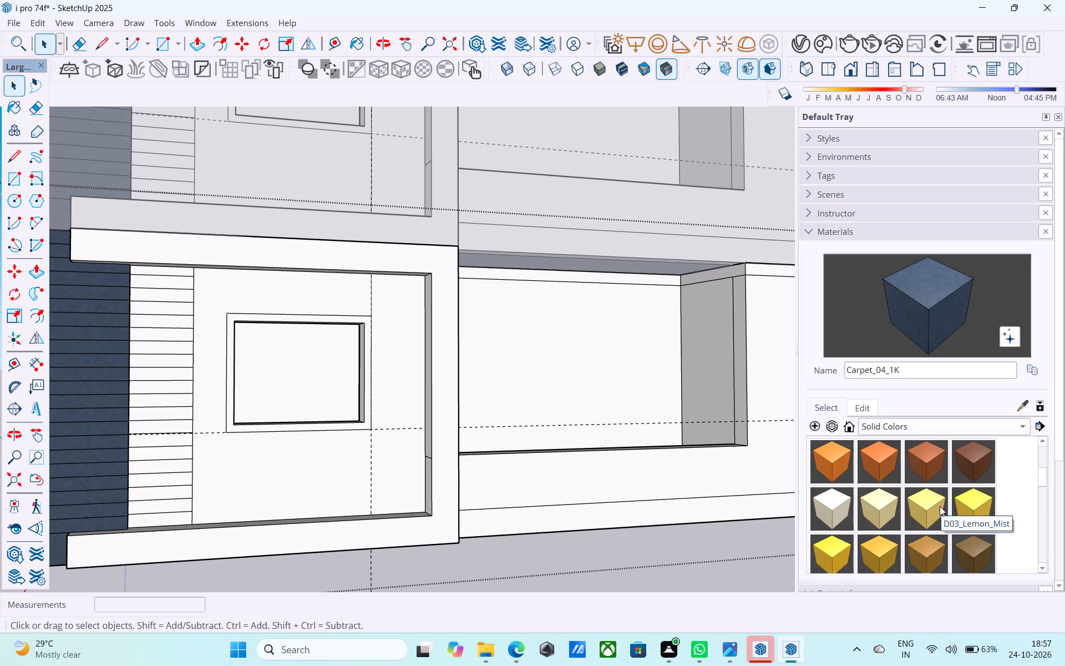
left_click(913, 552)
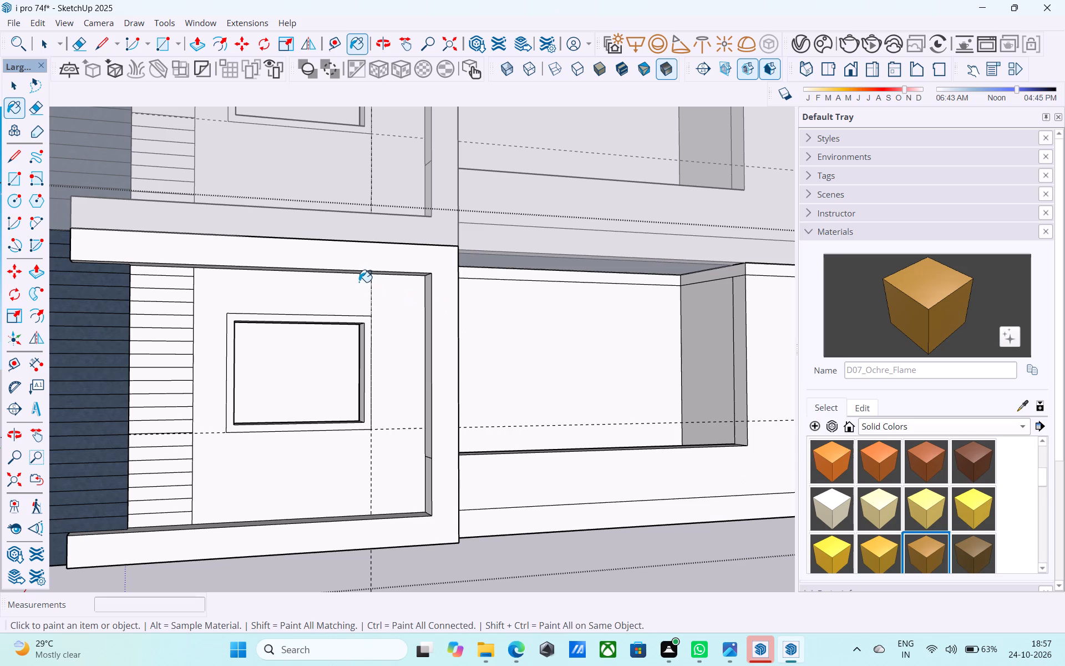
left_click(359, 282)
Examine the ochre wall colour on the facade of all floors from several angles and distances.
middle_click_drag(366, 280, 414, 356)
scroll(420, 356, "down", 7)
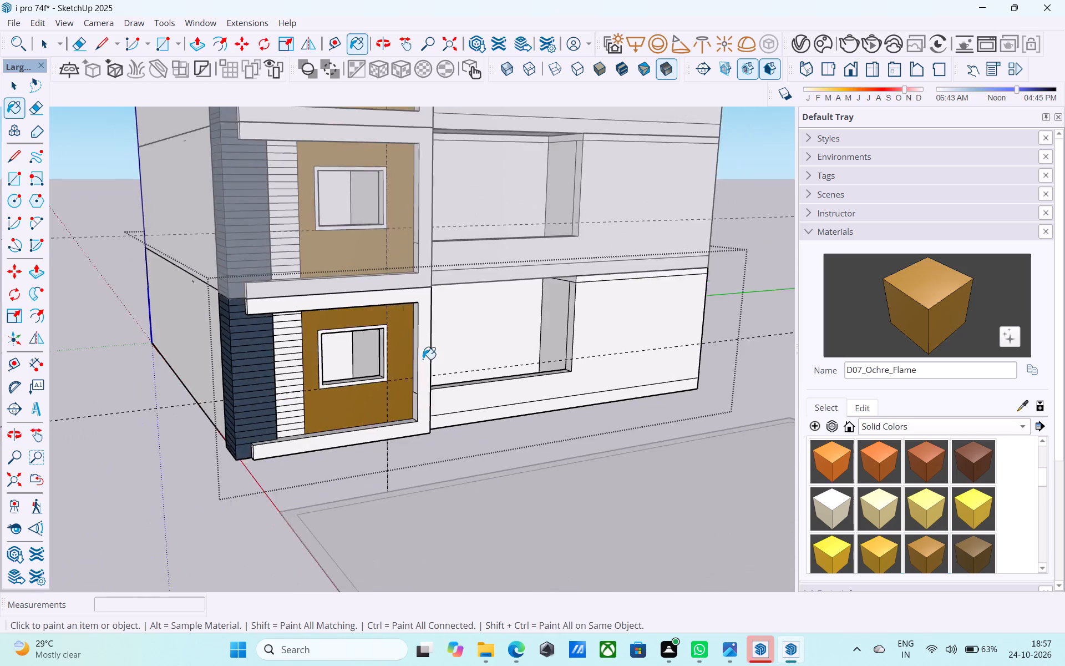
scroll(423, 359, "down", 18)
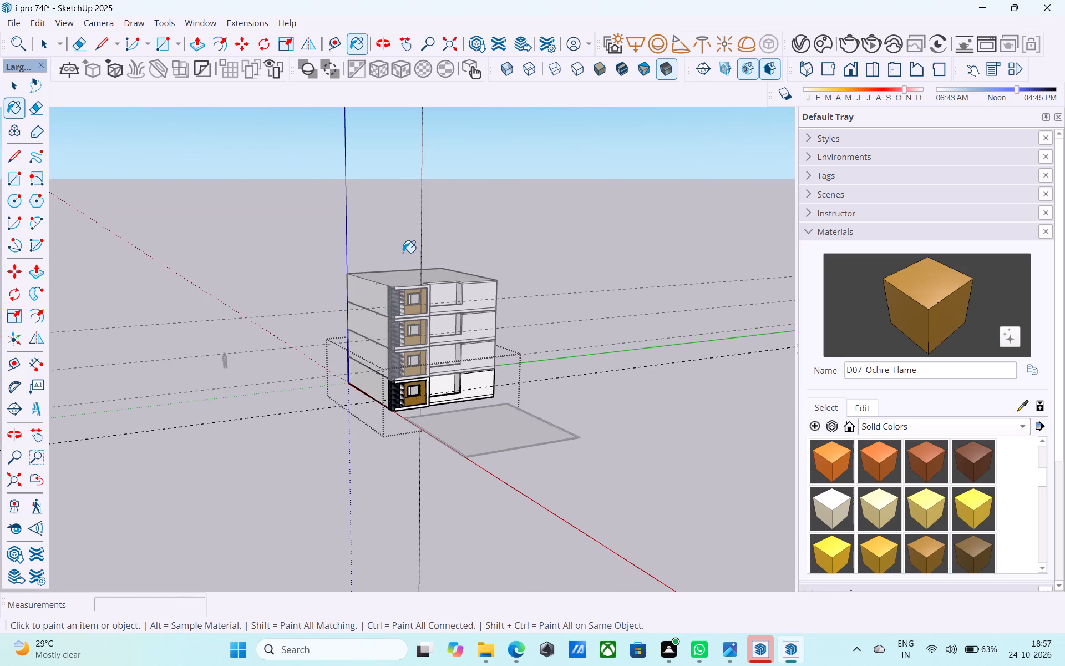
scroll(403, 253, "up", 1)
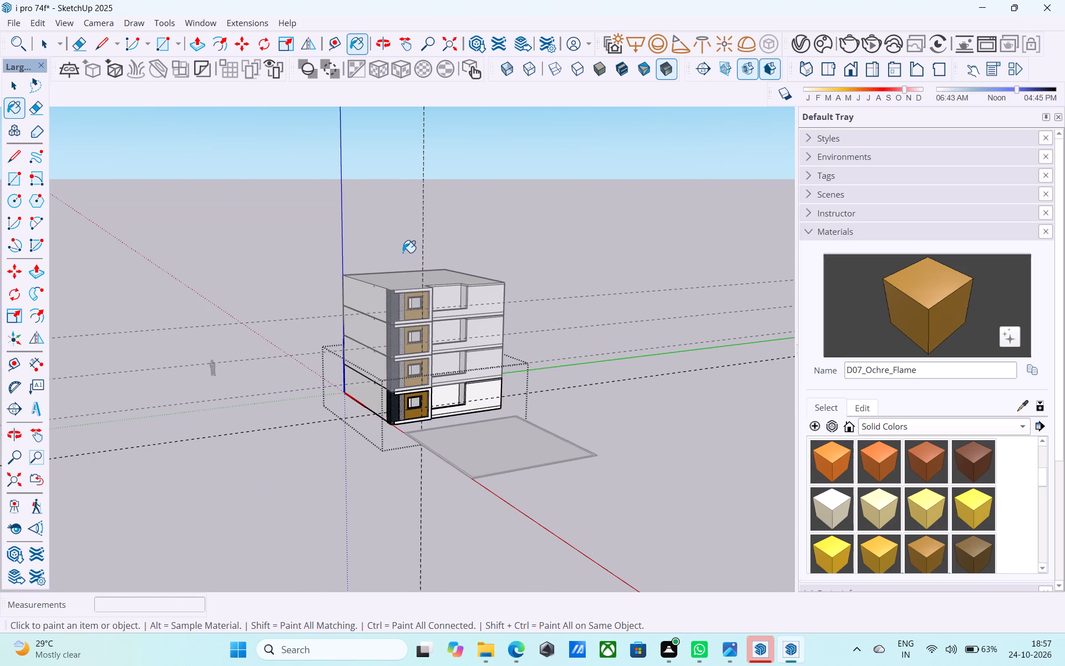
scroll(403, 251, "up", 5)
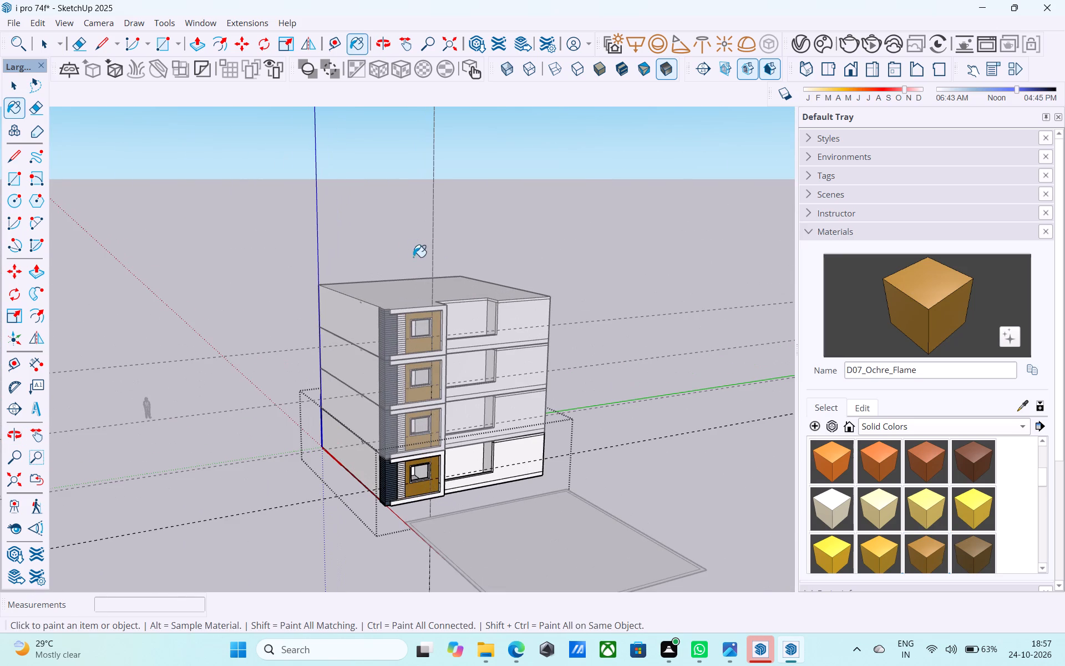
middle_click_drag(443, 258, 353, 242)
scroll(354, 243, "down", 4)
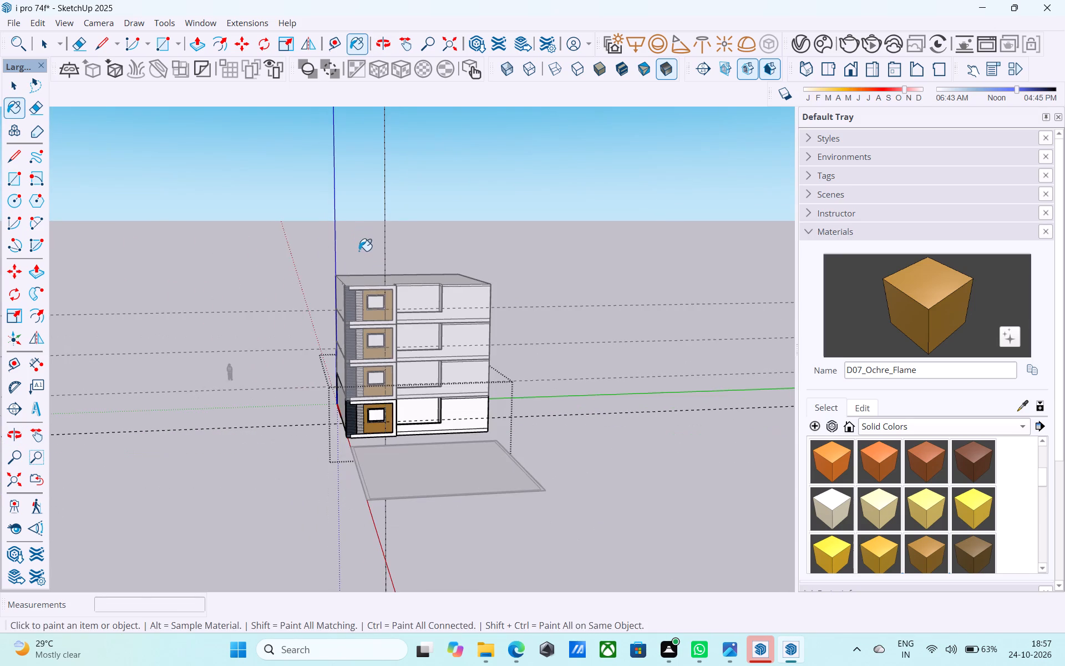
middle_click_drag(382, 356, 484, 311)
scroll(450, 351, "up", 7)
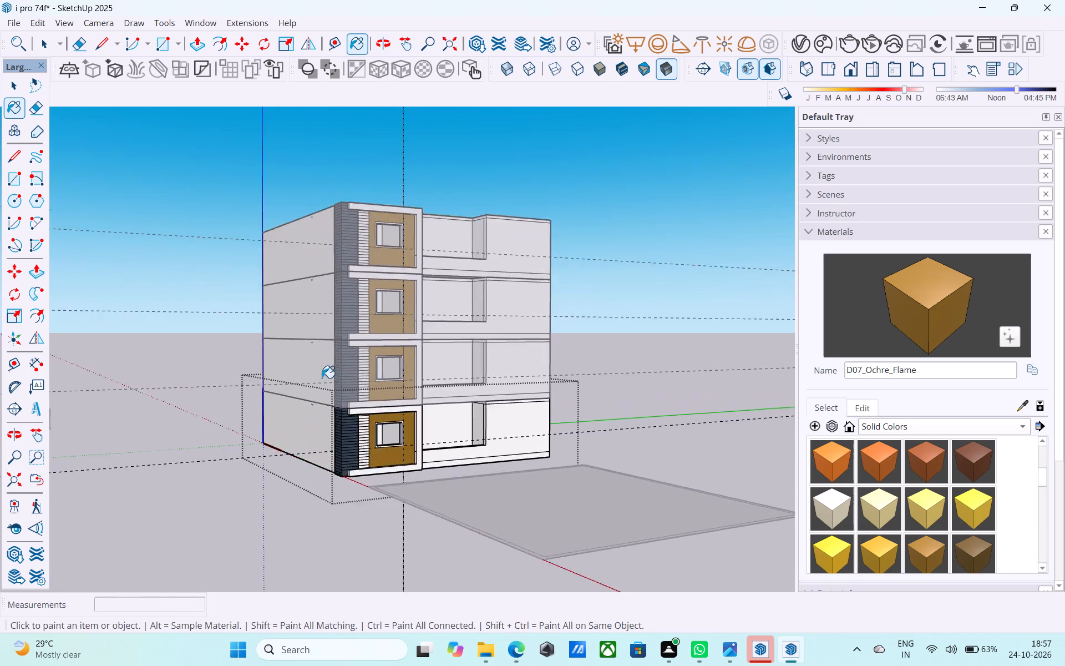
scroll(322, 378, "up", 5)
scroll(177, 336, "down", 6)
middle_click_drag(316, 341, 337, 419)
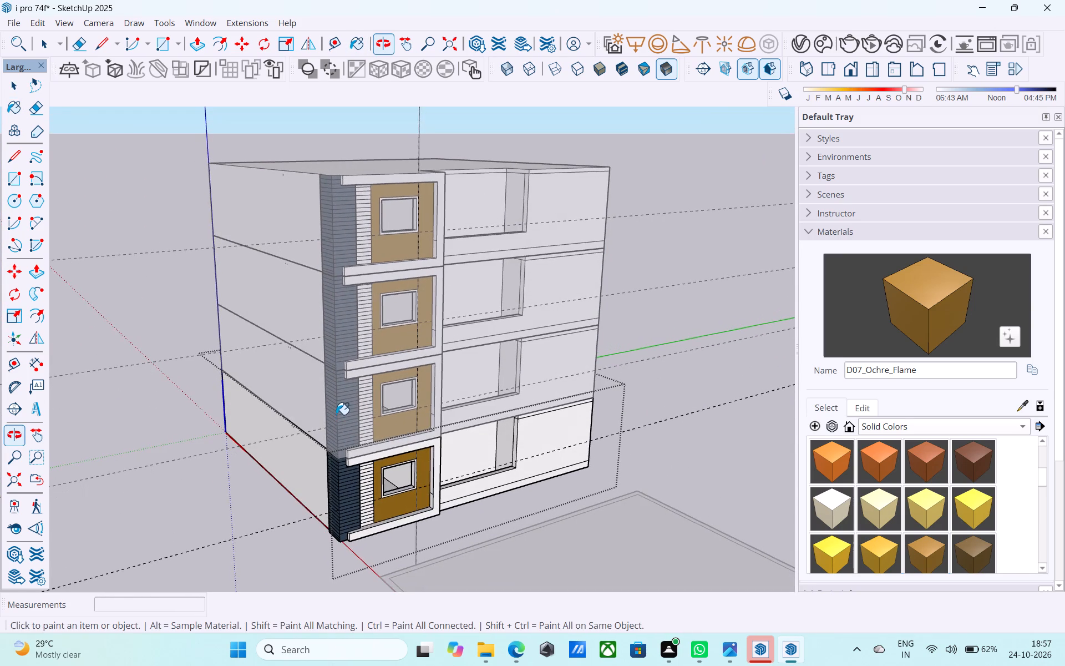
Examine the facade and the plain ground-floor wall face beside the large recess from several angles and distances.
scroll(328, 401, "down", 4)
middle_click_drag(327, 402, 190, 381)
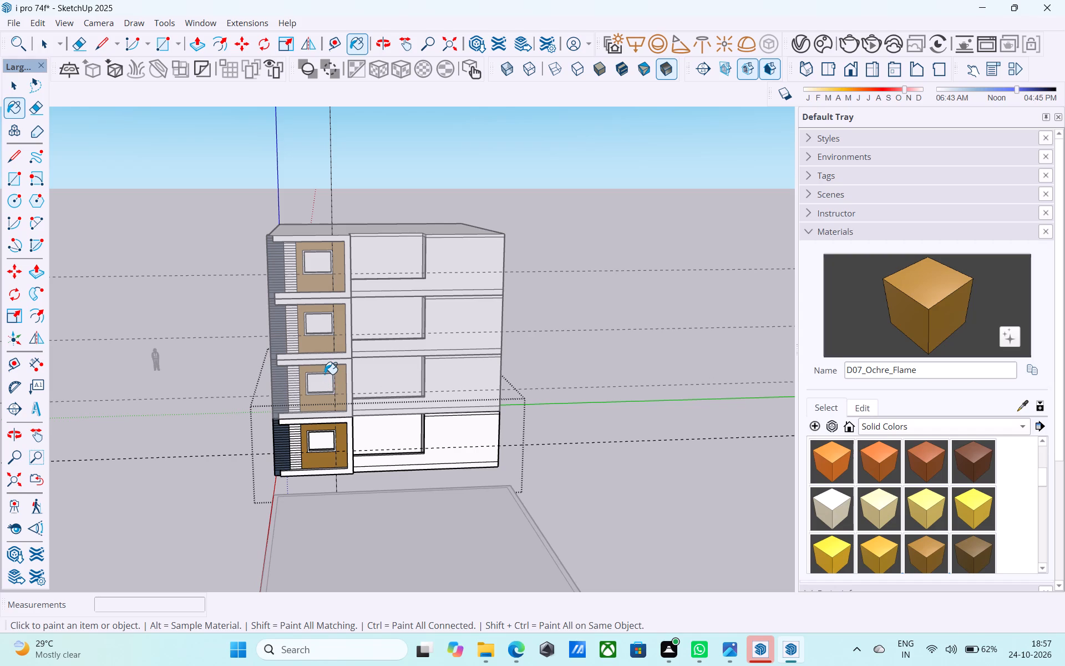
scroll(324, 375, "down", 2)
middle_click_drag(324, 377, 417, 326)
middle_click_drag(431, 358, 371, 372, "shift")
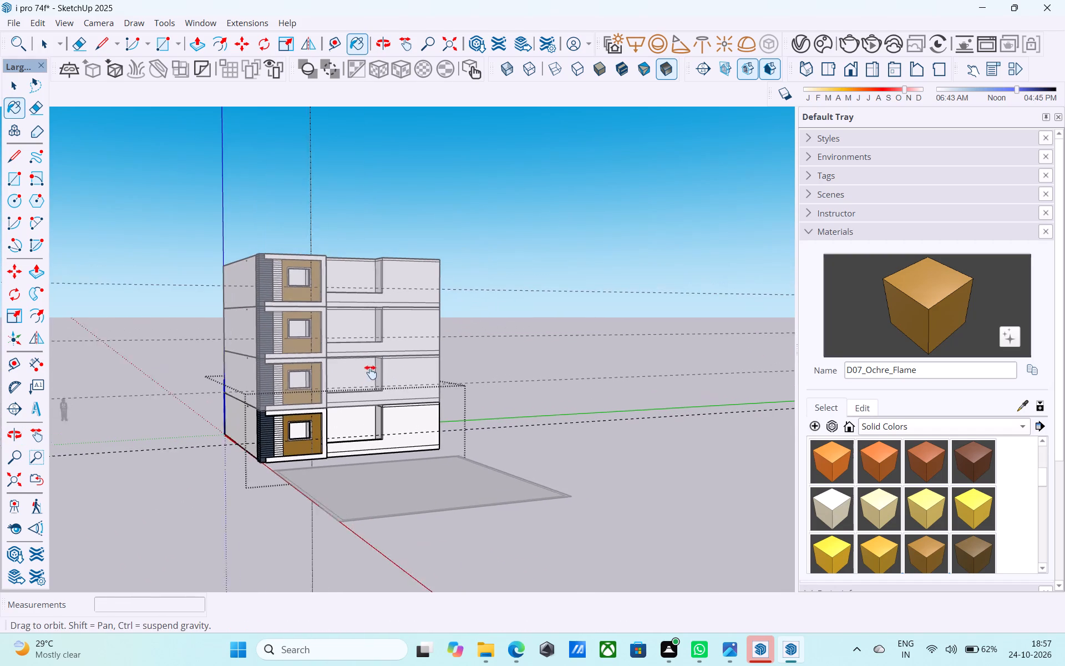
middle_click_drag(371, 372, 410, 369, "shift")
key("space")
scroll(418, 407, "up", 5)
left_click(404, 432)
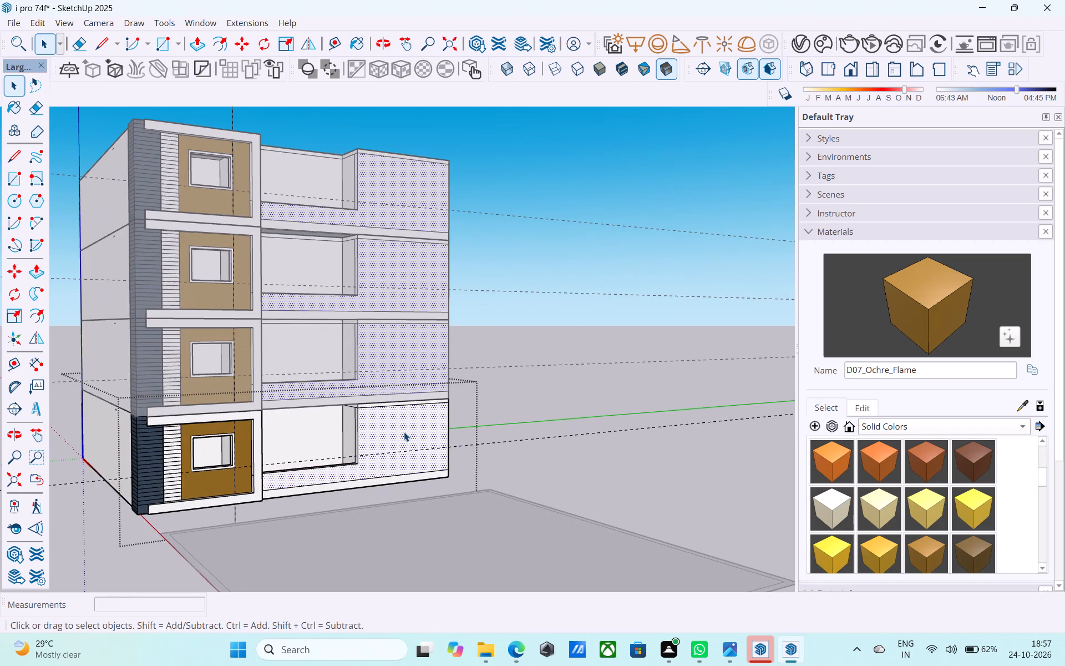
middle_click_drag(401, 437, 395, 389, "shift")
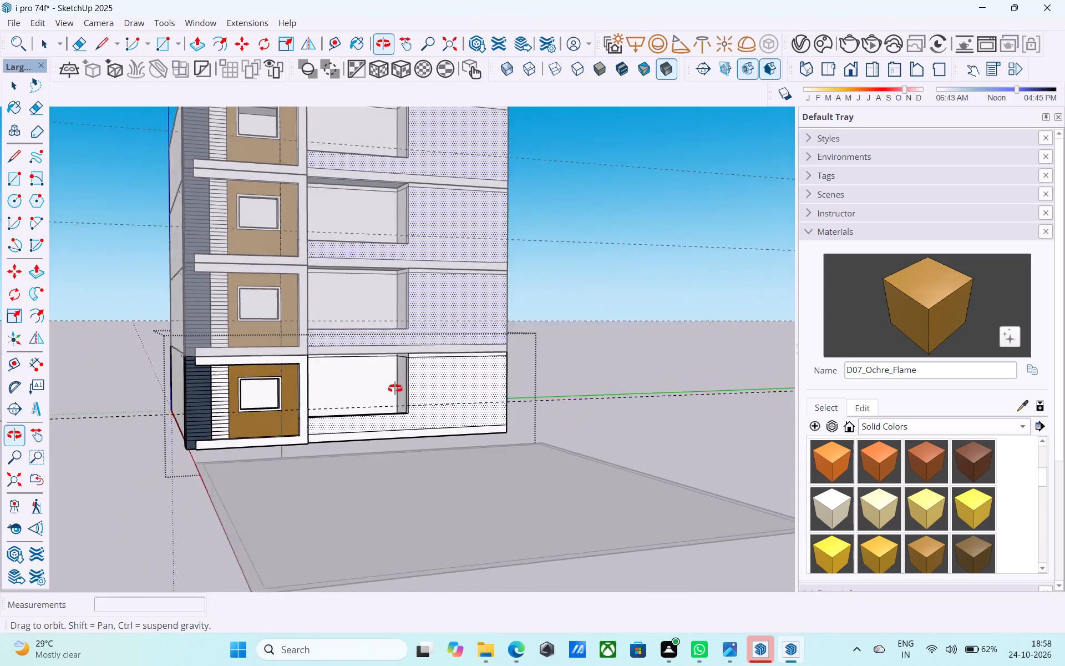
middle_click_drag(395, 389, 351, 389, "shift")
scroll(388, 415, "up", 3)
middle_click_drag(412, 412, 400, 426)
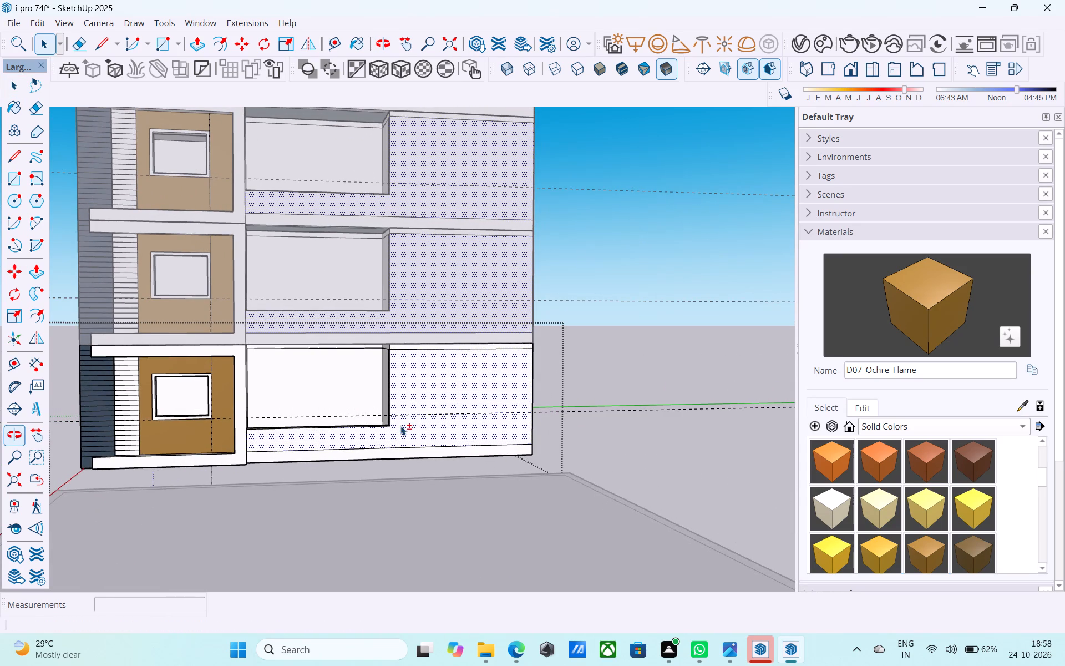
middle_click_drag(476, 393, 455, 413)
scroll(455, 413, "up", 1)
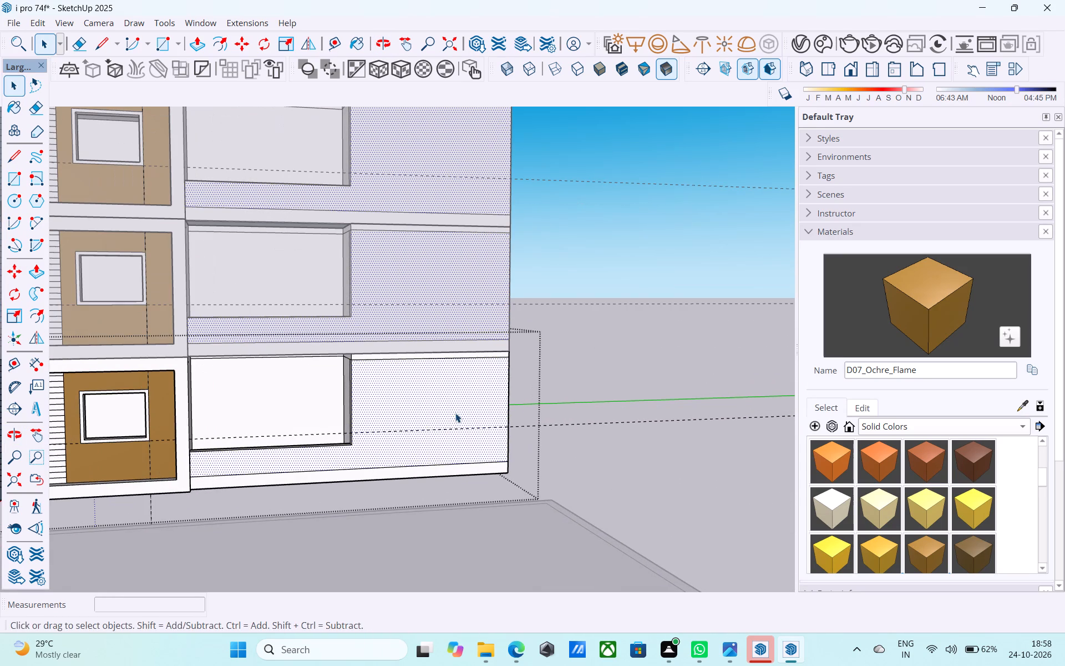
scroll(460, 408, "down", 6)
middle_click_drag(453, 421, 424, 411)
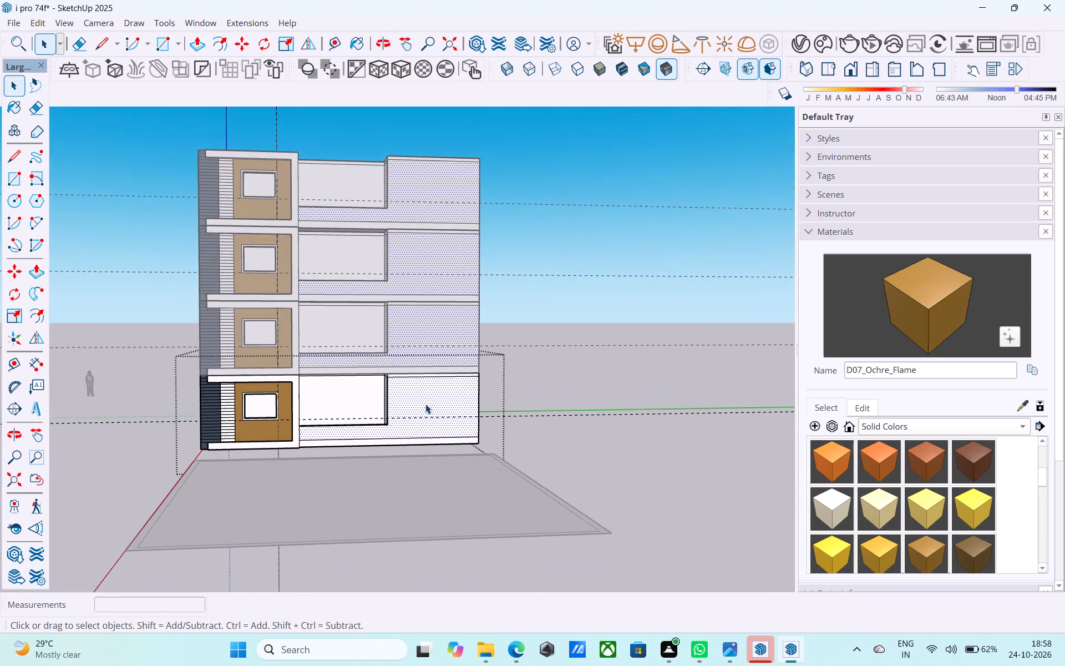
scroll(427, 402, "up", 9)
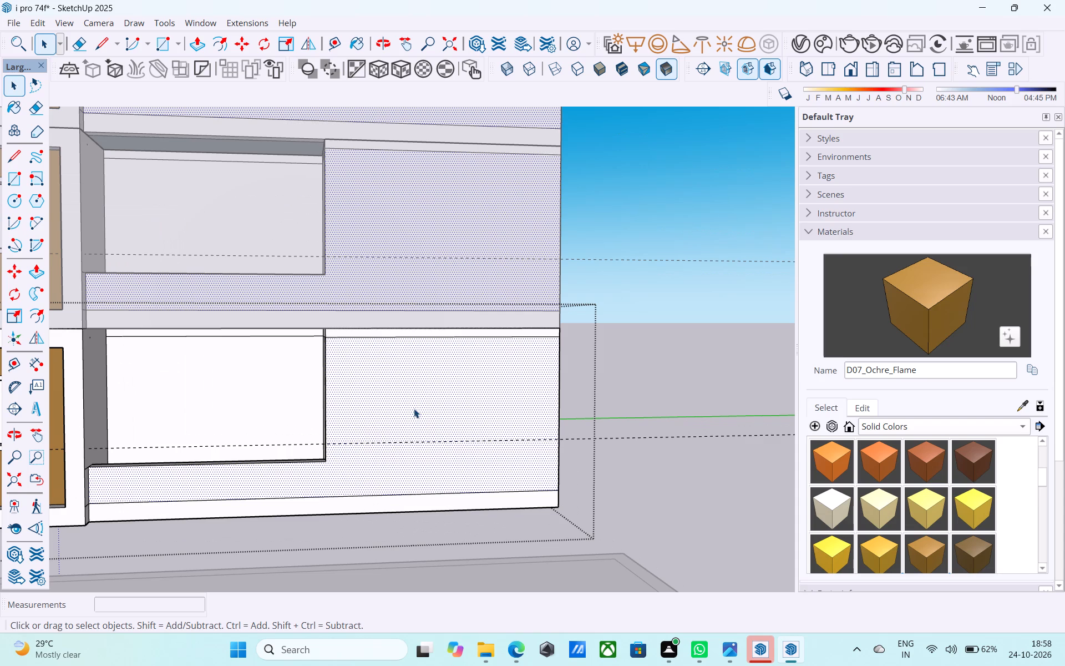
Draw a vertical line from the ground-floor recess's lower corner down to the base band, splitting the wall face.
key("l")
left_click(326, 462)
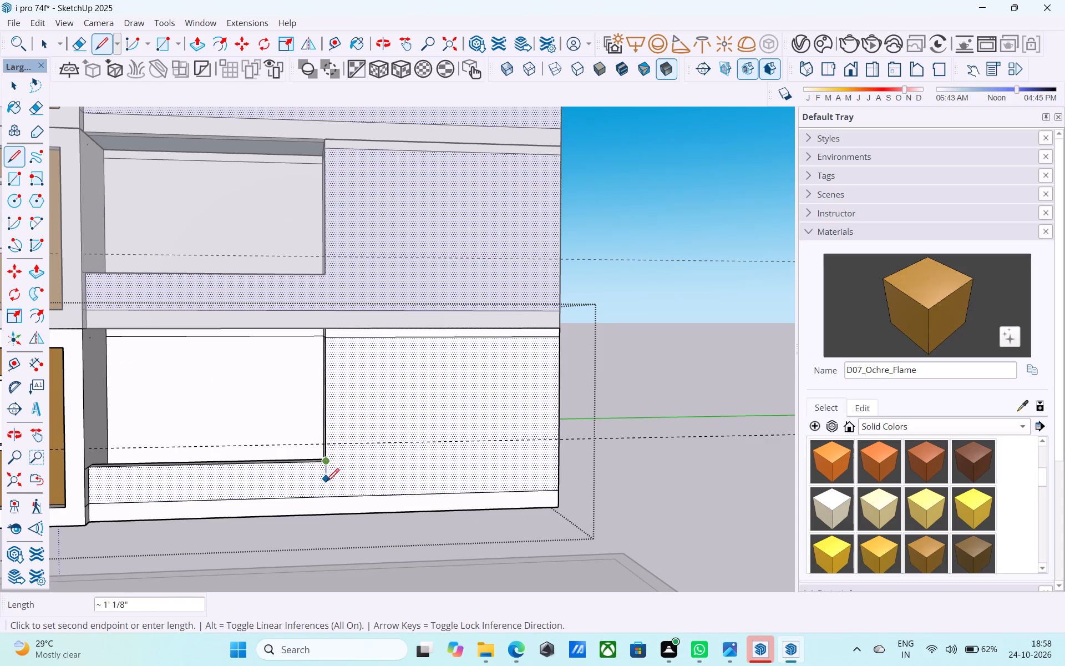
left_click(323, 495)
key("space")
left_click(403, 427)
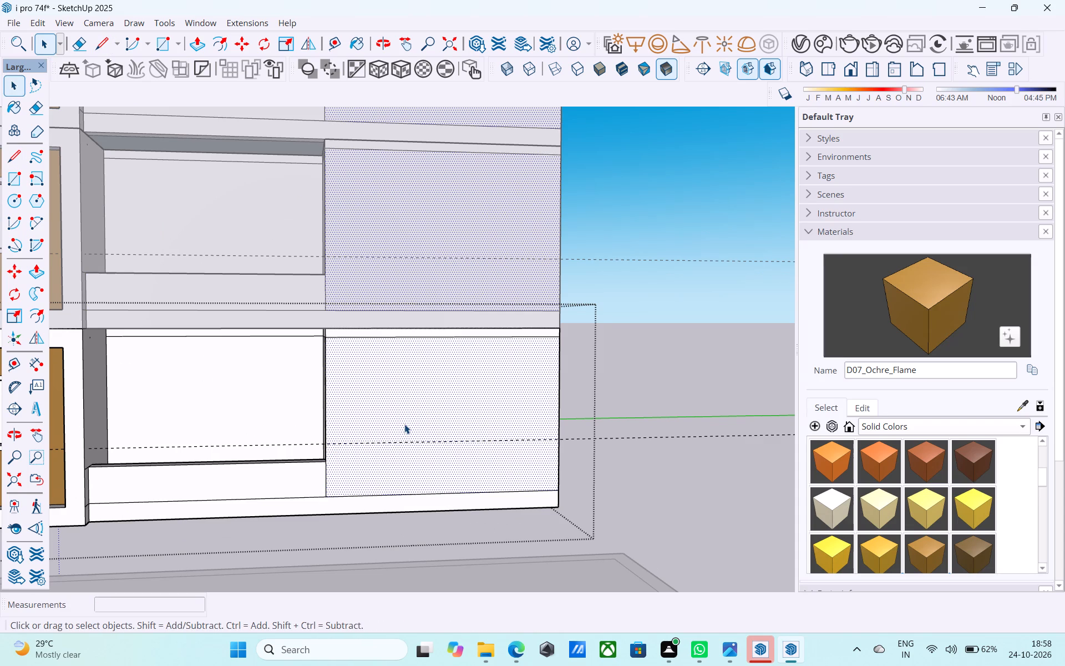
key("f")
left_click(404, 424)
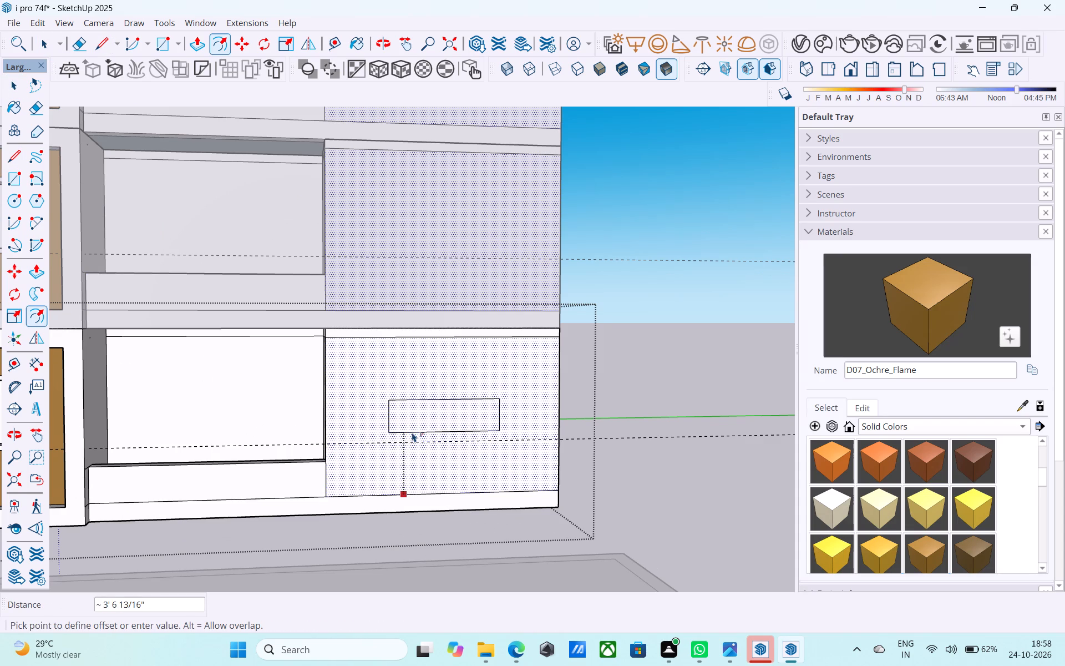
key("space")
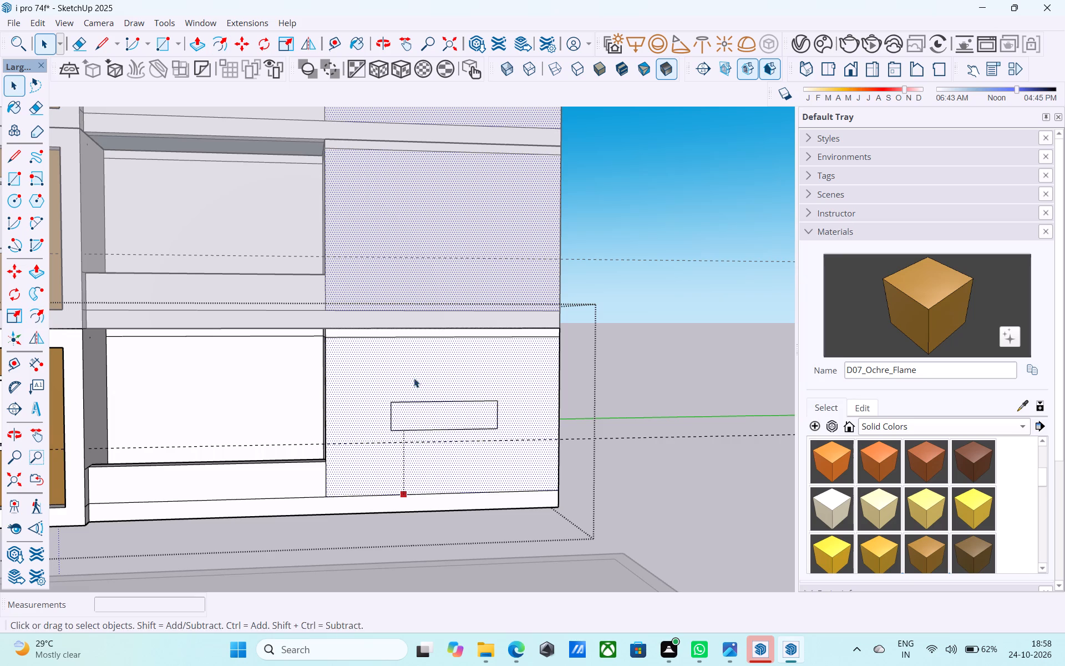
Draw a 13' 7" horizontal line from the recess's lower corner to the wall's outer edge on the ground floor.
scroll(404, 367, "down", 7)
middle_click_drag(389, 380, 471, 439)
scroll(431, 473, "up", 6)
key("l")
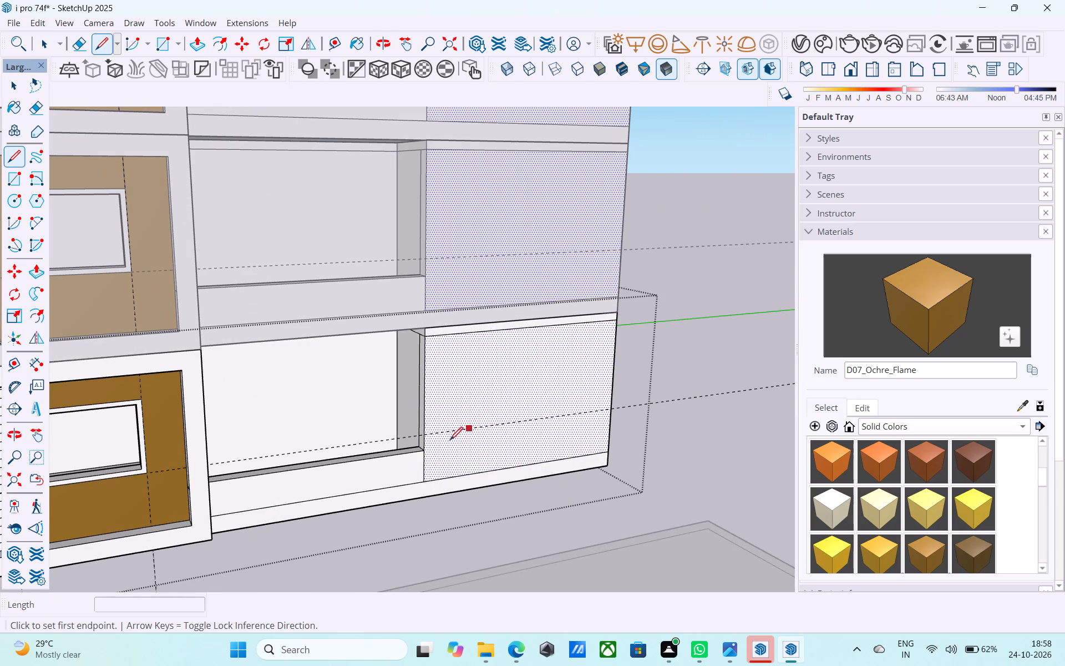
left_click(423, 450)
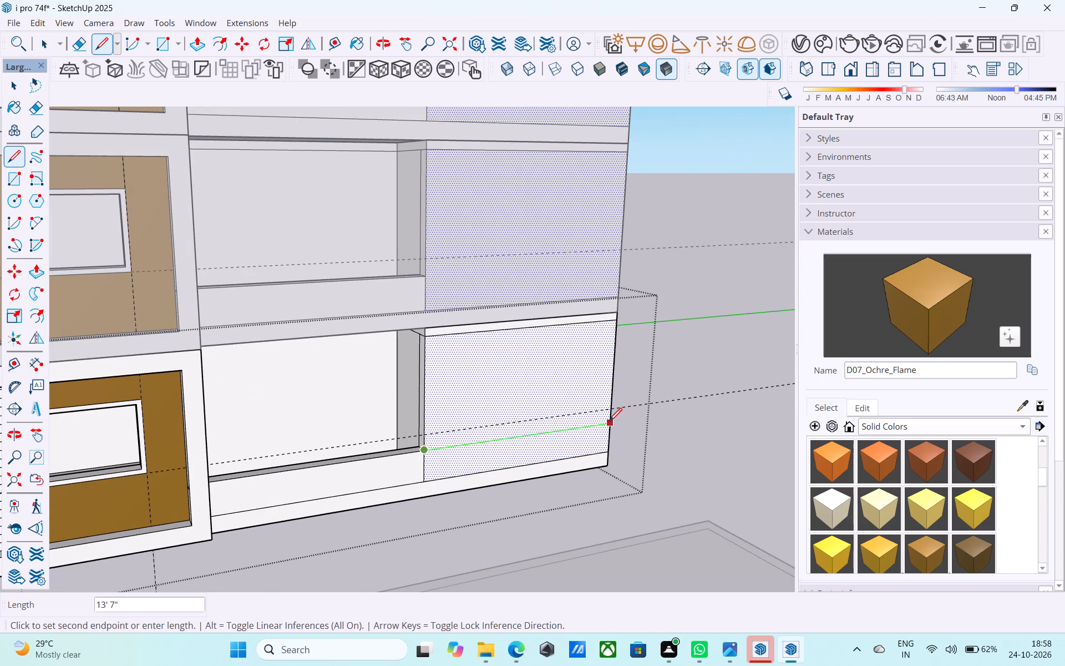
left_click(609, 422)
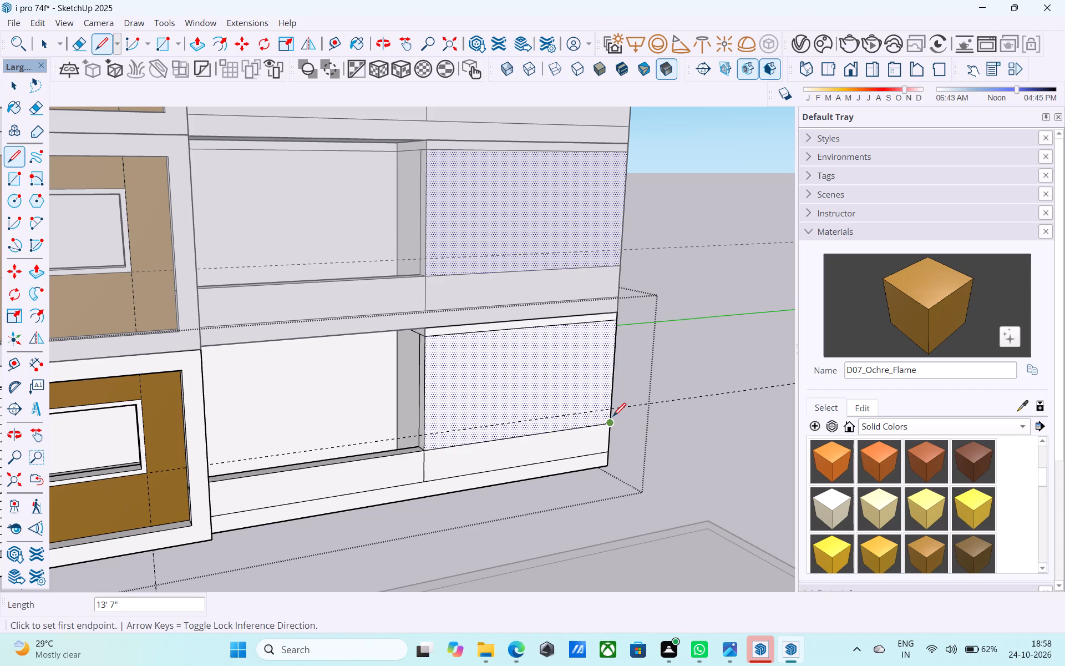
key("space")
Select the ground-floor wall panel beside the recess, above the new horizontal line.
scroll(464, 448, "down", 5)
middle_click_drag(464, 448, 561, 453)
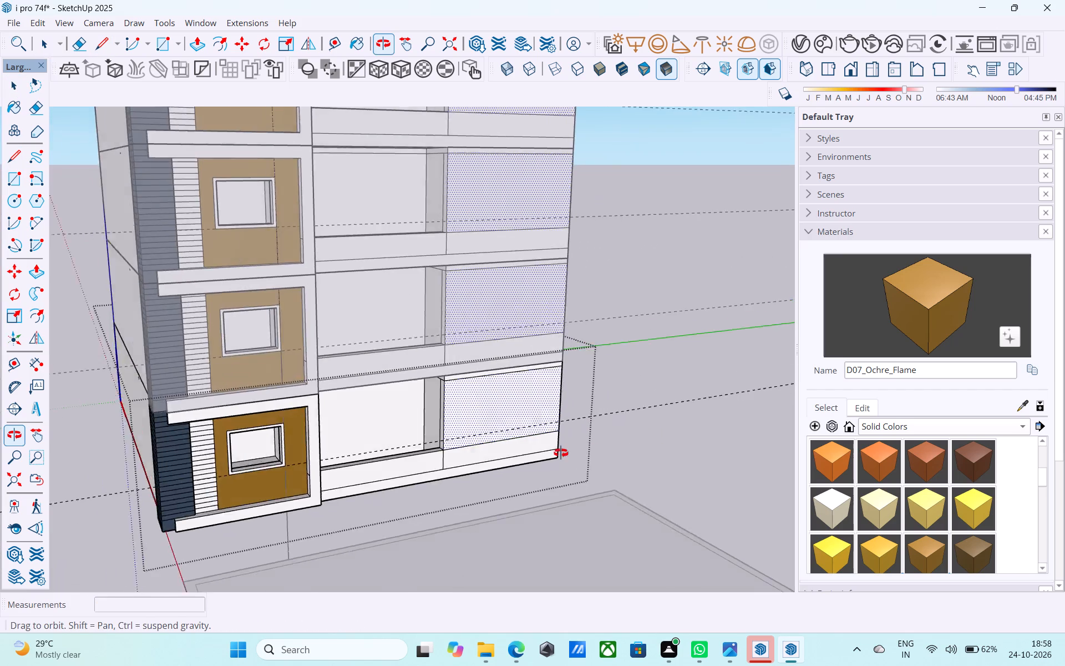
middle_click_drag(561, 453, 436, 487)
scroll(432, 477, "up", 5)
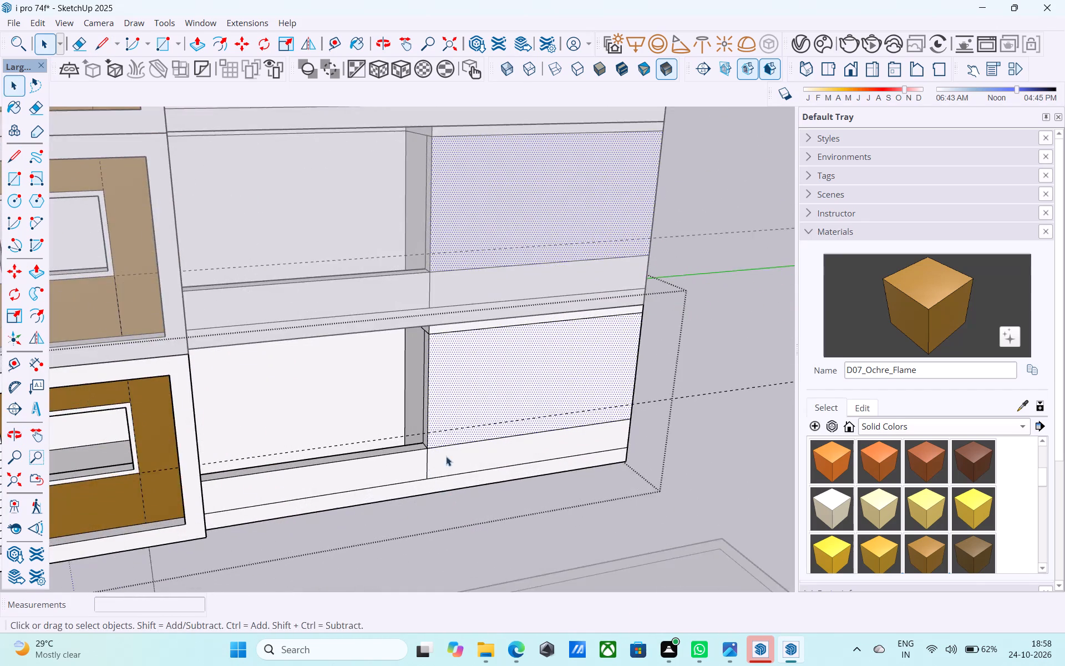
scroll(503, 438, "up", 5)
middle_click_drag(503, 437, 463, 462, "shift")
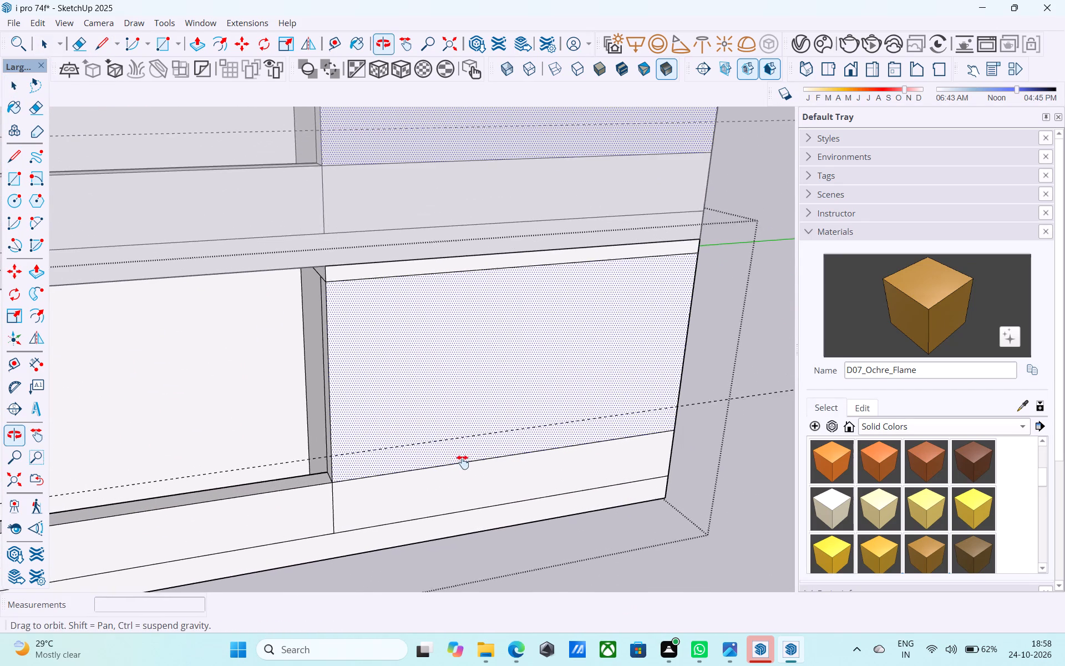
middle_click_drag(463, 462, 462, 466, "shift")
left_click(469, 432)
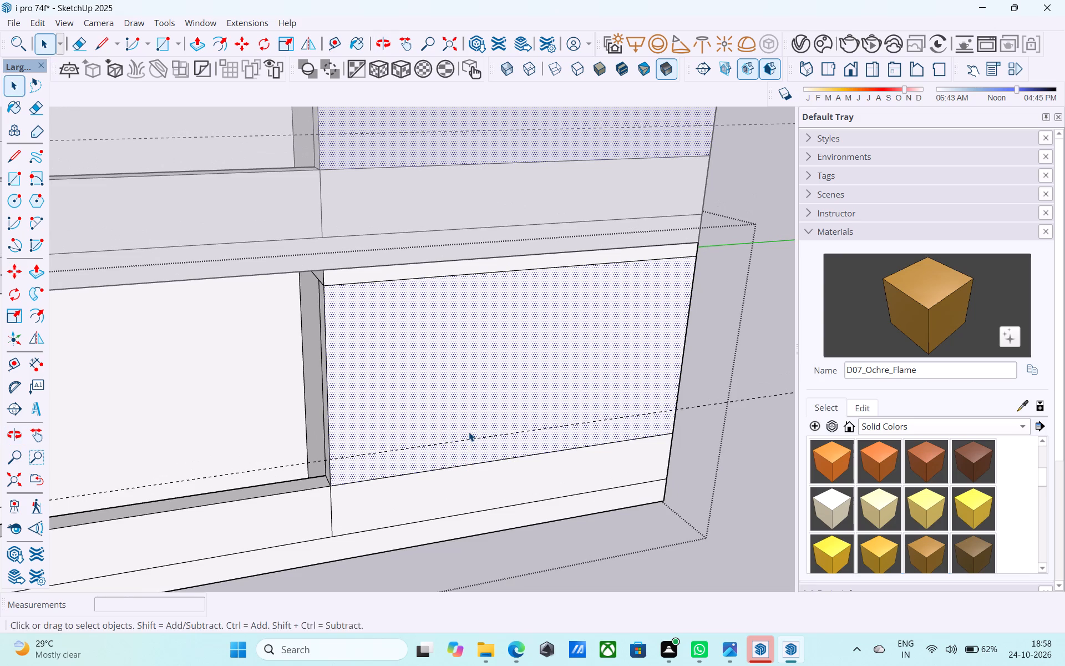
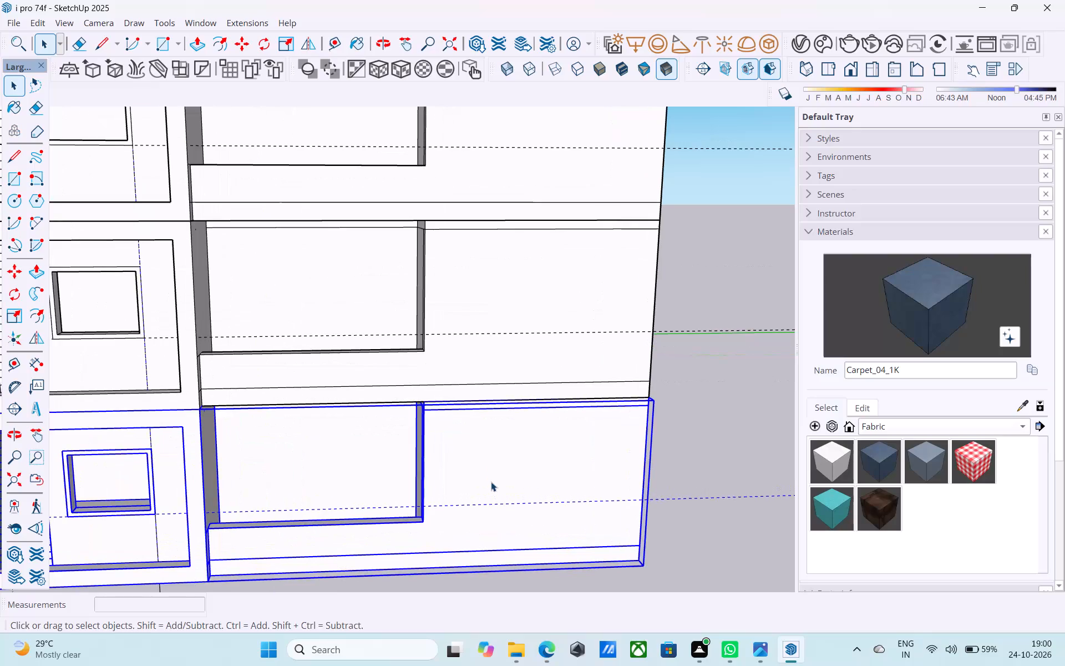
Inside the ground-floor component, draw a horizontal line from the large recess's lower corner to the wall's outer edge.
scroll(491, 480, "down", 5)
double_click(493, 478)
middle_click_drag(493, 477, 618, 492)
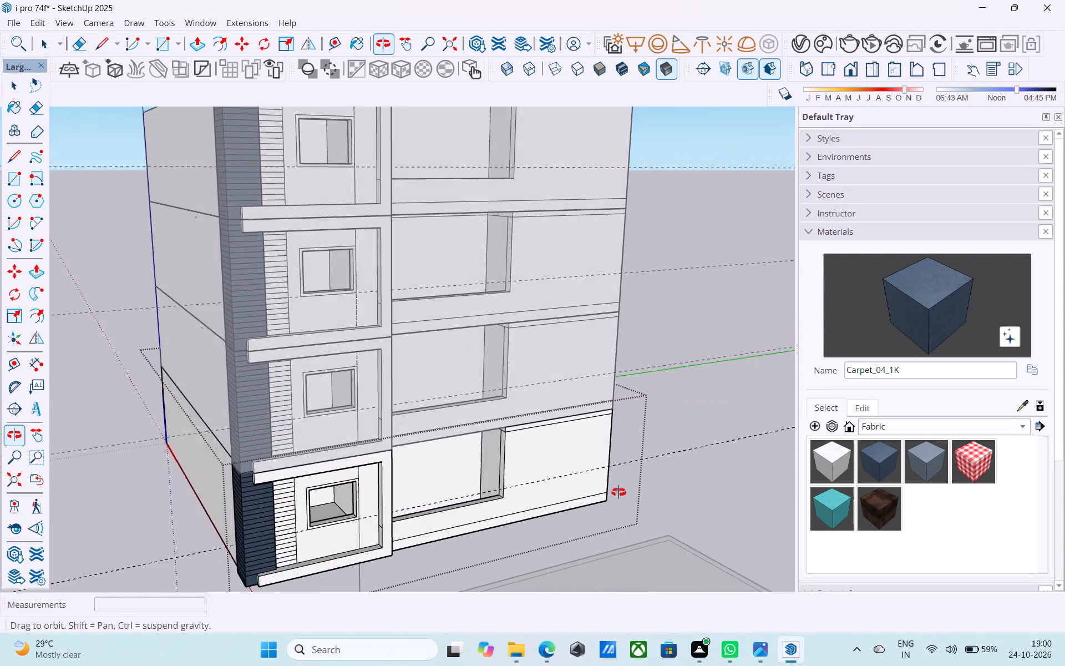
middle_click_drag(618, 492, 622, 496)
key("l")
scroll(558, 533, "up", 7)
left_click(478, 477)
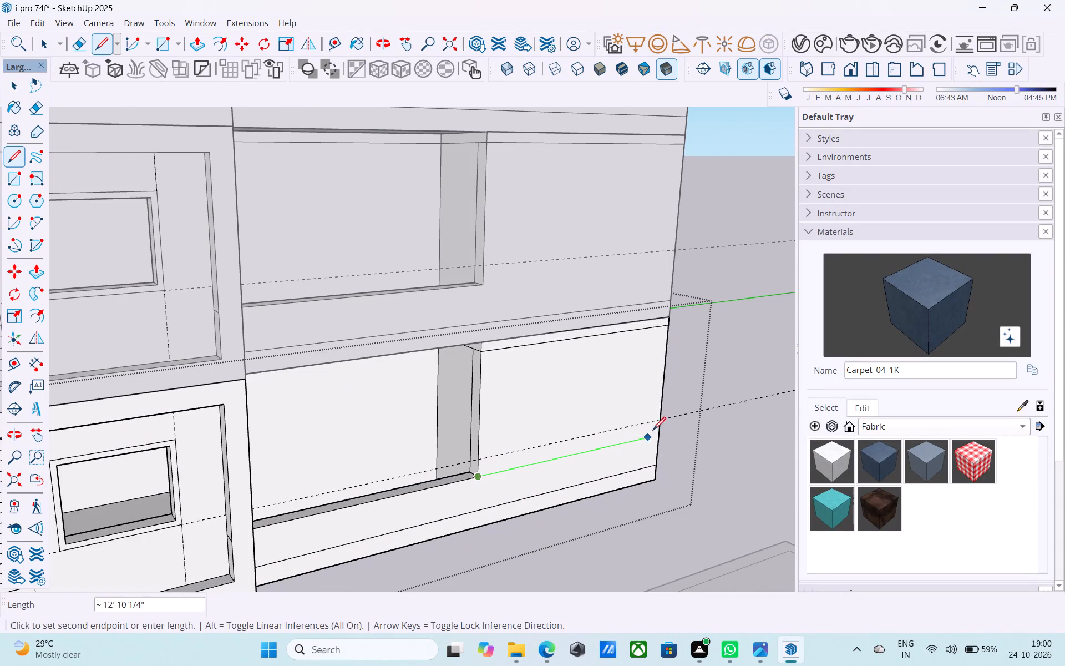
left_click(660, 432)
key("space")
Offset the outline of the ground-floor wall panel beside the recess inward by 2', then correct the distance to 1.5'.
scroll(576, 410, "down", 1)
middle_click_drag(573, 410, 528, 439, "shift")
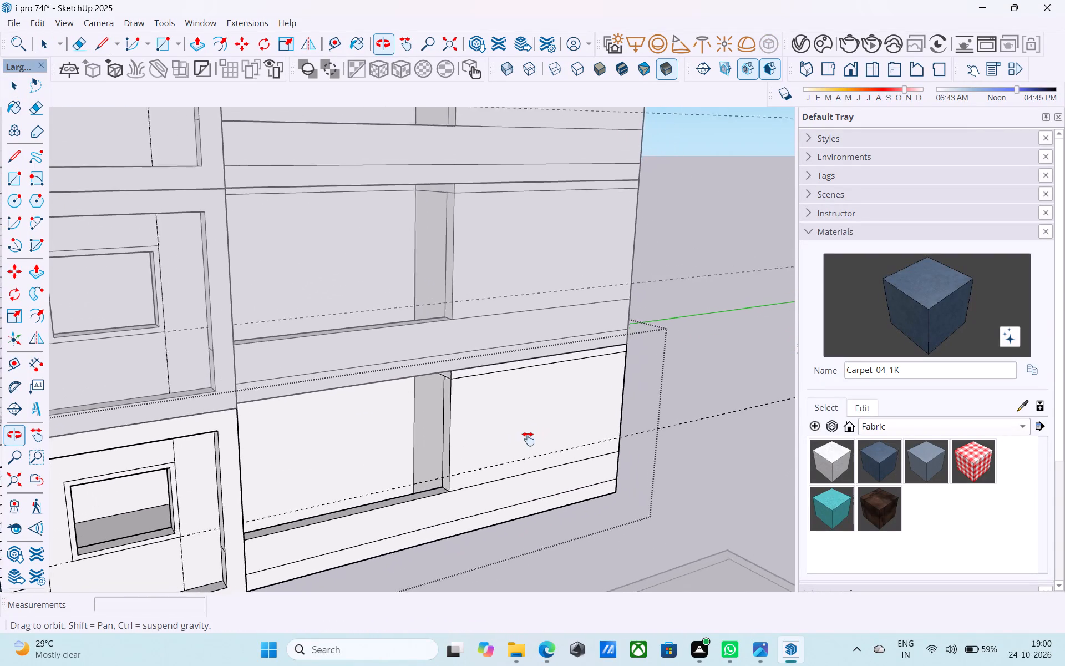
middle_click_drag(528, 439, 527, 438, "shift")
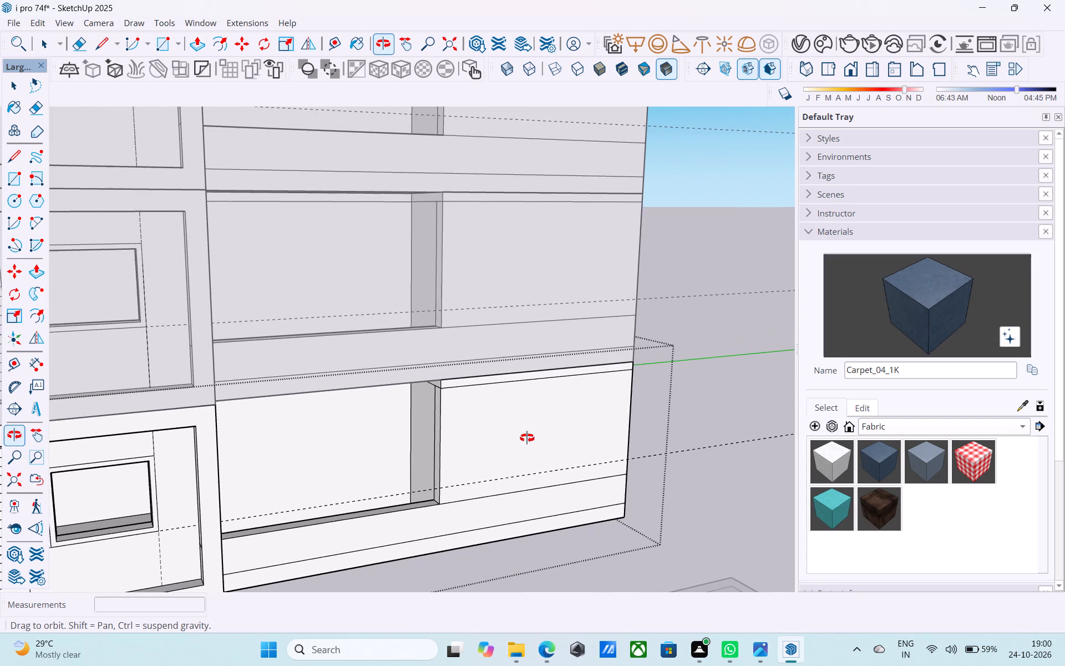
middle_click_drag(527, 438, 516, 430, "shift")
middle_click(516, 428)
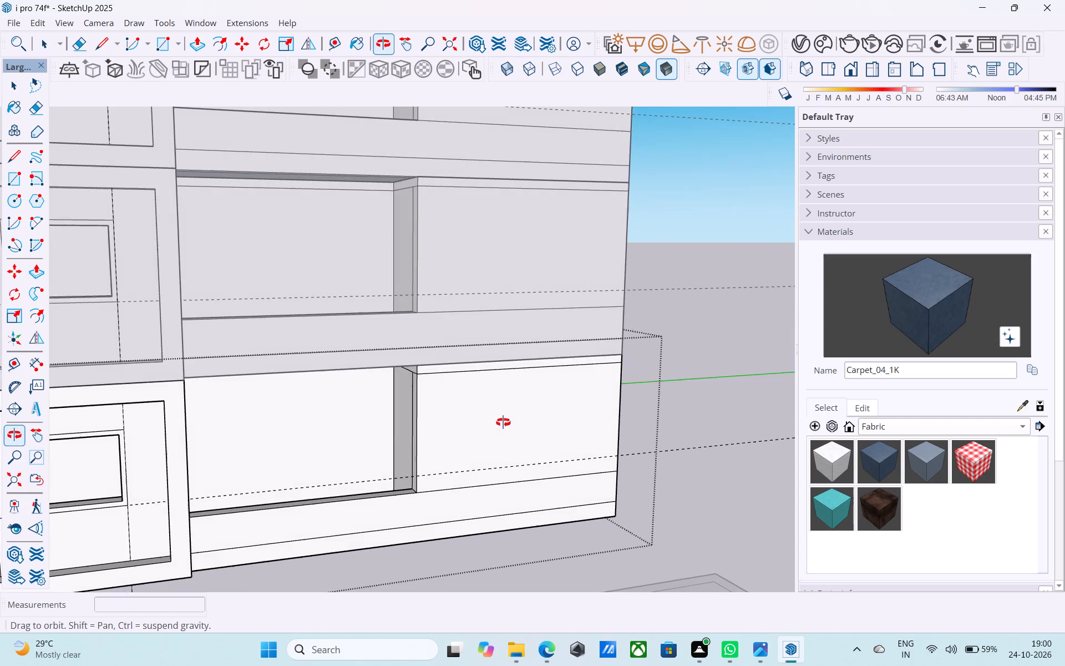
left_click(518, 431)
key("f")
left_click(518, 431)
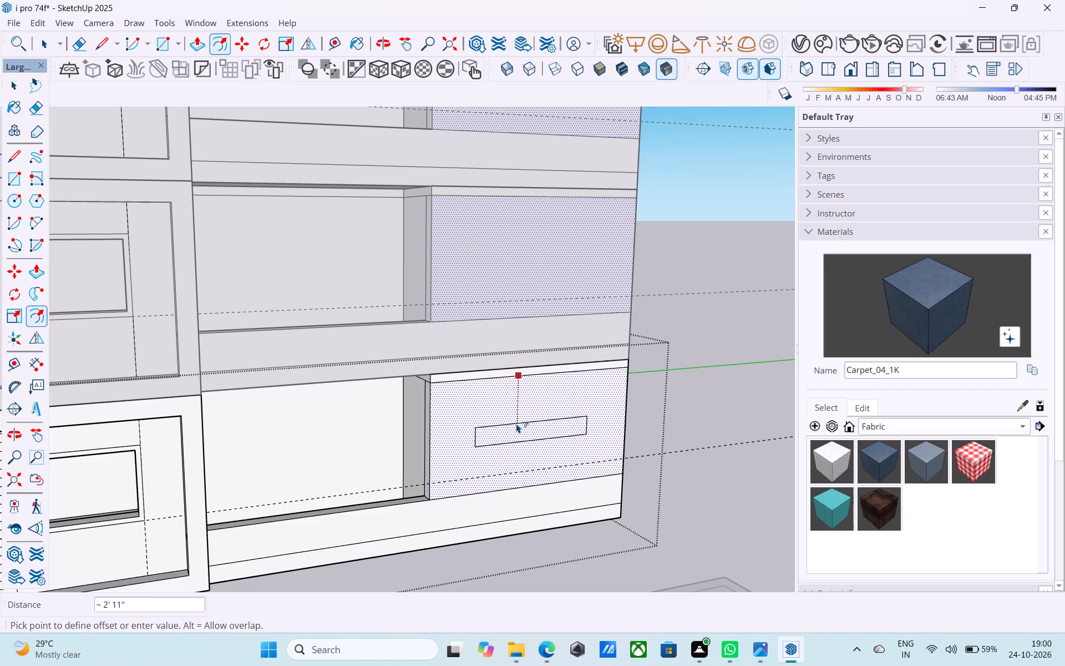
type("2'")
key("Return")
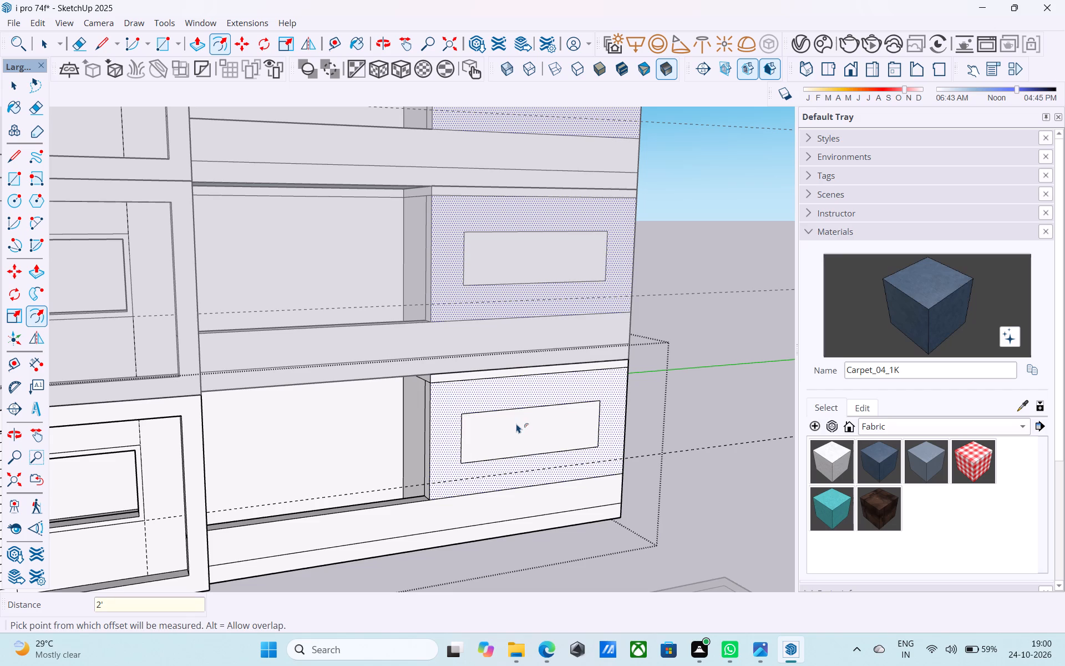
type("1.5'")
key("Return")
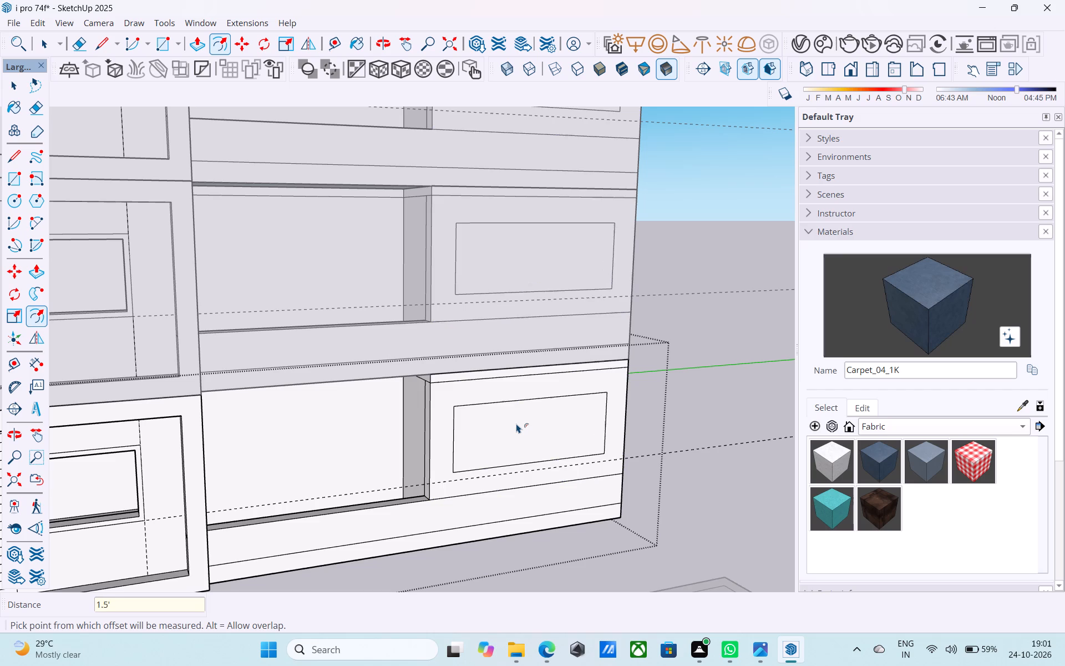
key("space")
Offset the new inner rectangle on the wall panel inward by 3" to form a window frame.
middle_click_drag(510, 425, 477, 420)
left_click(481, 429)
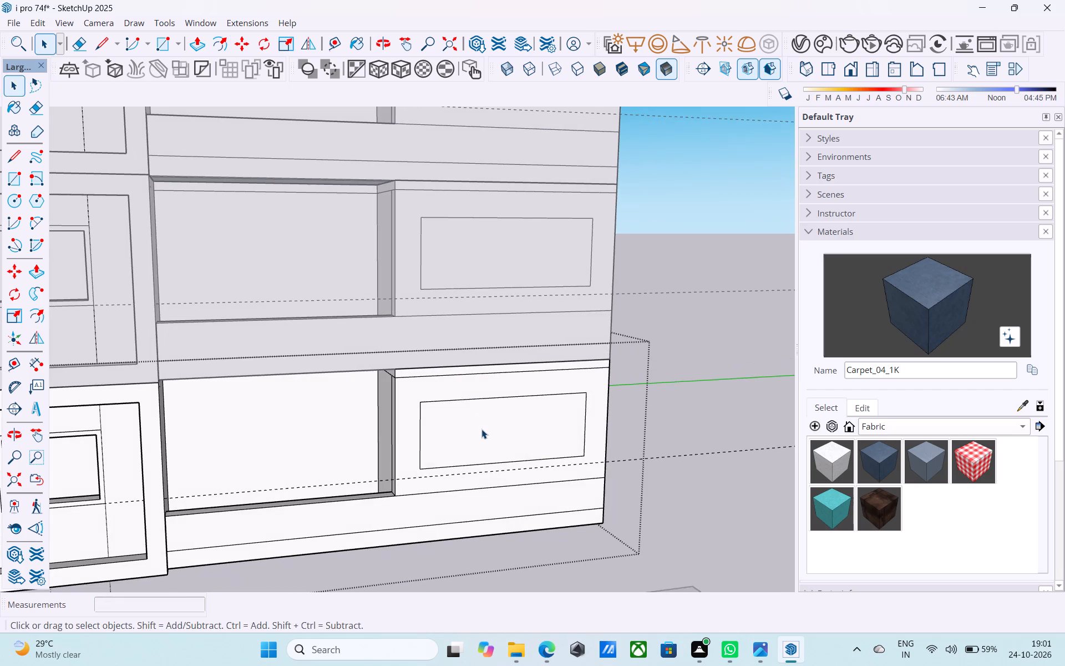
scroll(489, 426, "up", 1)
key("f")
left_click(489, 426)
key("3")
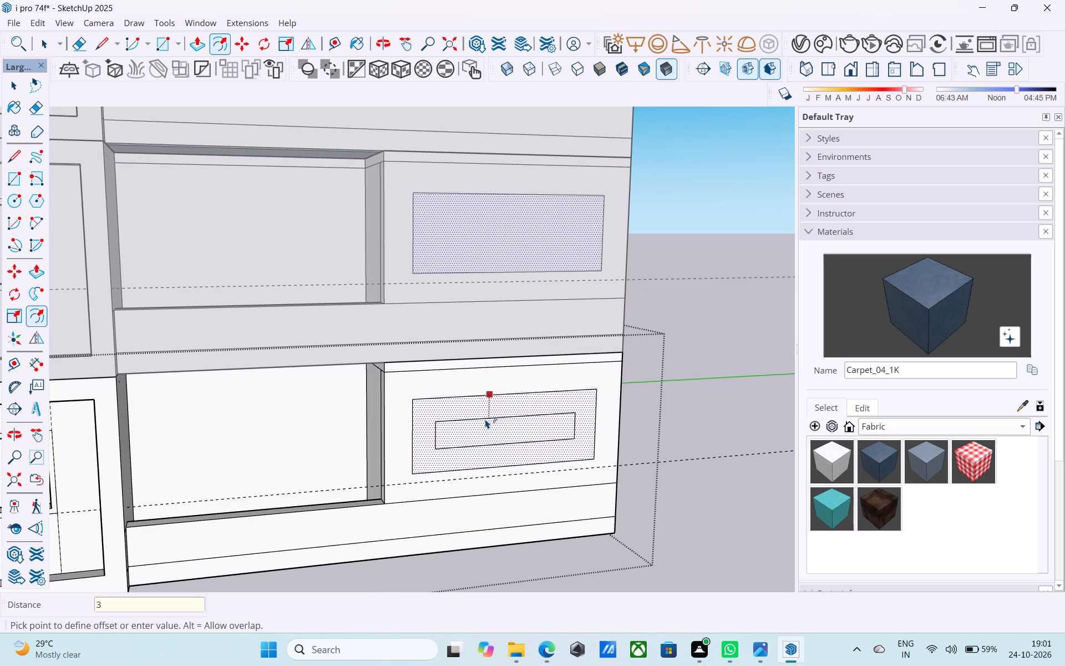
key("shift+quotedbl")
key("Return")
key("space")
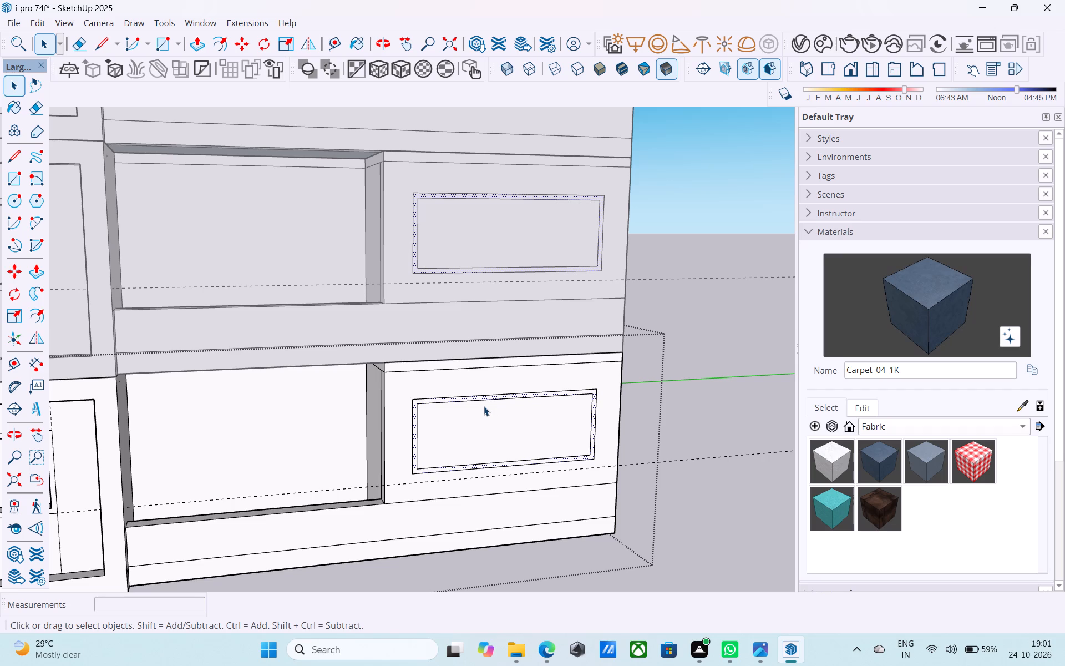
Push the face inside the window frame 9" into the wall to recess the window.
scroll(484, 405, "down", 4)
middle_click_drag(484, 405, 514, 370)
scroll(519, 381, "up", 4)
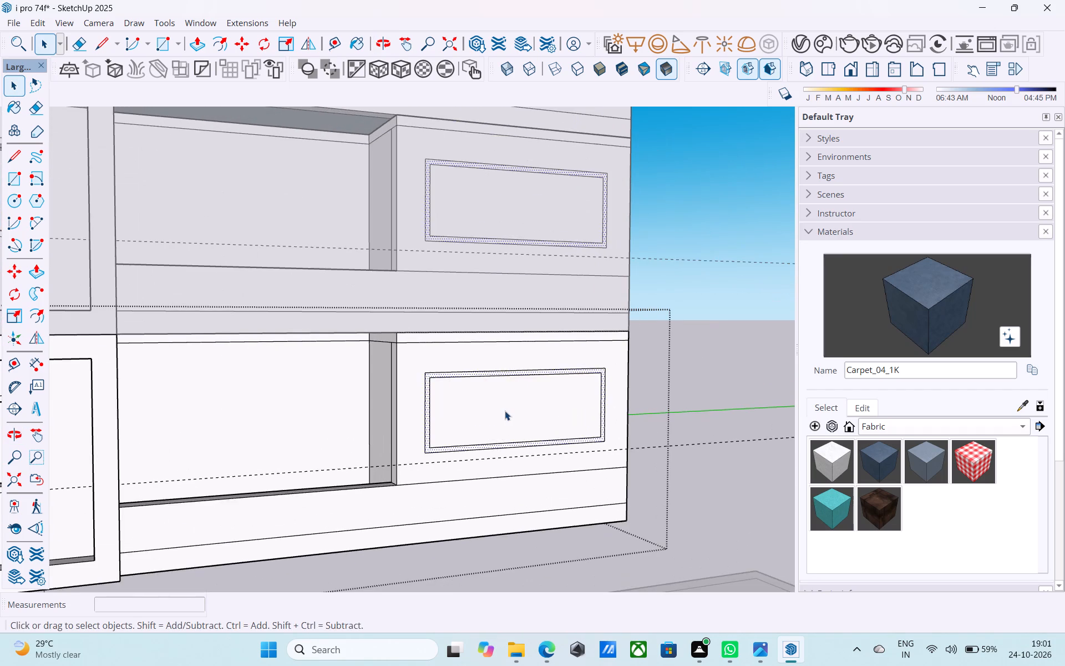
left_click(505, 411)
scroll(504, 411, "up", 3)
key("p")
left_click(504, 411)
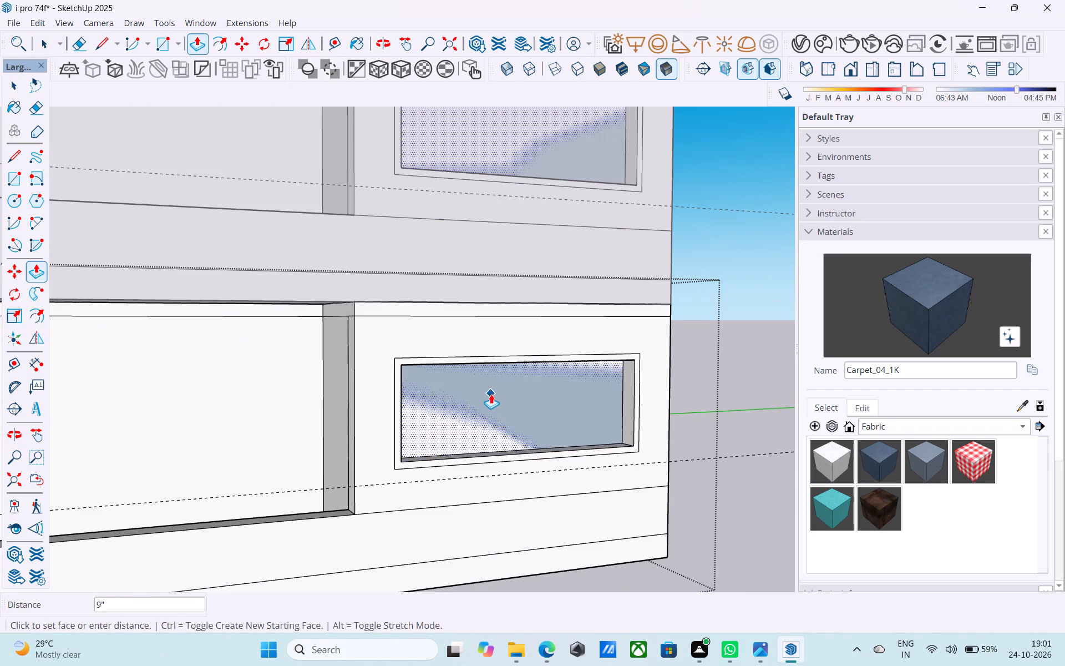
left_click(491, 394)
Erase the stray vertical edge on the recess's side wall next to the new window.
scroll(504, 376, "down", 12)
middle_click_drag(505, 379, 555, 422)
middle_click_drag(513, 388, 515, 394)
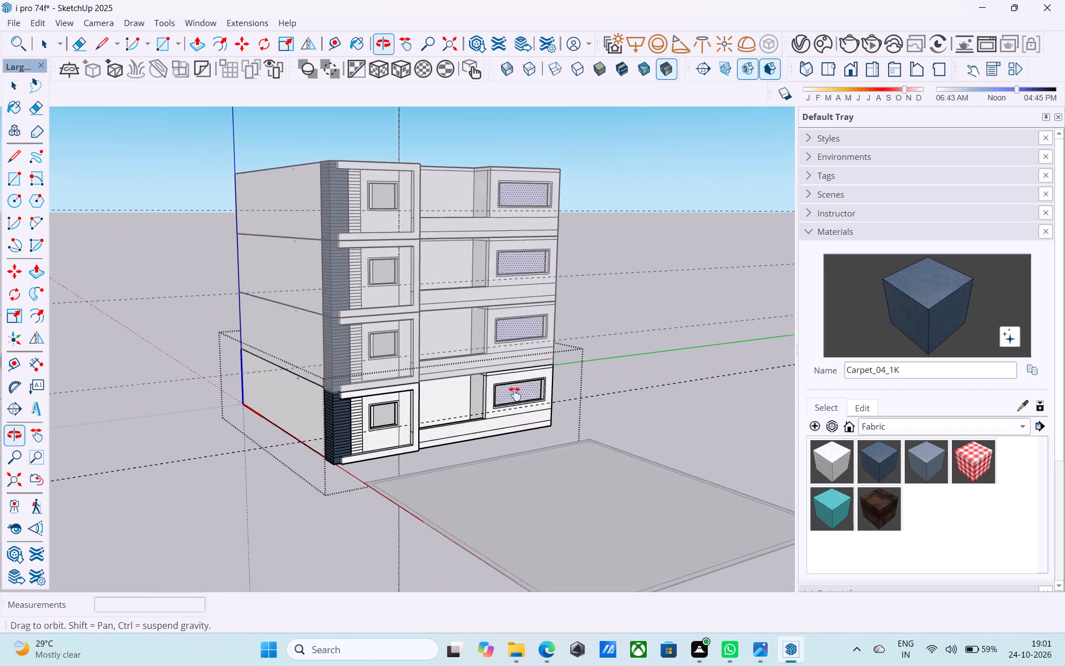
middle_click_drag(515, 394, 546, 417)
scroll(523, 416, "up", 8)
scroll(516, 437, "down", 1)
scroll(516, 437, "up", 1)
scroll(513, 439, "down", 4)
middle_click_drag(509, 438, 611, 448)
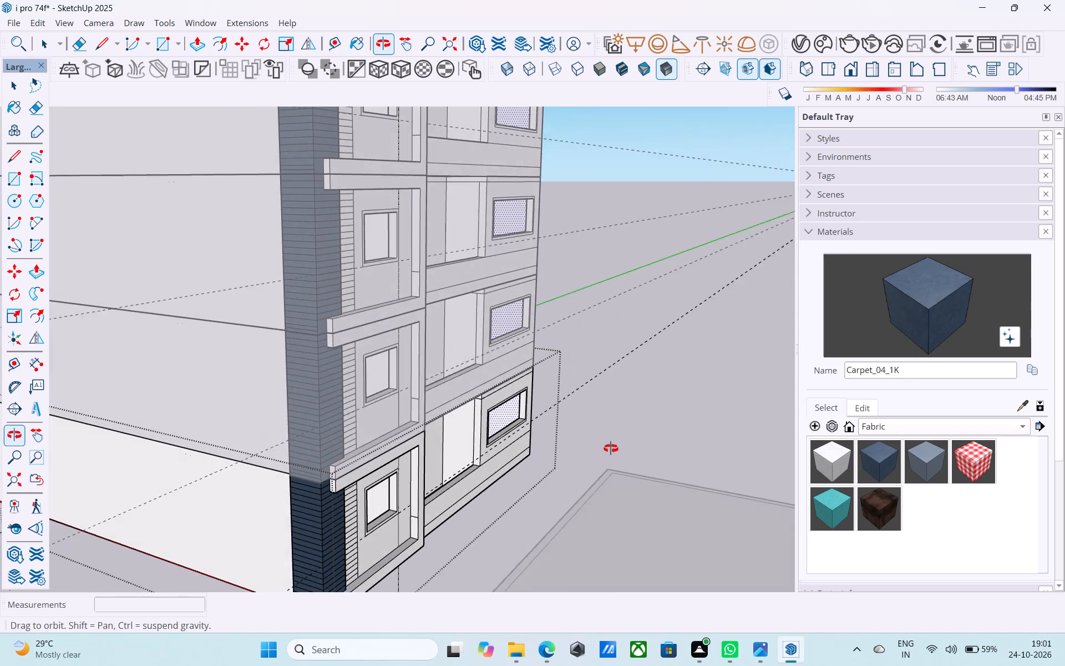
middle_click_drag(611, 448, 620, 452)
scroll(475, 439, "up", 20)
scroll(475, 439, "up", 1)
middle_click_drag(481, 422, 506, 387)
key("e")
left_click_drag(432, 384, 413, 379)
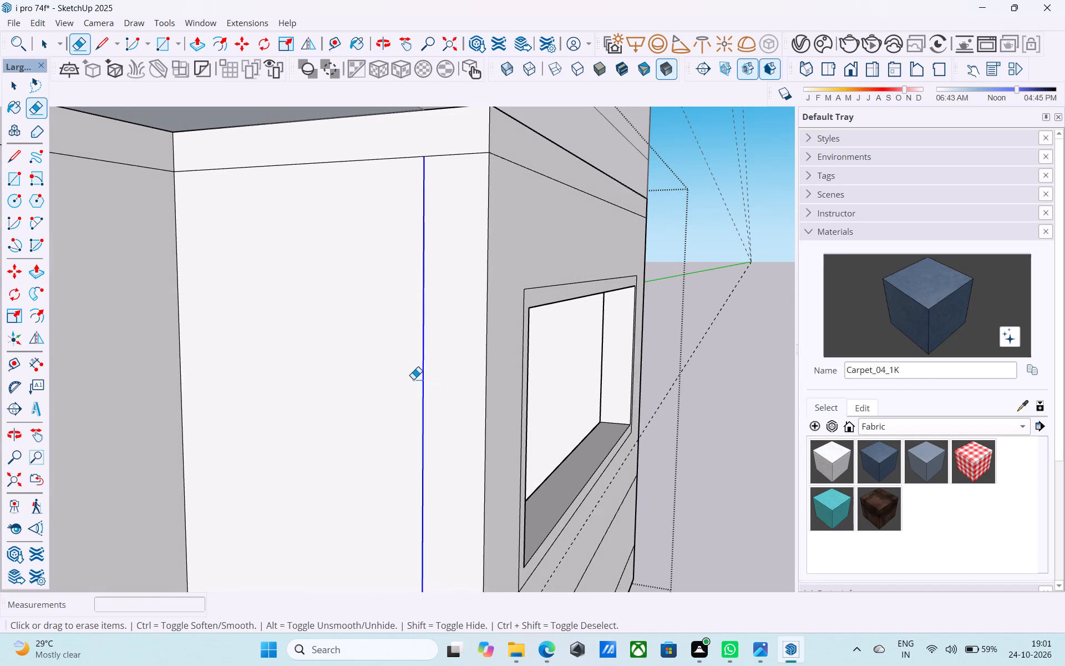
left_click_drag(413, 379, 411, 379)
Examine the whole facade with its recesses and new windows from above, below and close up.
scroll(525, 361, "down", 6)
middle_click_drag(525, 366, 457, 282)
scroll(460, 289, "down", 6)
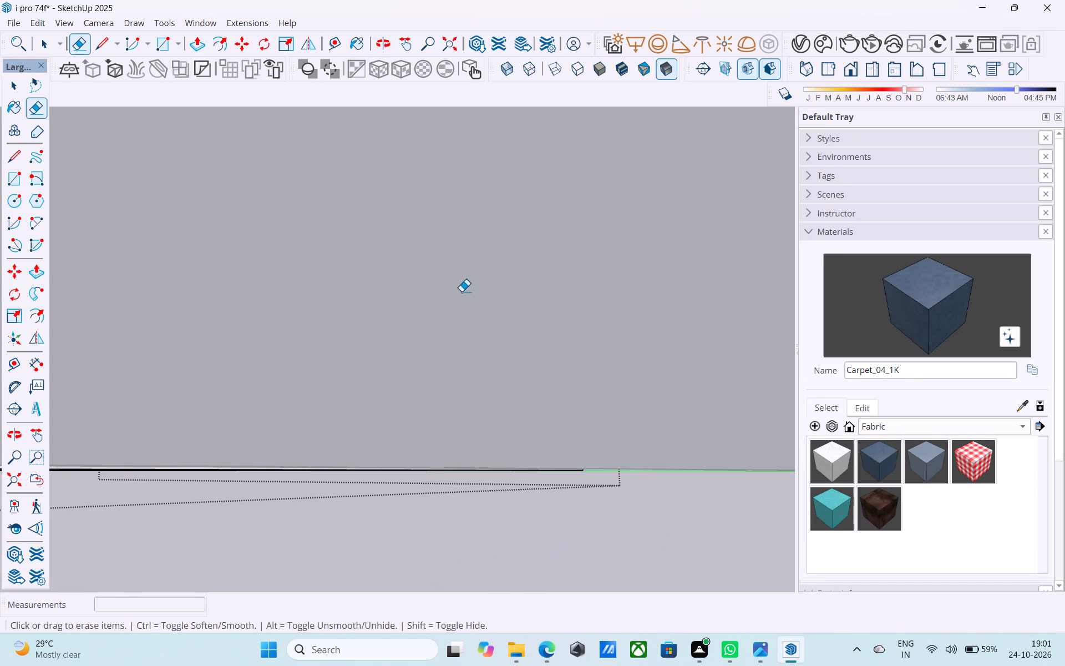
middle_click_drag(459, 300, 427, 423)
scroll(427, 423, "up", 1)
scroll(457, 326, "down", 11)
scroll(476, 228, "down", 4)
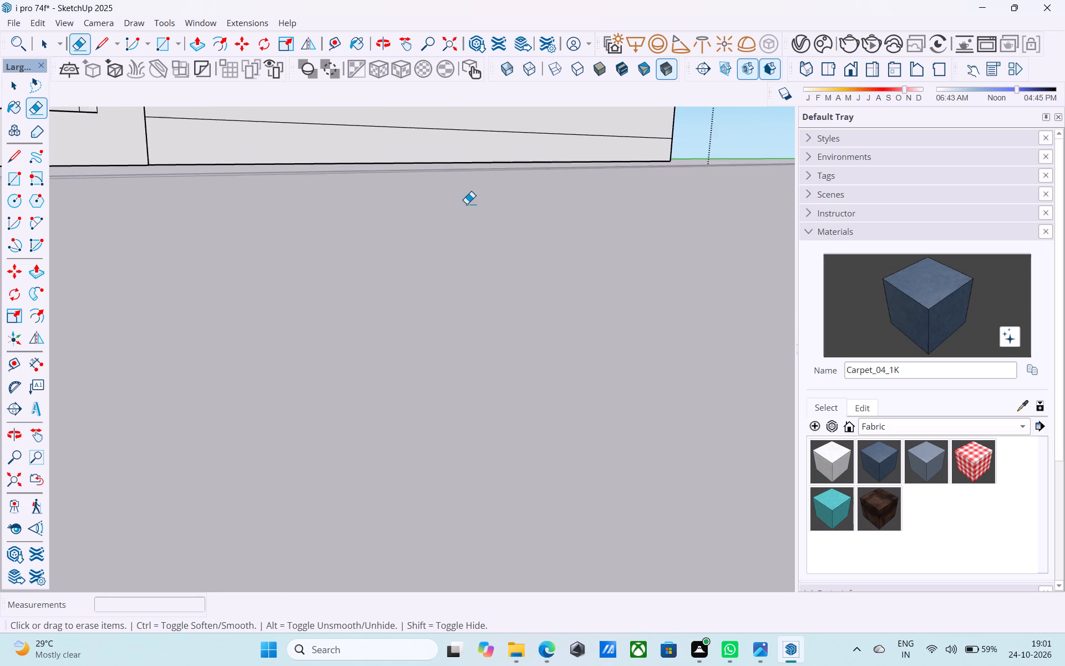
scroll(466, 204, "down", 11)
middle_click_drag(464, 196, 437, 647, "shift")
middle_click_drag(437, 282, 450, 517, "shift")
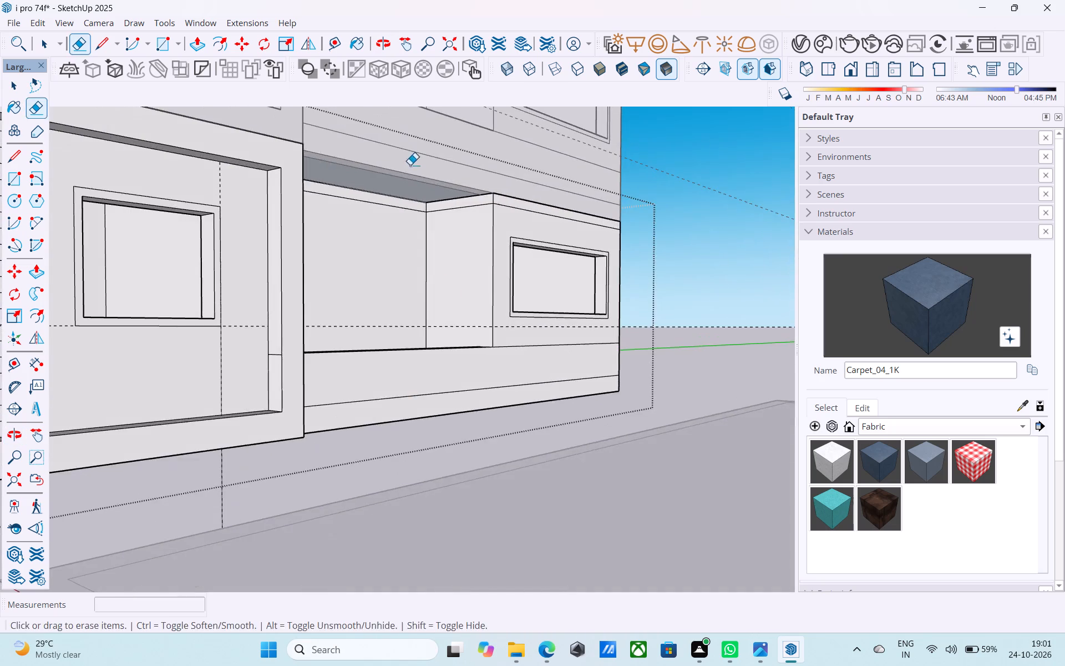
middle_click_drag(410, 165, 351, 301)
middle_click_drag(349, 311, 351, 550)
scroll(392, 446, "down", 5)
scroll(393, 442, "up", 1)
scroll(394, 438, "down", 15)
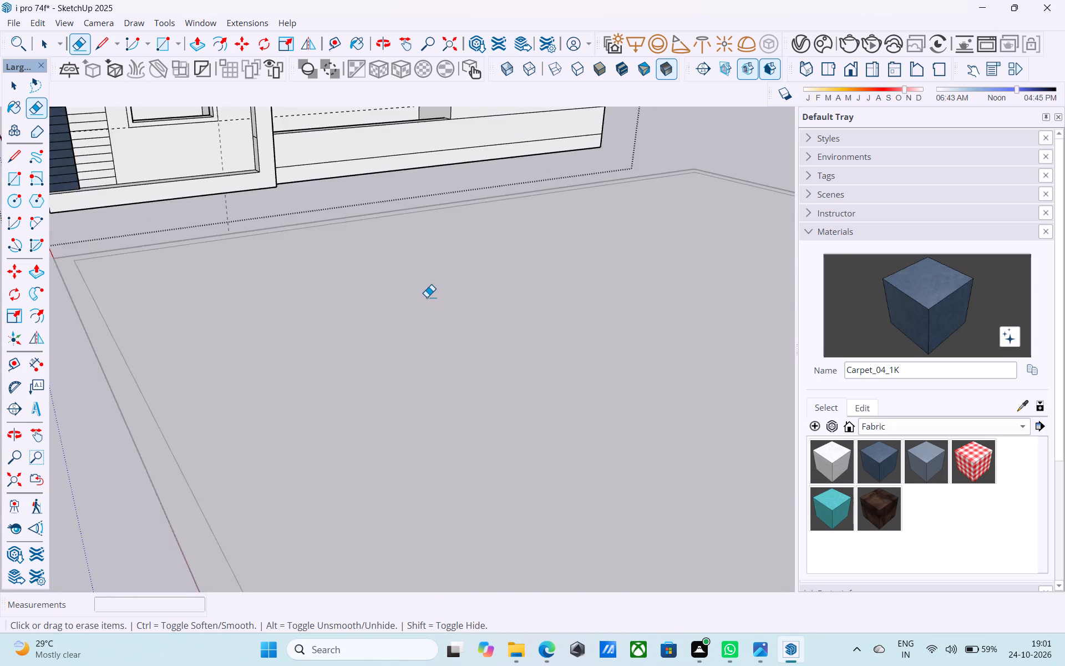
scroll(427, 297, "down", 11)
middle_click_drag(444, 296, 457, 521, "shift")
middle_click_drag(433, 364, 470, 467)
scroll(470, 466, "down", 3)
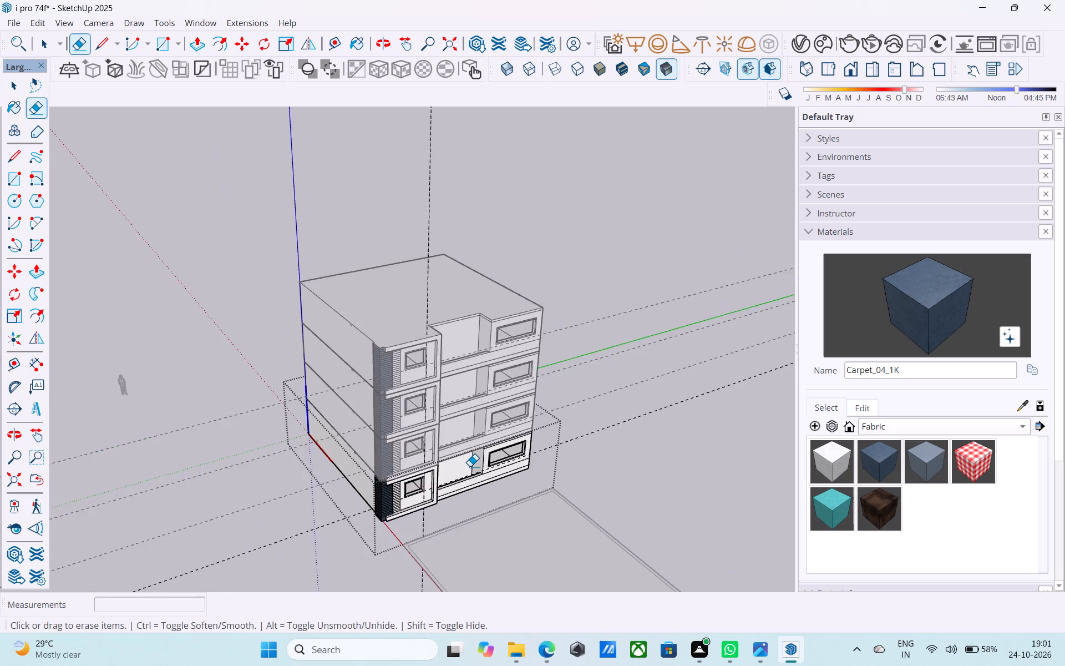
scroll(470, 466, "down", 2)
middle_click_drag(470, 466, 469, 387)
middle_click_drag(521, 523, 504, 509)
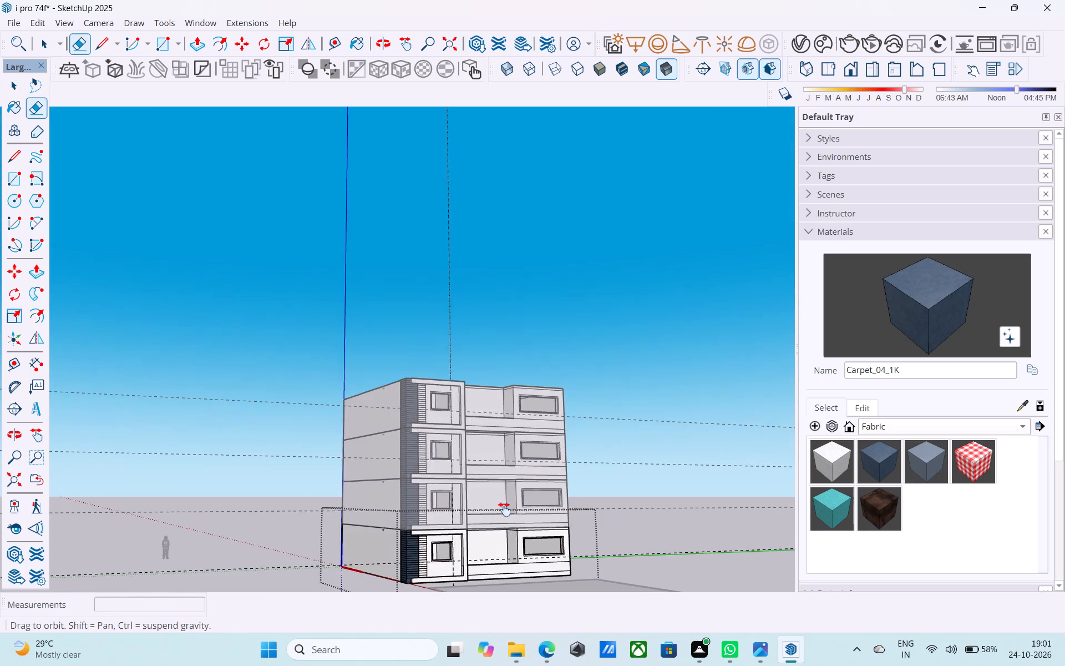
middle_click_drag(504, 509, 452, 413)
scroll(463, 472, "up", 5)
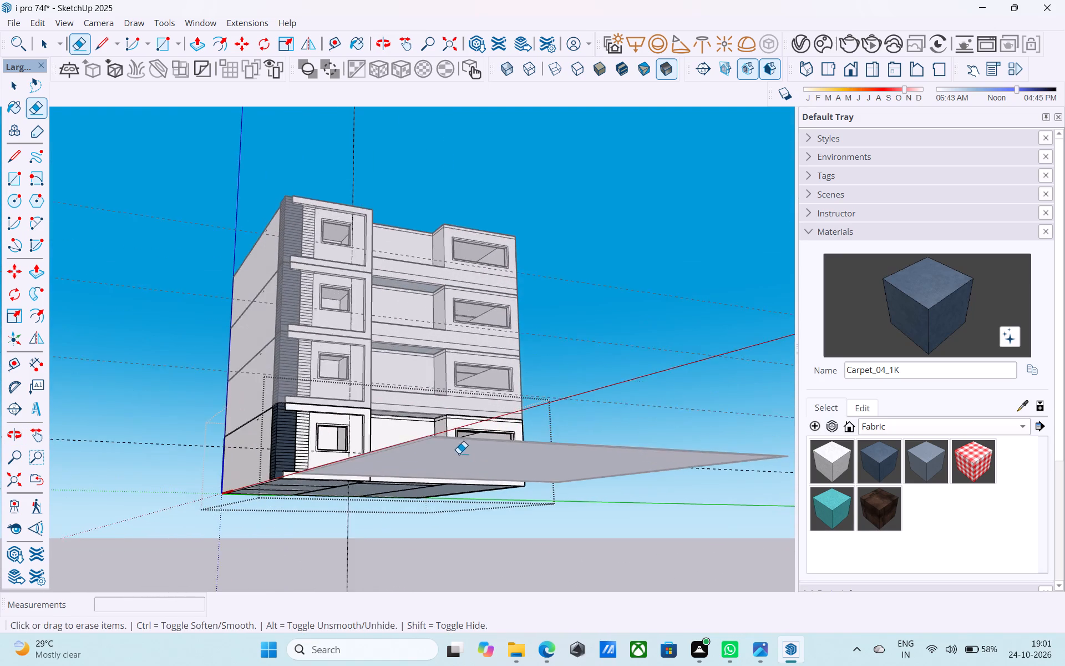
scroll(417, 375, "up", 4)
middle_click_drag(421, 400, 433, 442)
scroll(427, 437, "up", 4)
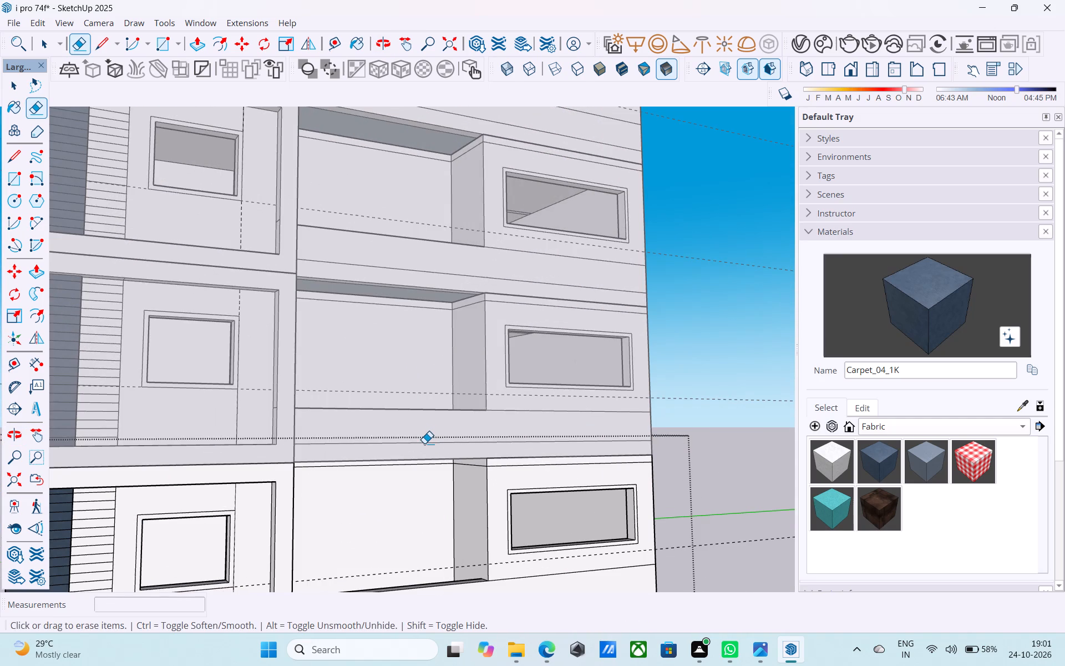
middle_click_drag(409, 421, 390, 364, "shift")
middle_click_drag(415, 481, 413, 392, "shift")
middle_click_drag(404, 426, 380, 503)
scroll(403, 359, "down", 2)
scroll(403, 358, "up", 1)
scroll(403, 358, "down", 19)
middle_click_drag(424, 282, 424, 355, "shift")
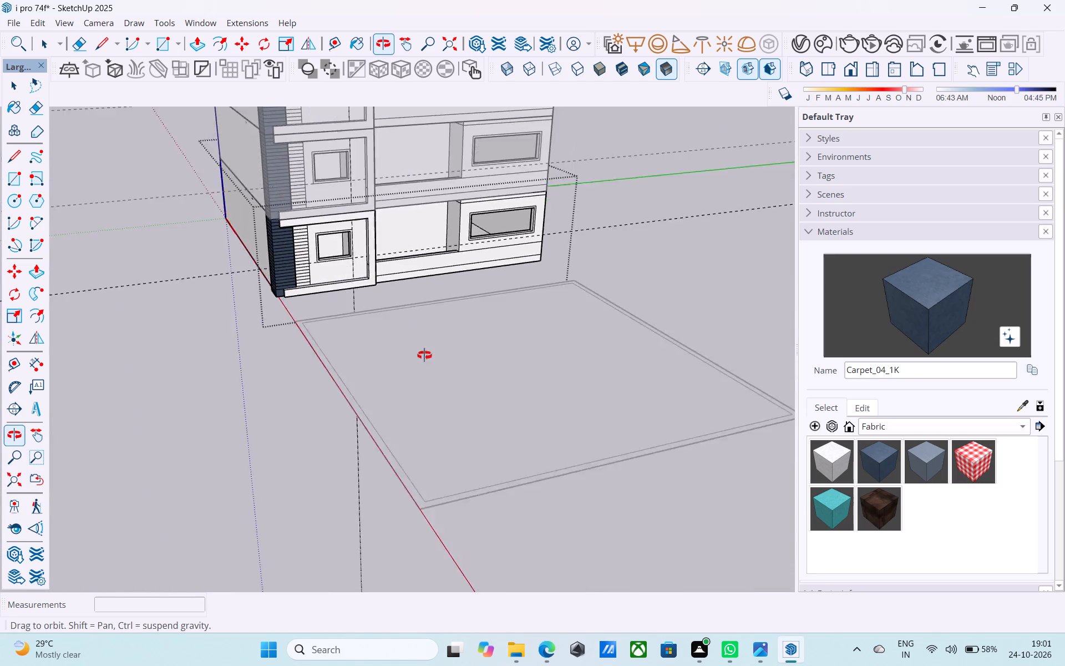
middle_click_drag(424, 355, 295, 411, "shift")
middle_click_drag(537, 247, 529, 290)
Measure the height from the base band line up to the recess ledge's front edge with the Line tool.
scroll(472, 321, "up", 14)
middle_click_drag(397, 328, 637, 385, "shift")
key("space")
middle_click_drag(294, 364, 283, 365)
key("l")
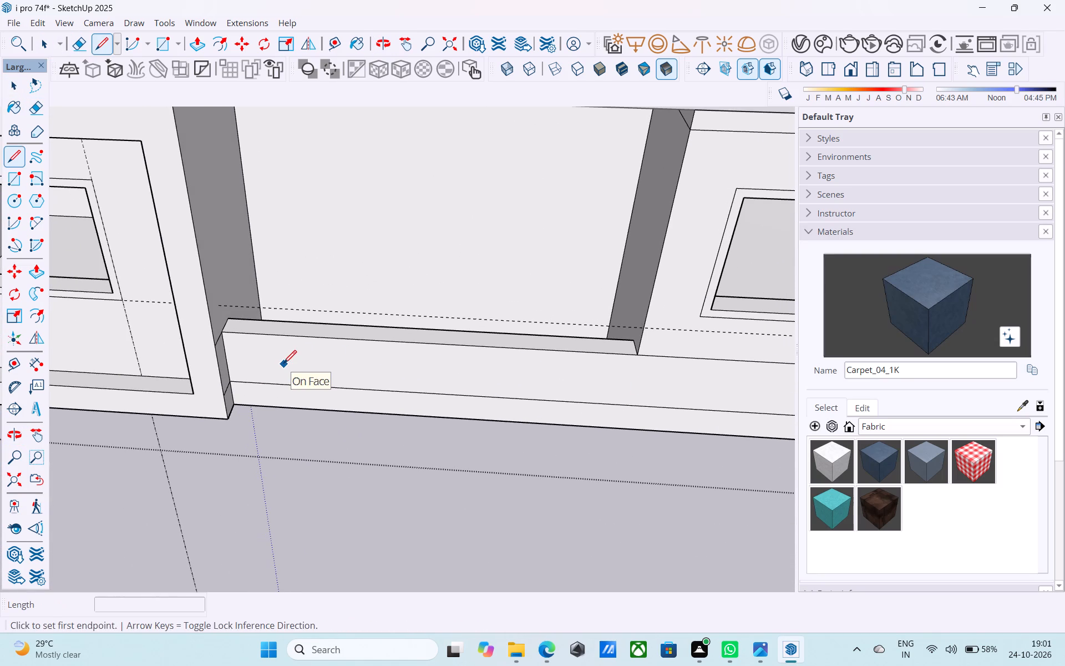
middle_click_drag(283, 365, 271, 360)
scroll(247, 401, "up", 3)
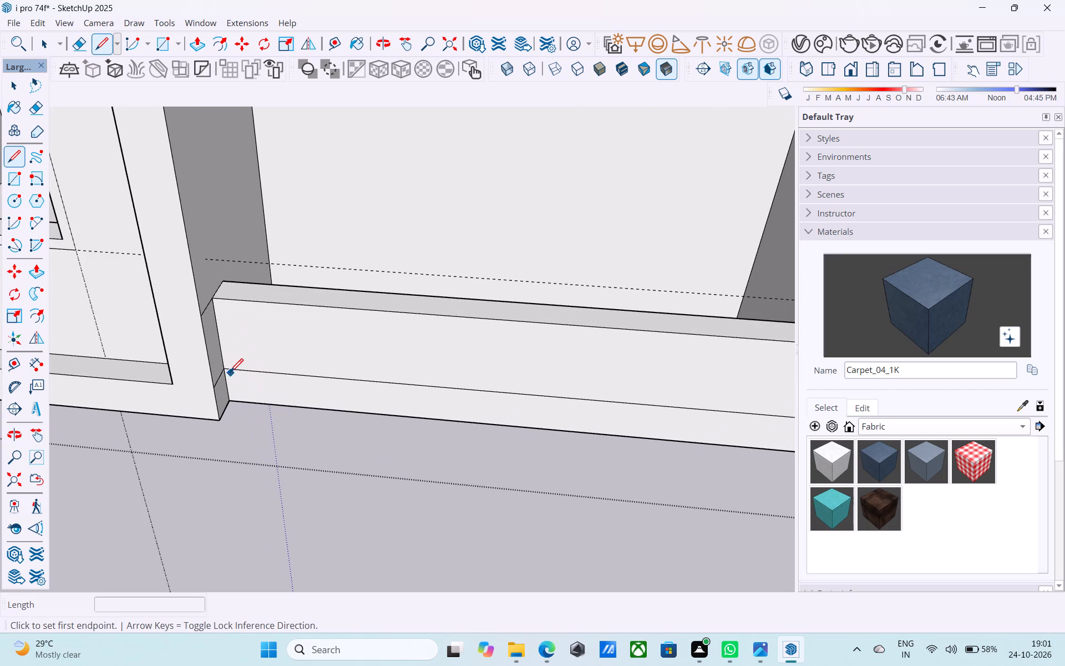
left_click(229, 371)
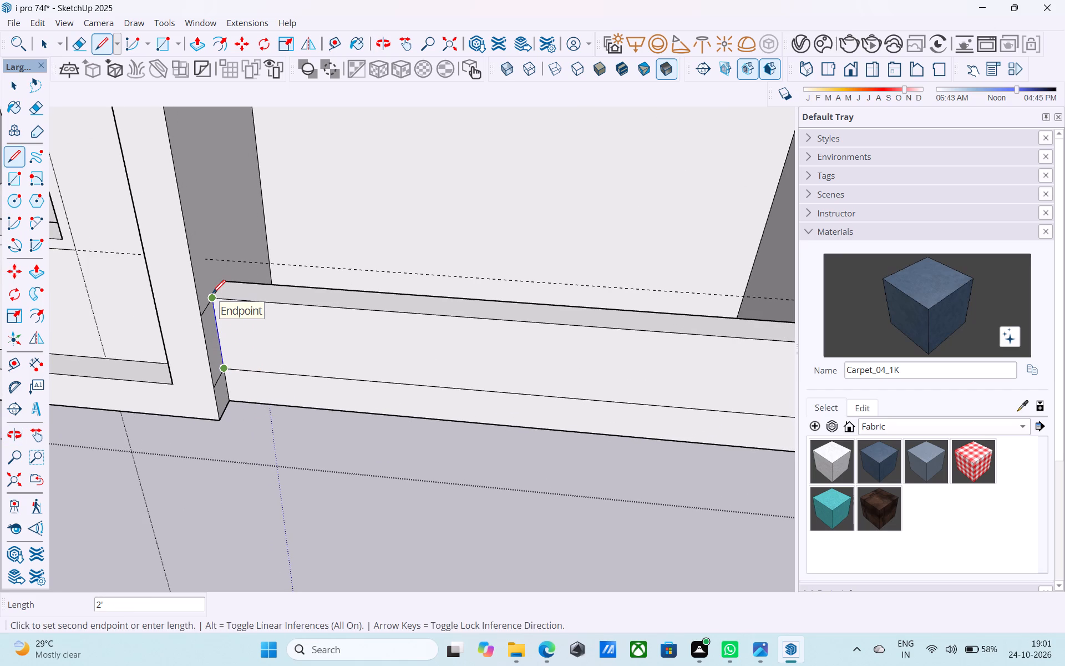
scroll(212, 294, "down", 12)
middle_click_drag(249, 299, 236, 311)
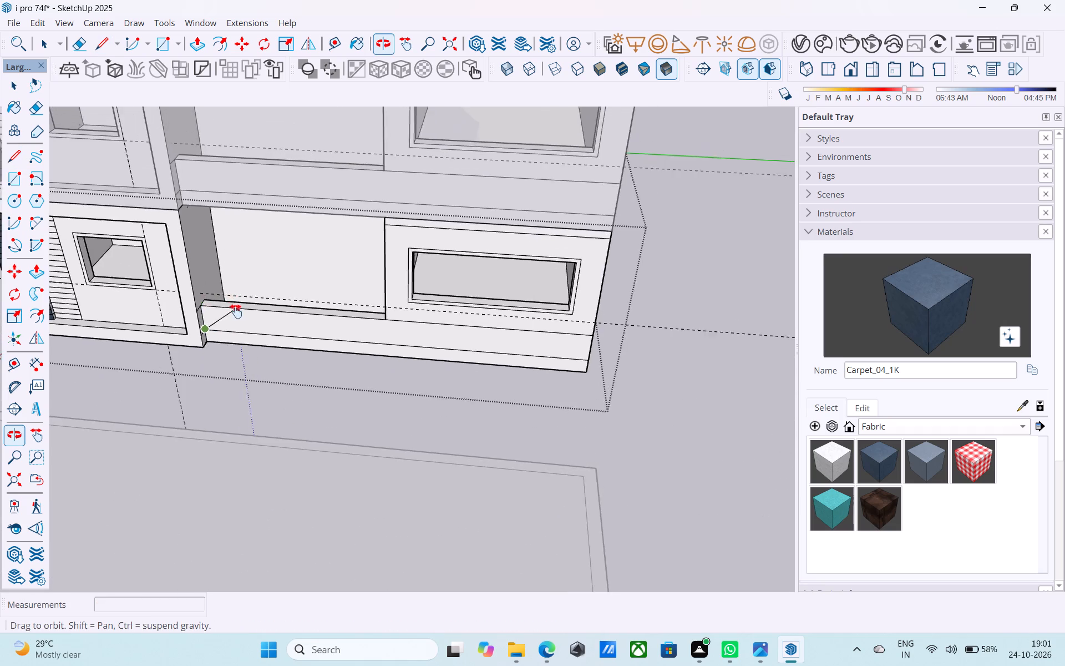
middle_click_drag(236, 311, 410, 340)
scroll(304, 339, "down", 1)
scroll(410, 340, "up", 6)
key("space")
Save the model.
key("ctrl+s")
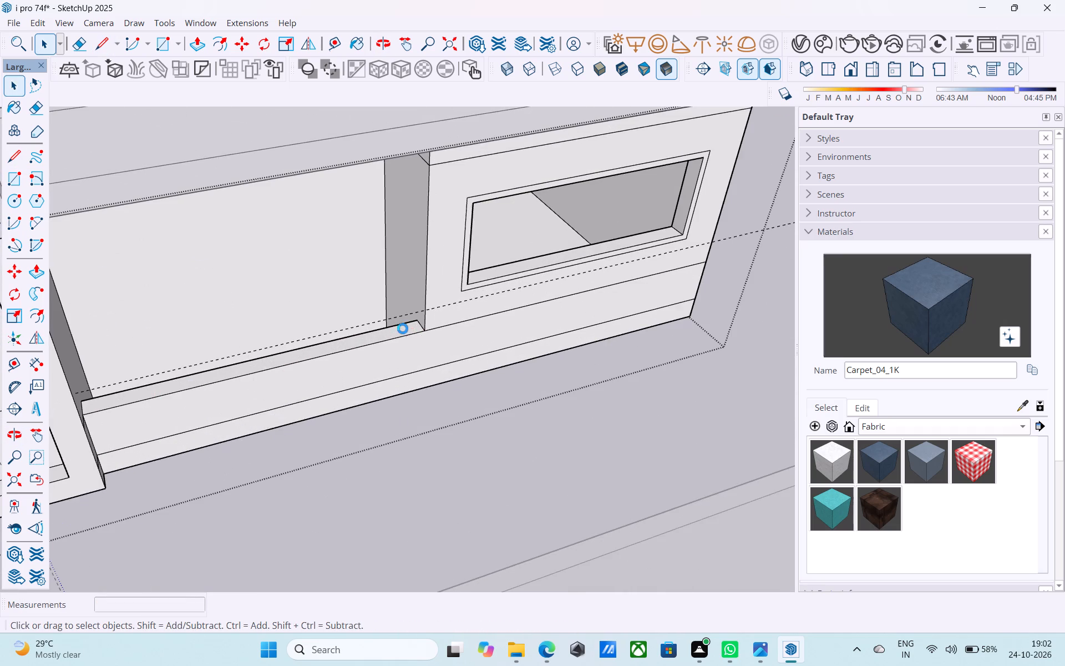
Push the top face of the ground-floor recess's ledge down by 1'.
left_click(397, 329)
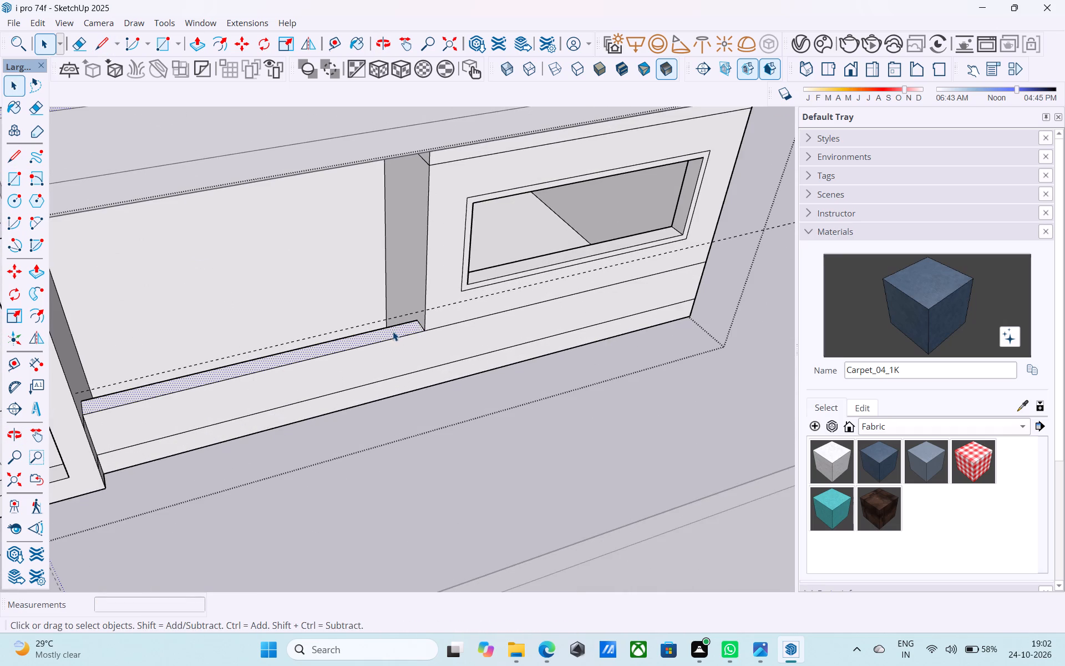
key("p")
left_click(393, 331)
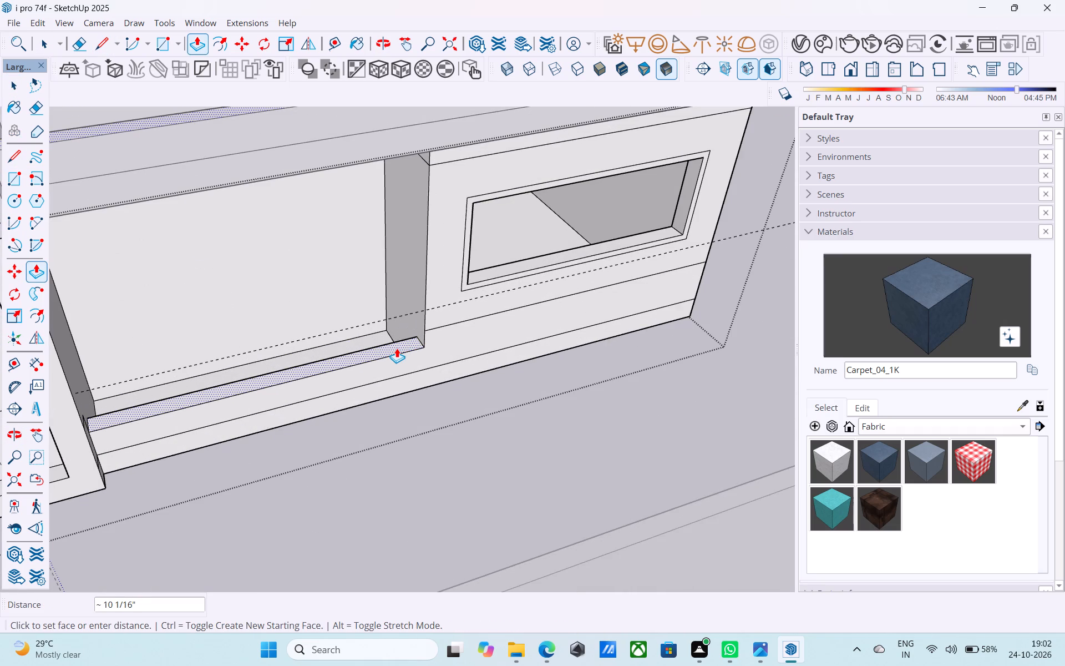
type("1'")
key("Return")
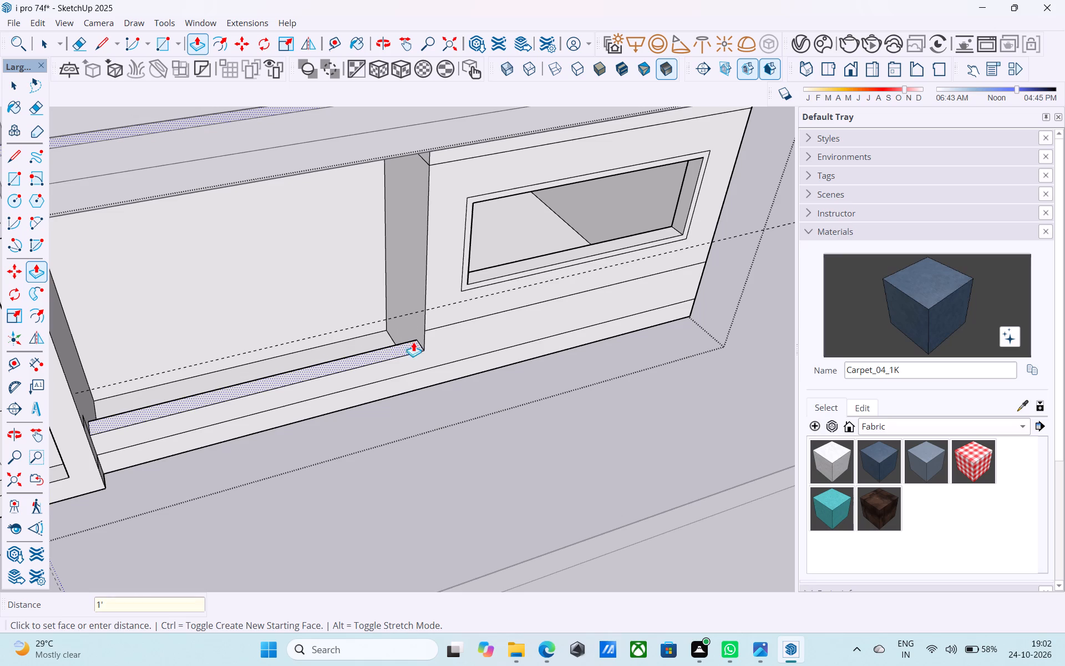
Erase the leftover edges on the ground-floor recess's side wall, above the lowered ledge's end beside the projecting frame.
scroll(498, 320, "down", 6)
middle_click_drag(498, 321, 250, 239)
scroll(316, 301, "up", 6)
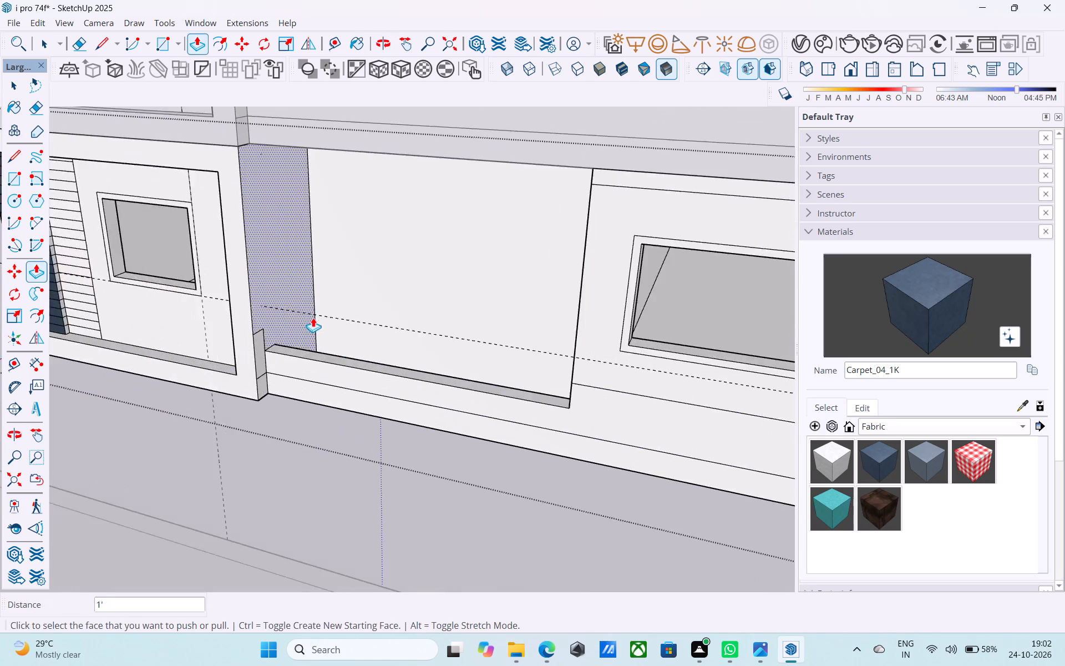
scroll(313, 317, "up", 3)
key("space")
middle_click_drag(276, 354, 233, 327)
key("e")
scroll(213, 311, "up", 5)
left_click_drag(214, 328, 222, 338)
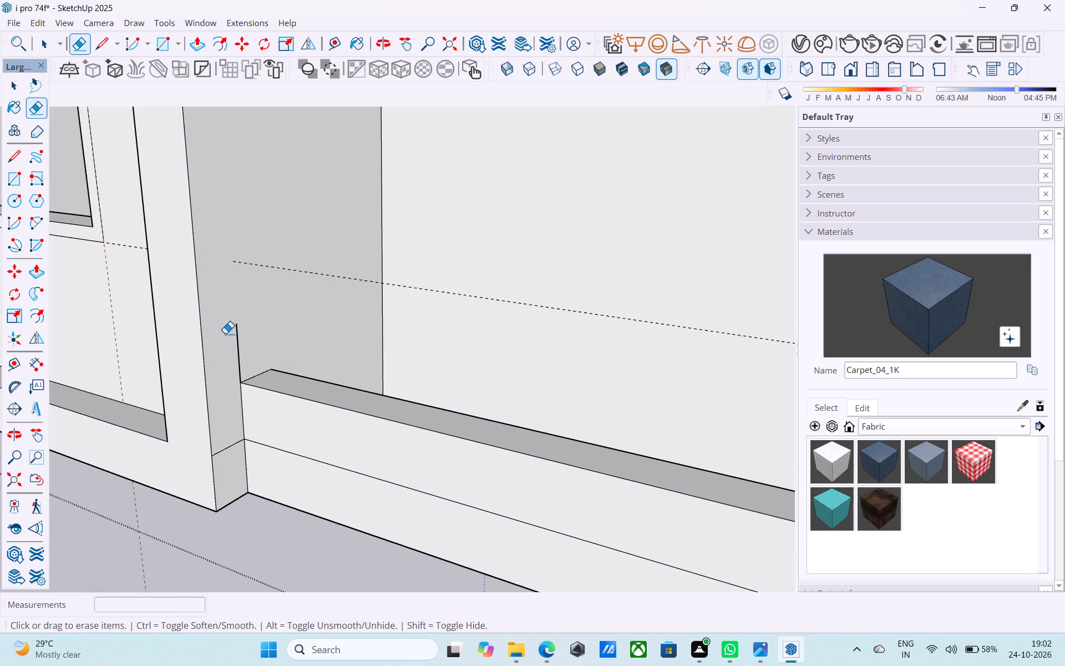
left_click_drag(229, 333, 245, 337)
key("space")
Examine the lowered ledge and the repeated floors above it from the front, from above and from the side.
scroll(246, 334, "down", 5)
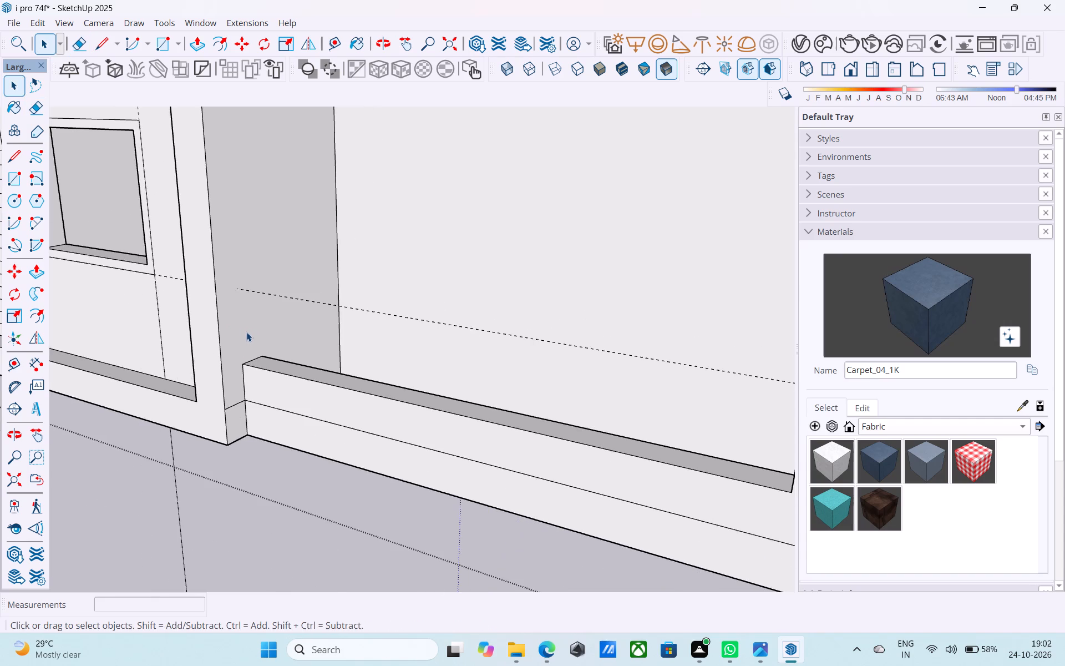
middle_click_drag(229, 336, 190, 347)
scroll(315, 341, "down", 6)
middle_click_drag(332, 345, 428, 351)
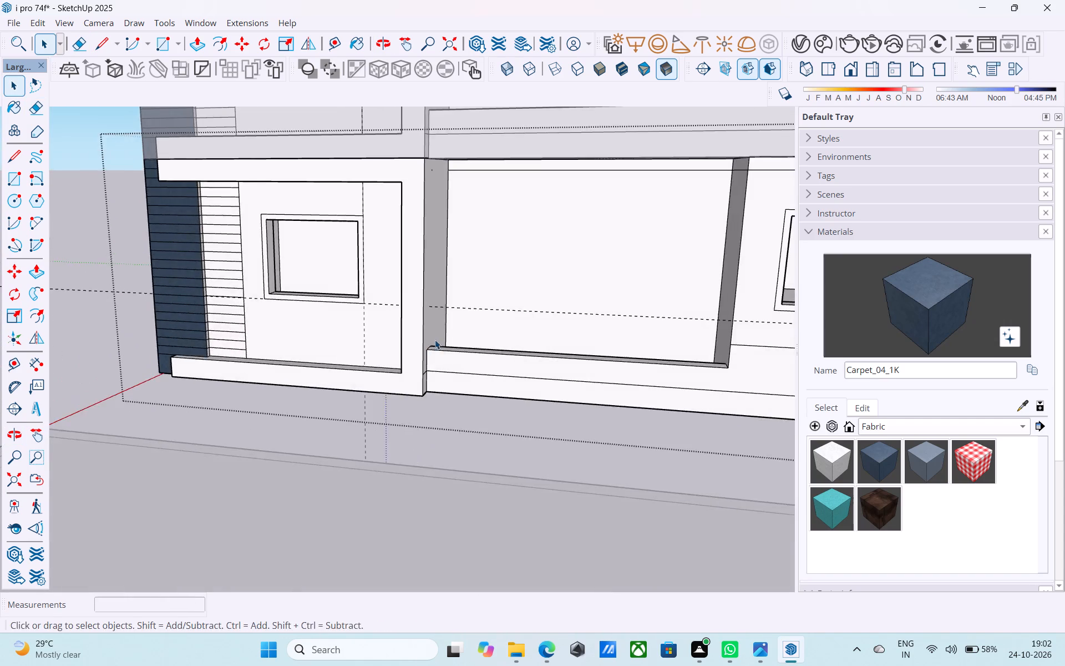
scroll(436, 340, "down", 6)
middle_click_drag(479, 331, 506, 450, "shift")
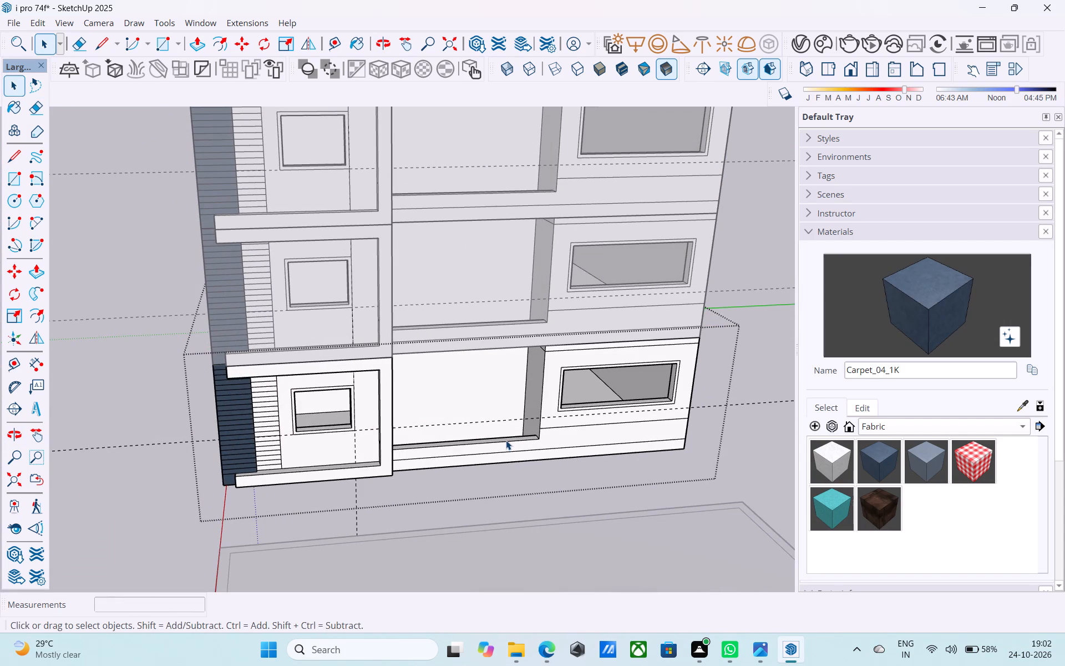
middle_click_drag(508, 439, 501, 422, "shift")
middle_click_drag(498, 421, 295, 401)
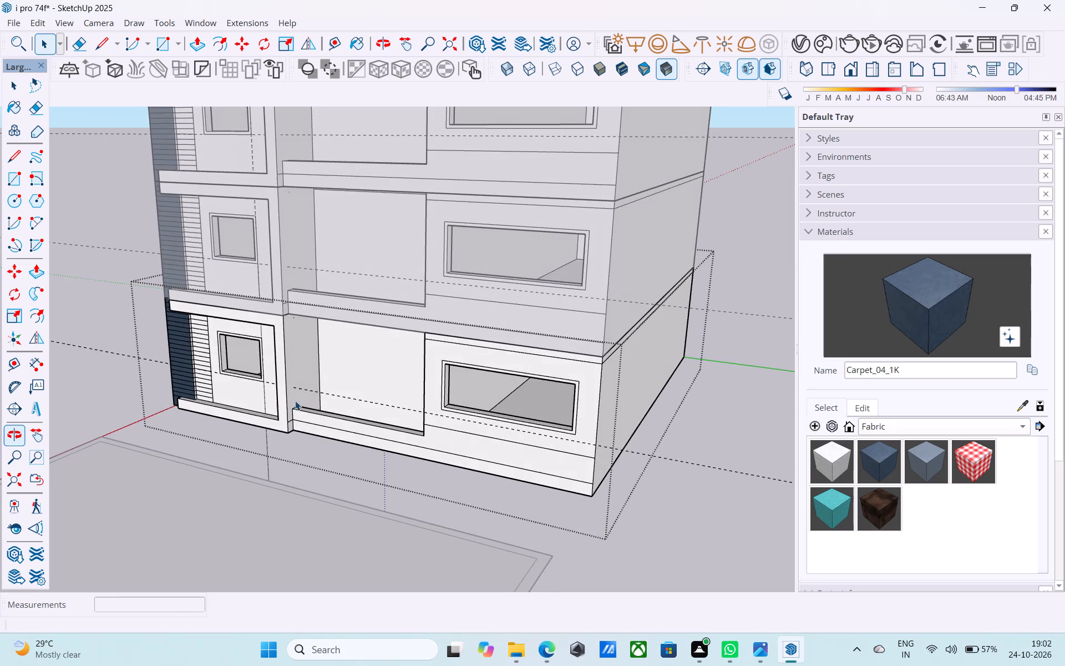
middle_click_drag(295, 401, 192, 452)
scroll(277, 439, "up", 5)
scroll(277, 439, "down", 1)
middle_click_drag(277, 439, 252, 455, "shift")
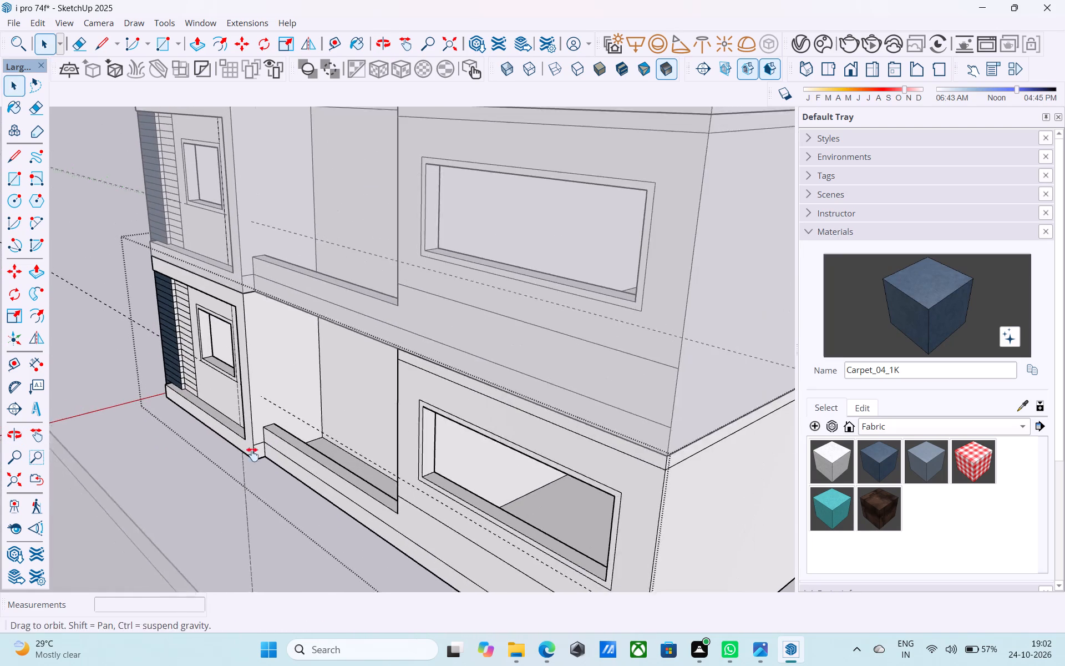
middle_click_drag(252, 455, 242, 460, "shift")
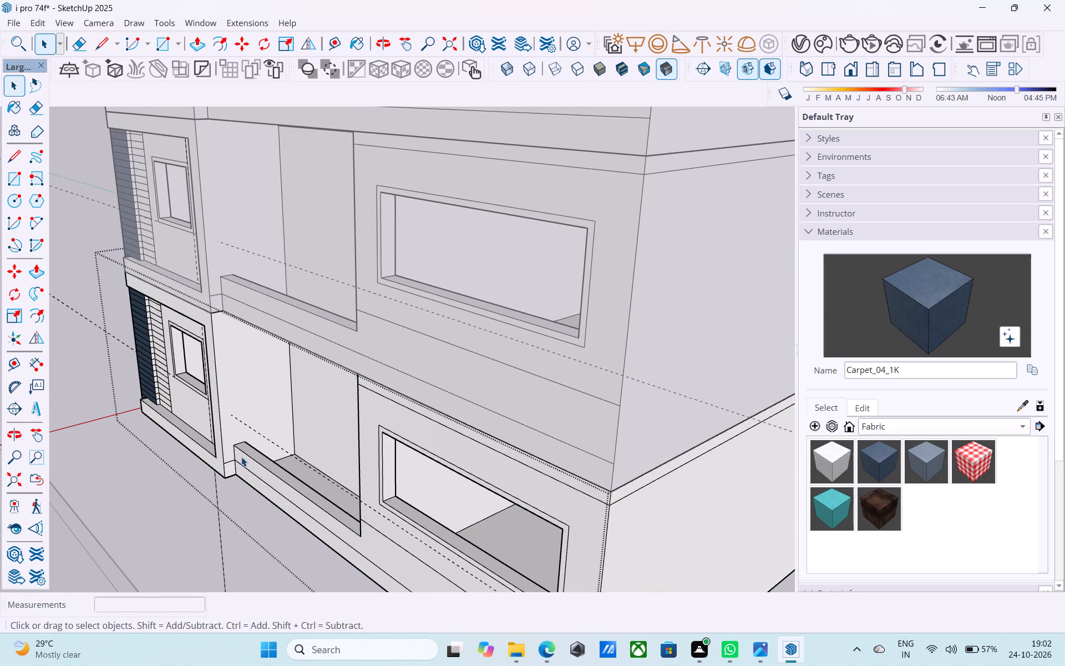
Offset the outline of the ledge's top face inward by 3".
scroll(275, 451, "up", 6)
middle_click_drag(268, 458, 256, 451)
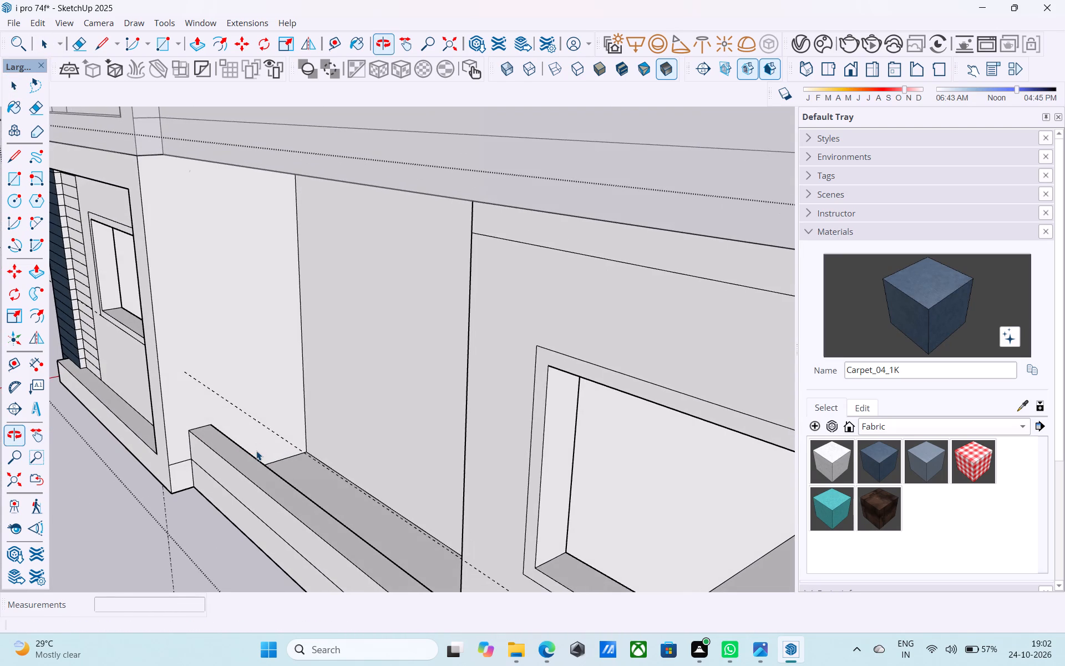
scroll(240, 455, "up", 4)
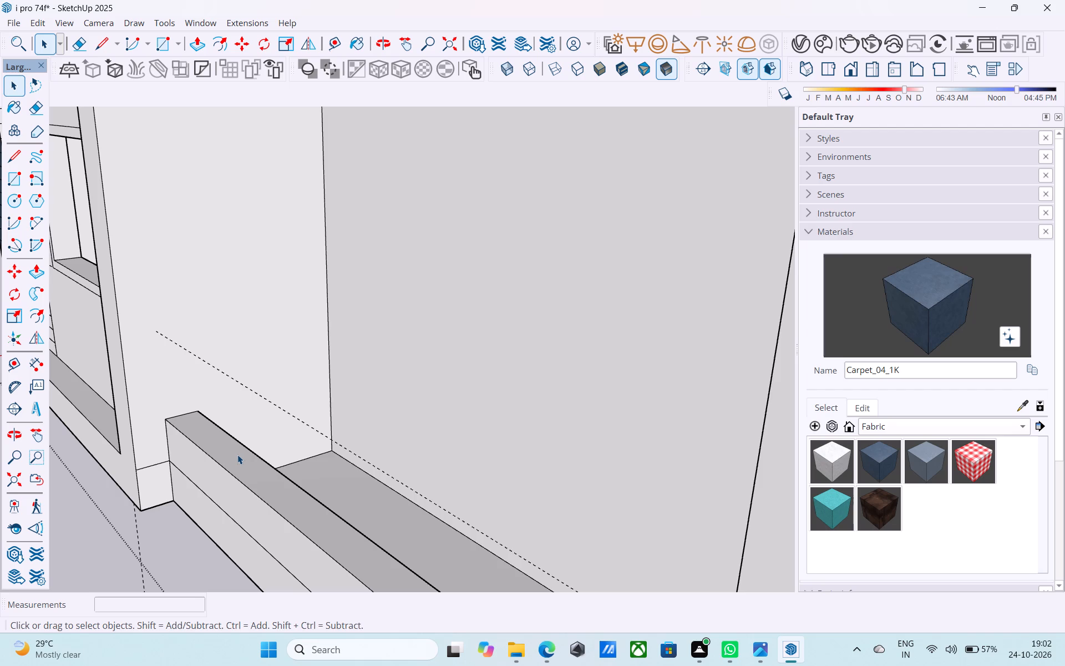
middle_click_drag(234, 455, 227, 452)
scroll(225, 459, "down", 7)
scroll(243, 495, "up", 1)
left_click(243, 481)
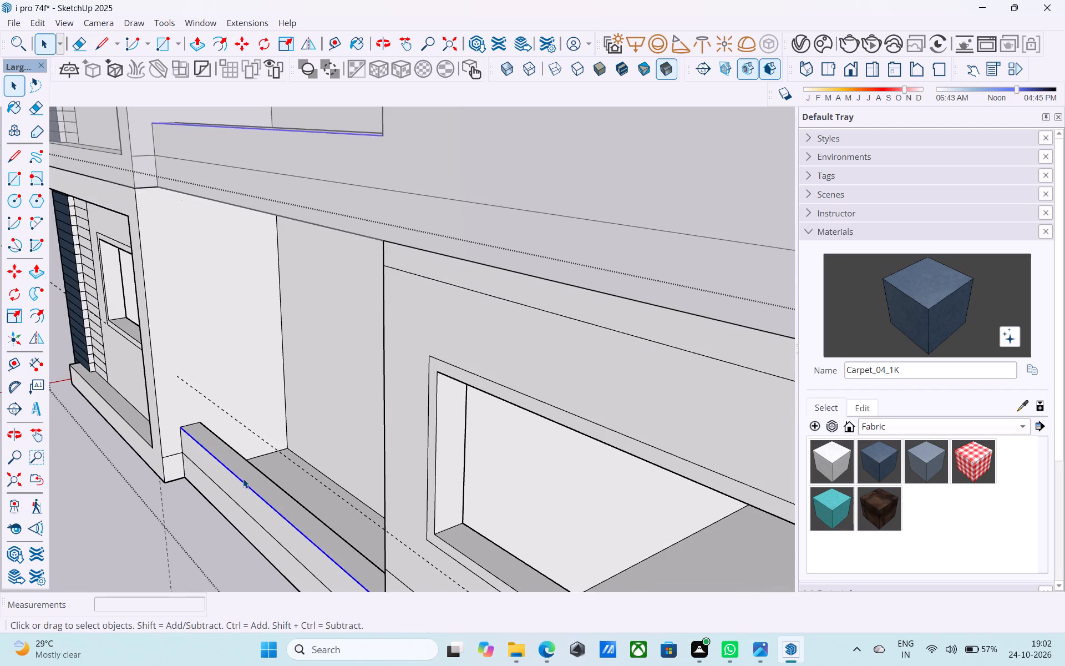
scroll(243, 478, "up", 4)
left_click(243, 478)
key("f")
left_click(244, 477)
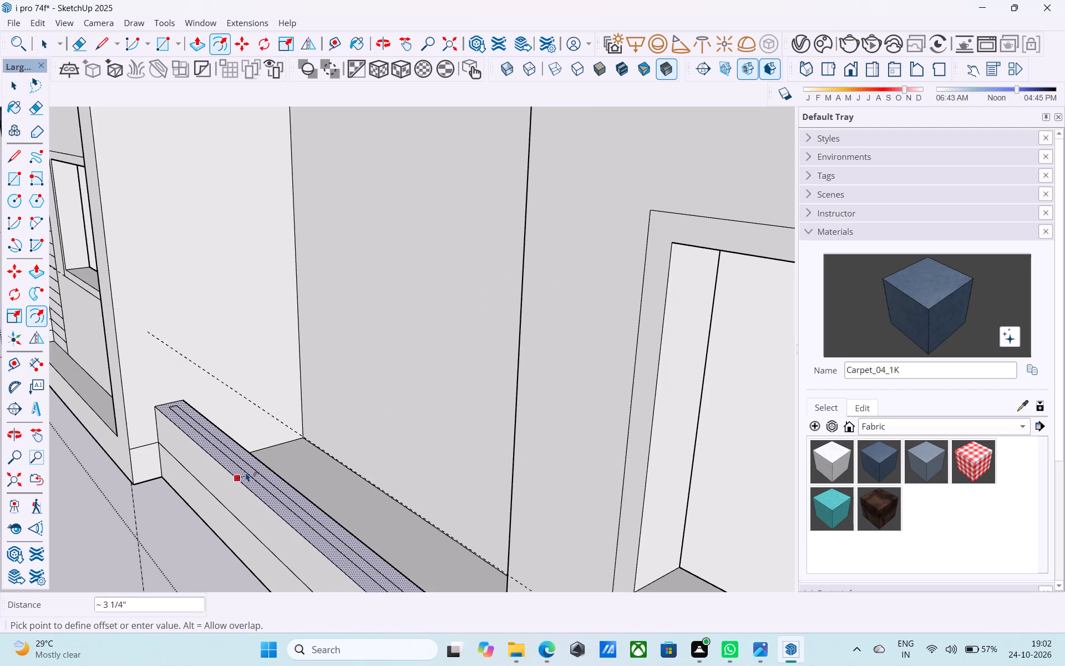
key("2")
key("shift+quotedbl")
key("Return")
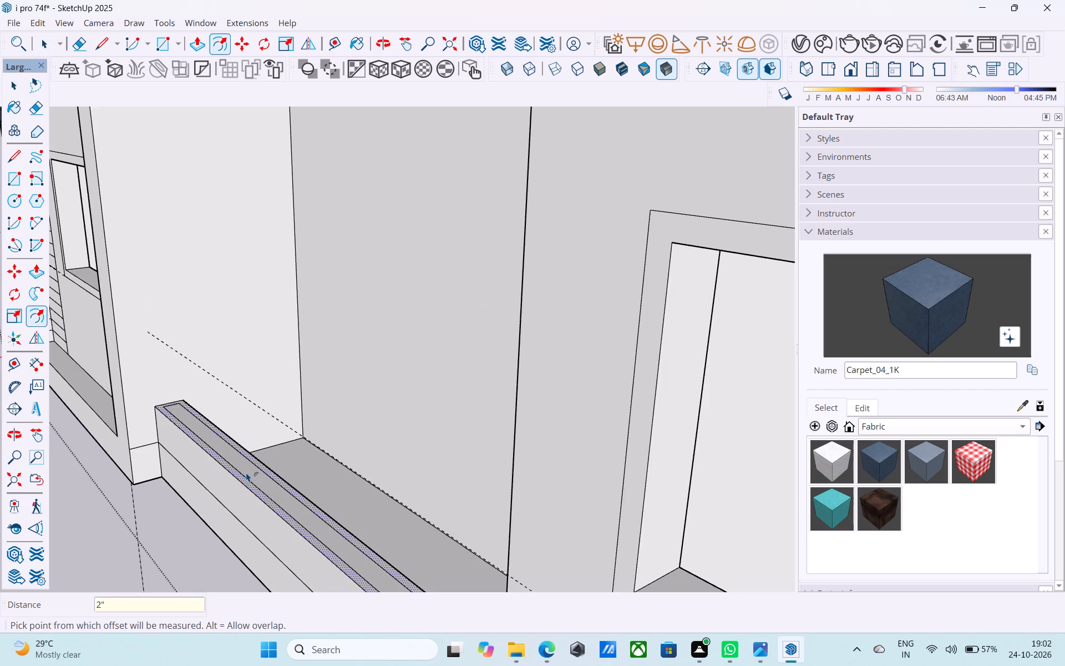
type("3\"")
key("Return")
Extend the offset strip to the ledge's end beside the projecting frame with two 3" lines and erase its short closing edge.
key("space")
left_click(246, 470)
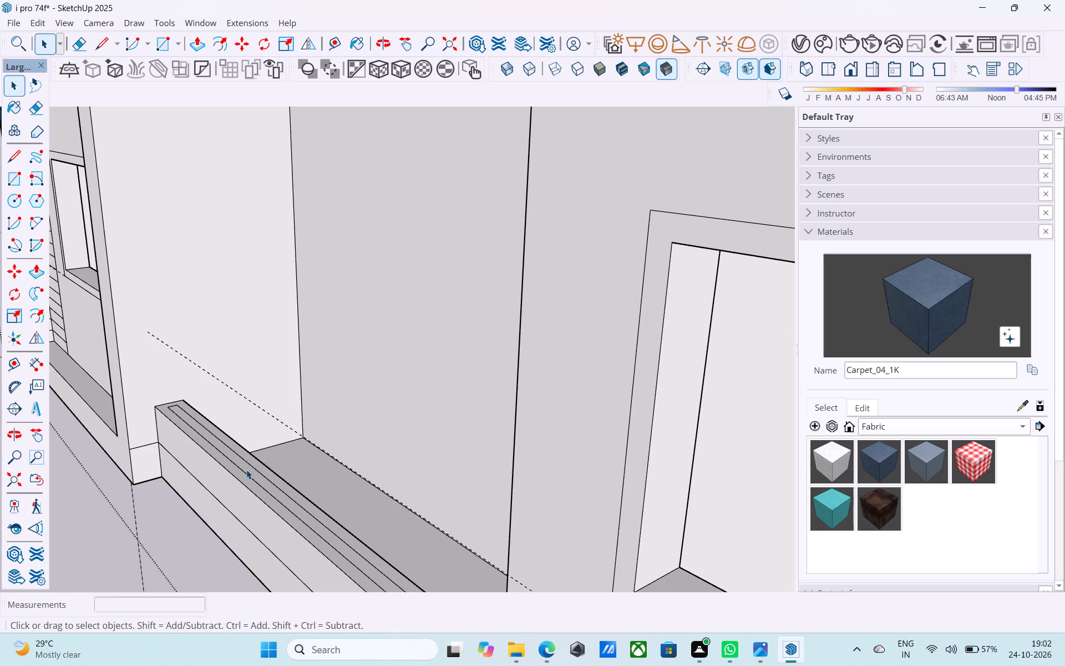
middle_click_drag(215, 435, 266, 472, "shift")
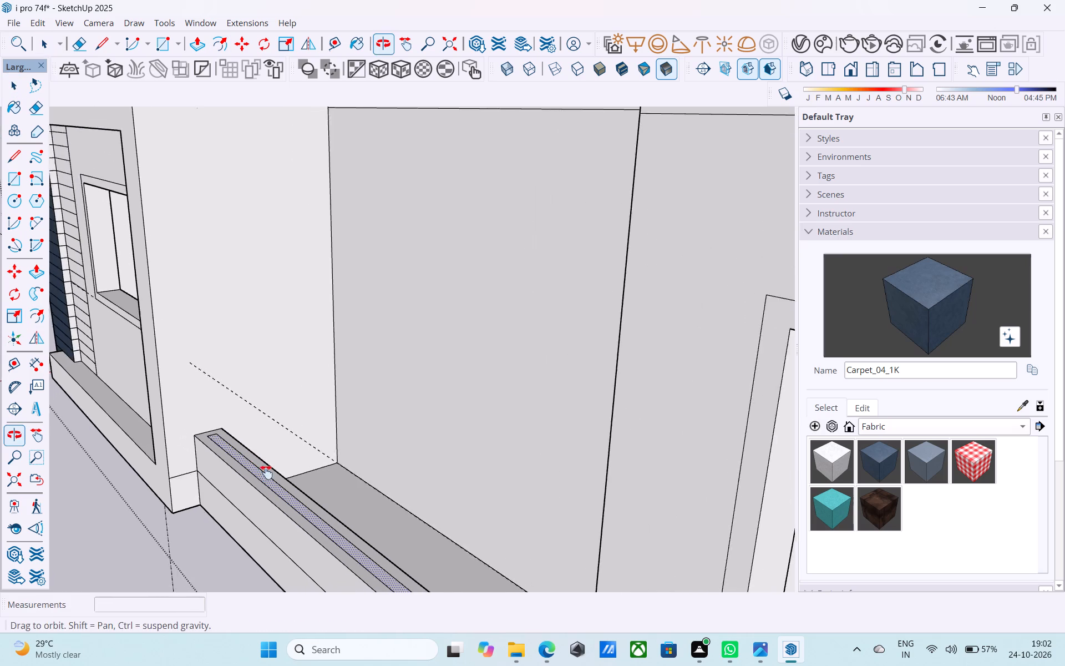
middle_click_drag(266, 472, 267, 473, "shift")
scroll(219, 465, "up", 4)
key("l")
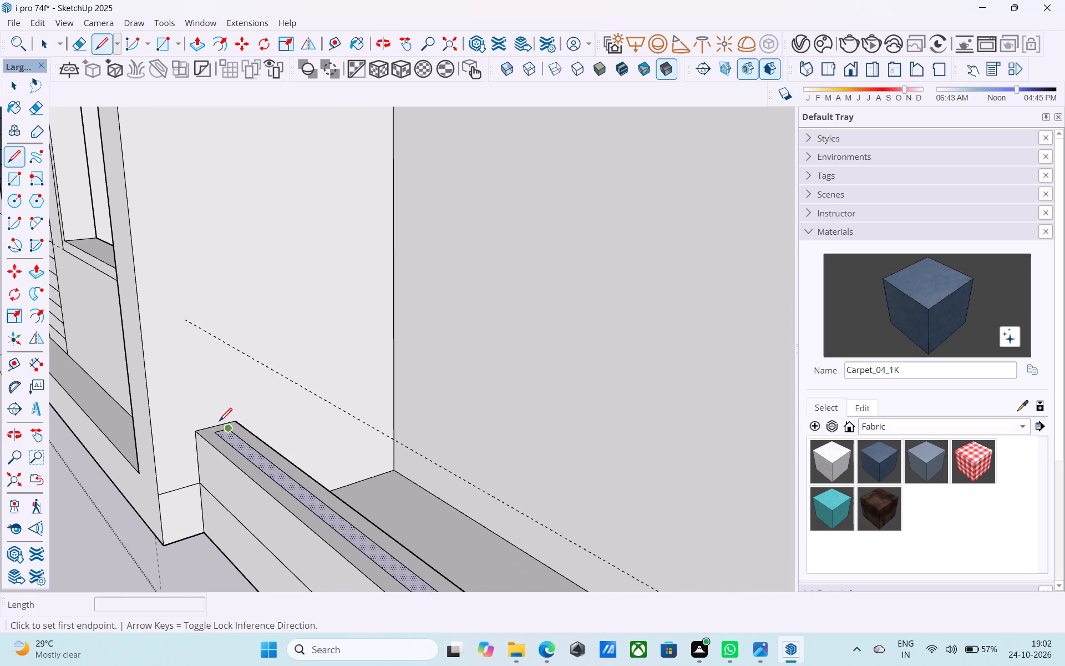
scroll(198, 414, "up", 5)
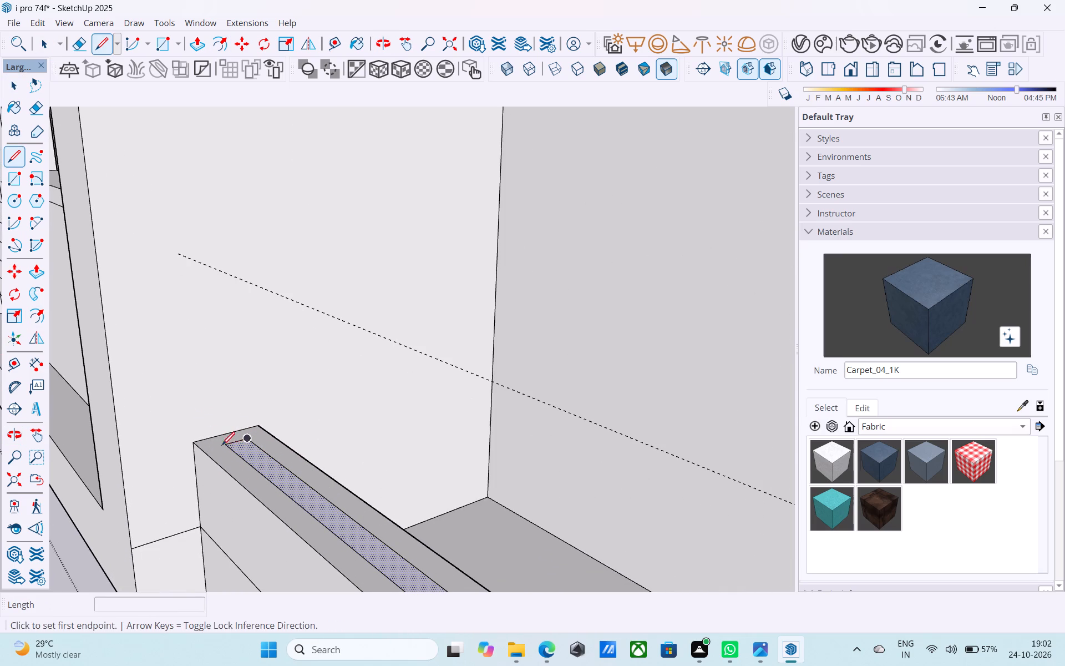
left_click(228, 450)
left_click(216, 433)
left_click(240, 441)
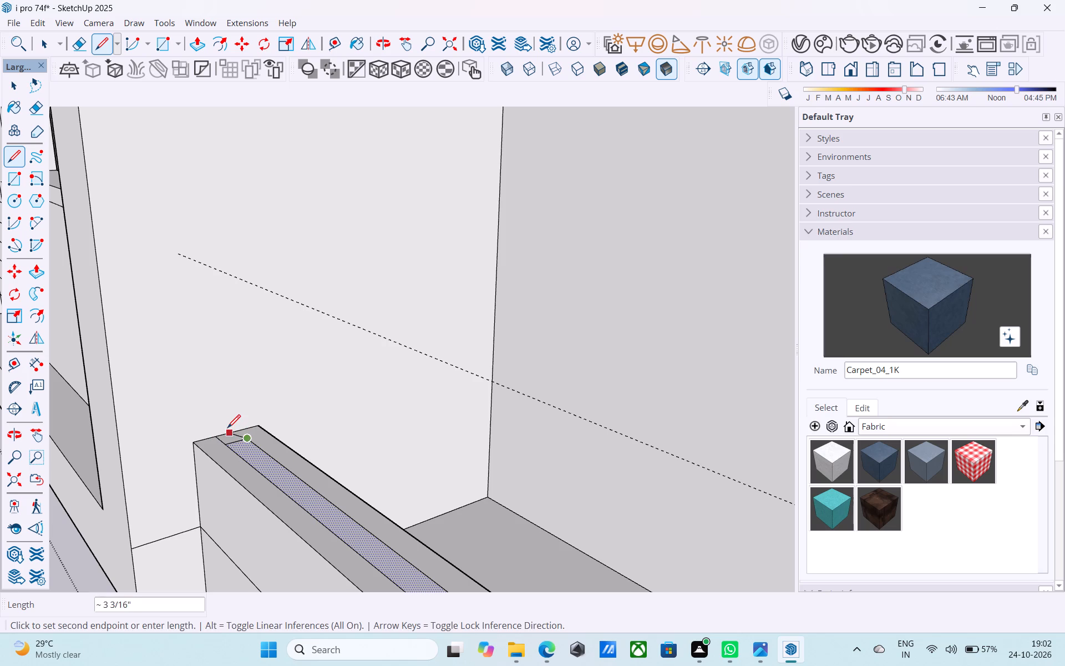
scroll(226, 430, "up", 2)
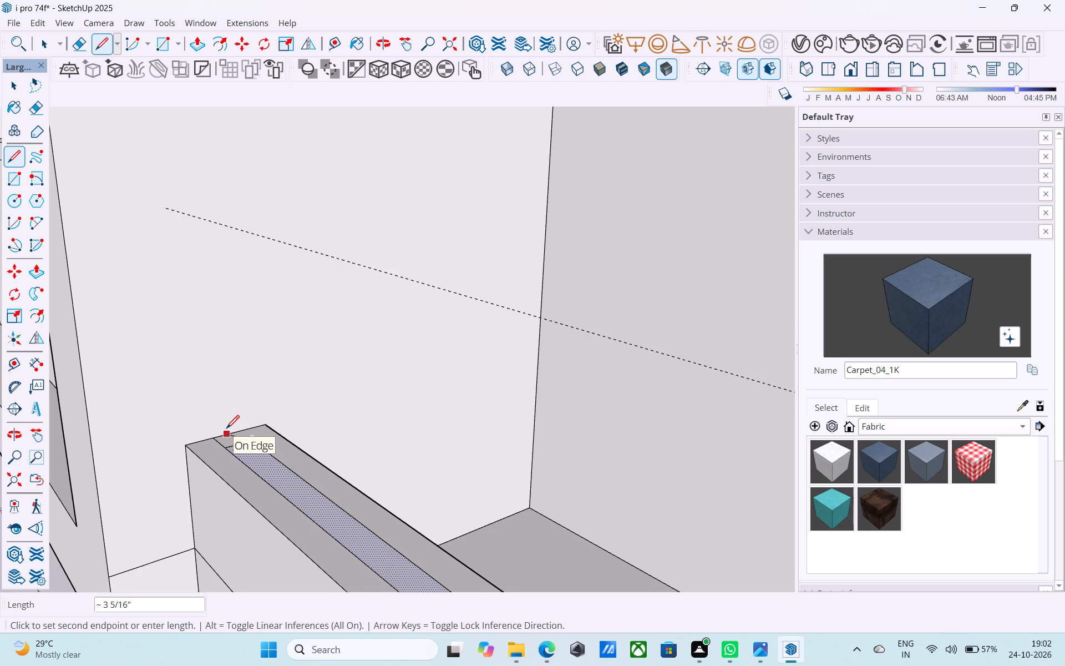
scroll(226, 430, "up", 1)
left_click(239, 436)
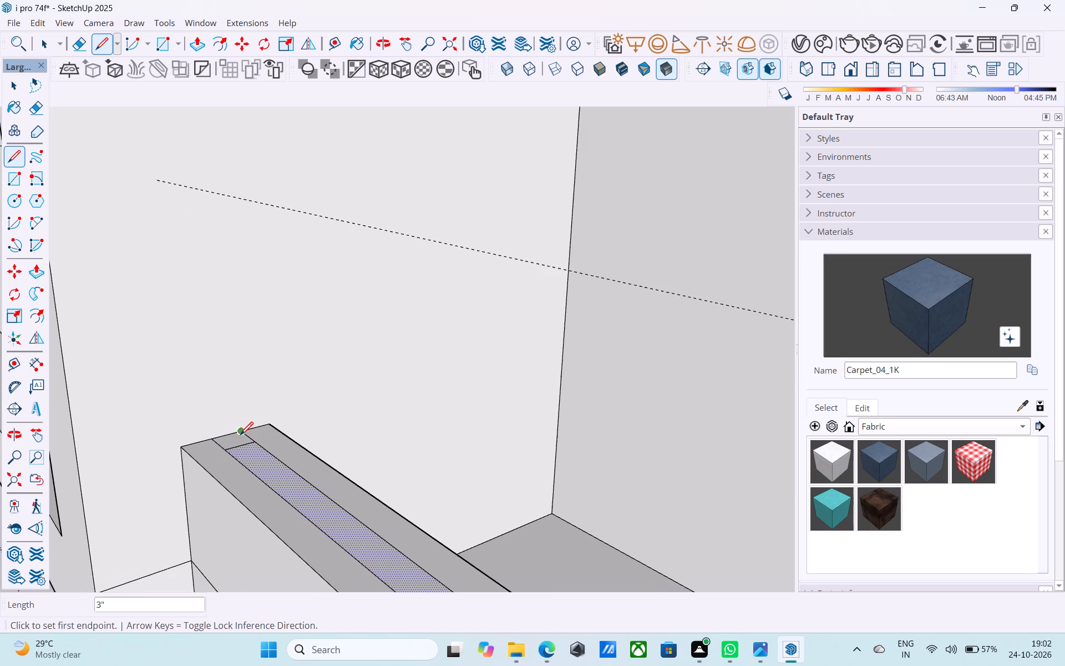
key("e")
left_click_drag(244, 454, 235, 442)
Extend the strip to the ledge's opposite end, beside the wide window's wall, with two 3" lines and erase its short closing edge.
middle_click_drag(251, 423, 264, 493)
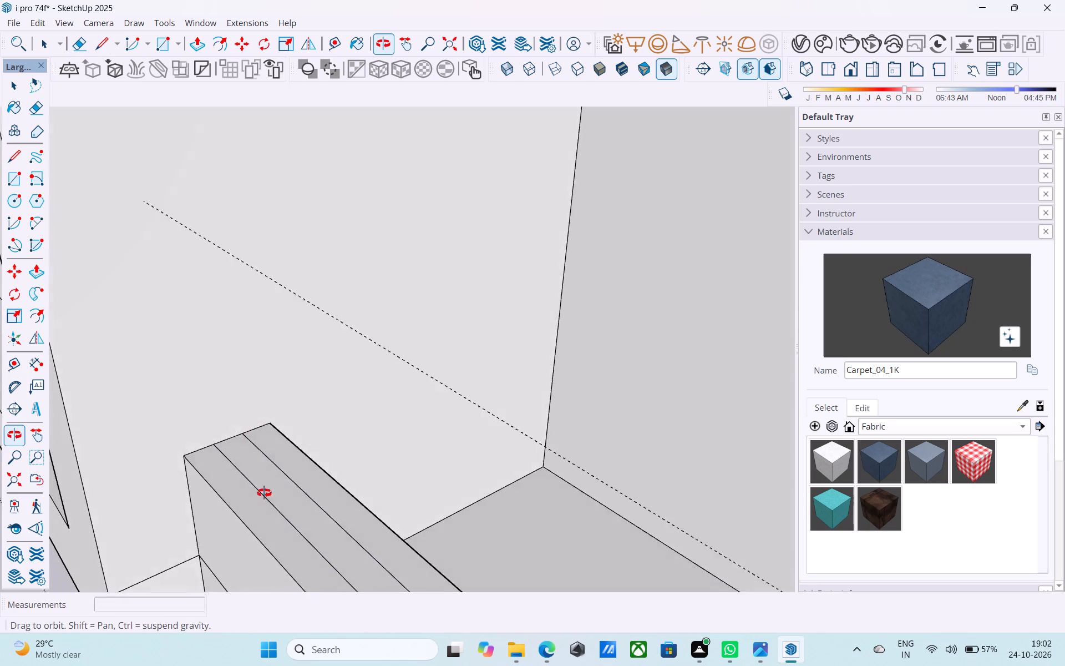
middle_click_drag(264, 493, 322, 434)
scroll(217, 410, "down", 12)
middle_click_drag(486, 494, 636, 396)
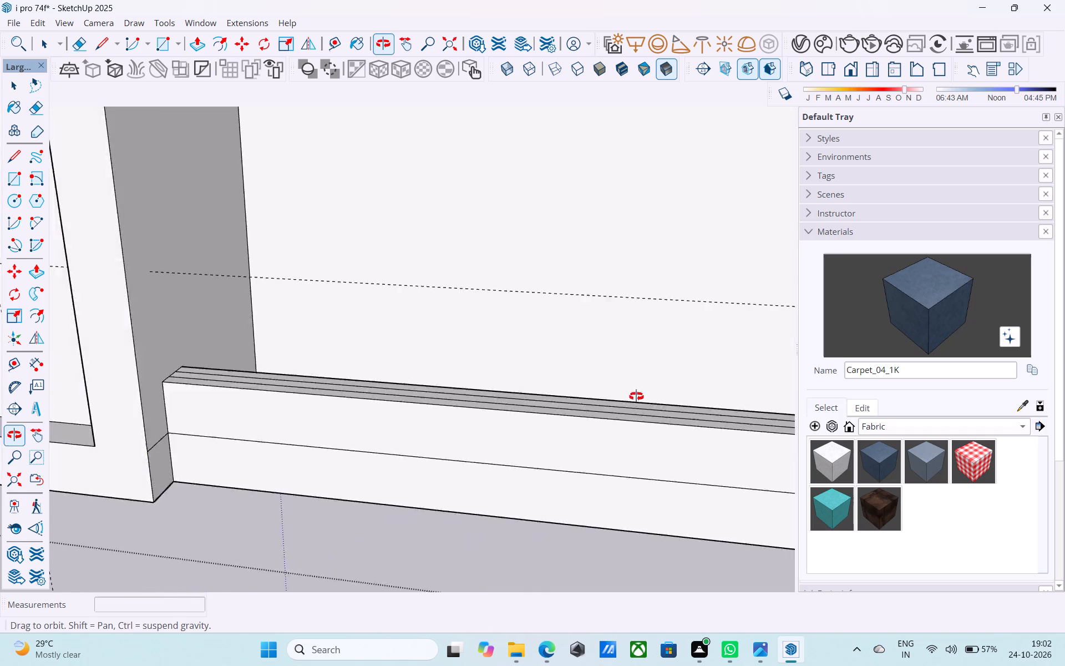
middle_click_drag(636, 396, 362, 537)
scroll(422, 452, "up", 9)
middle_click_drag(528, 448, 582, 488)
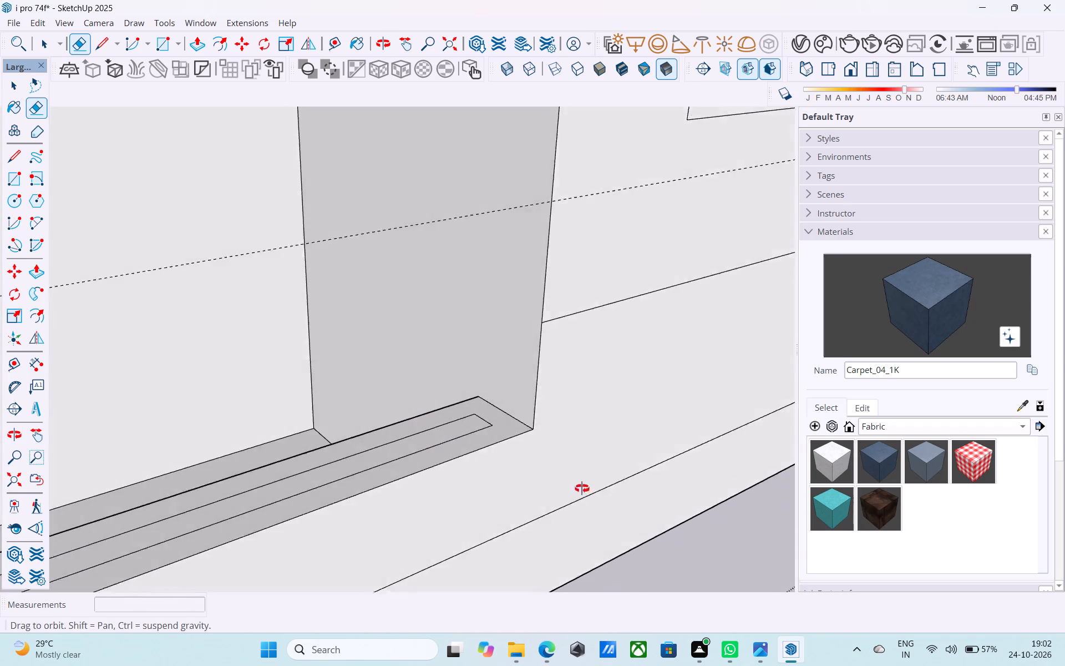
middle_click_drag(582, 488, 626, 500)
scroll(626, 500, "up", 1)
key("l")
scroll(479, 418, "up", 5)
left_click(478, 396)
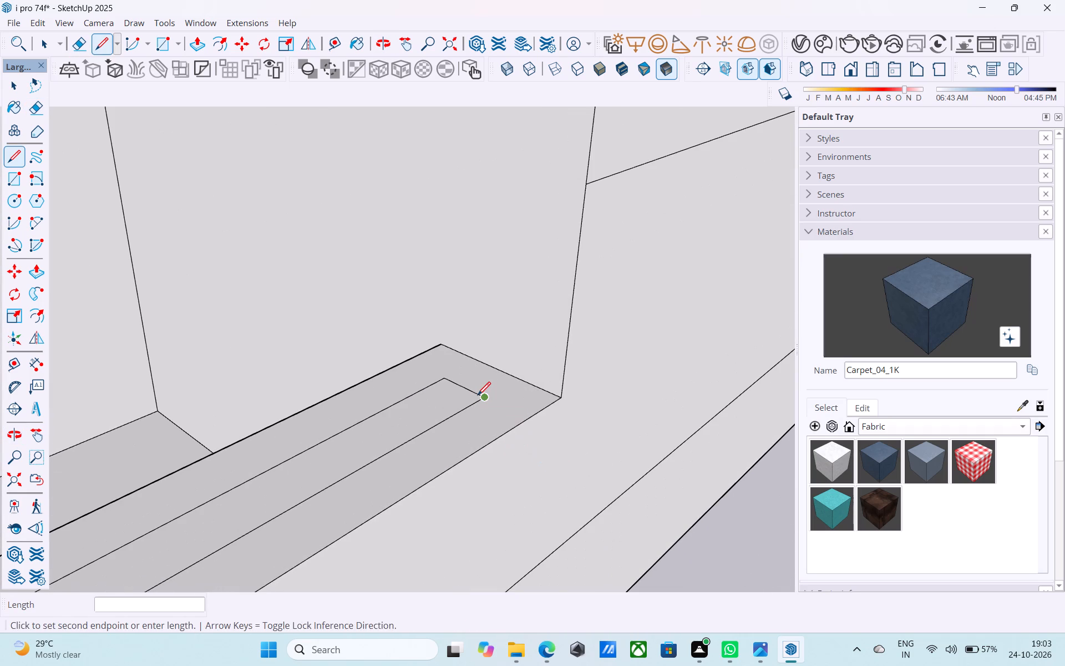
left_click(513, 381)
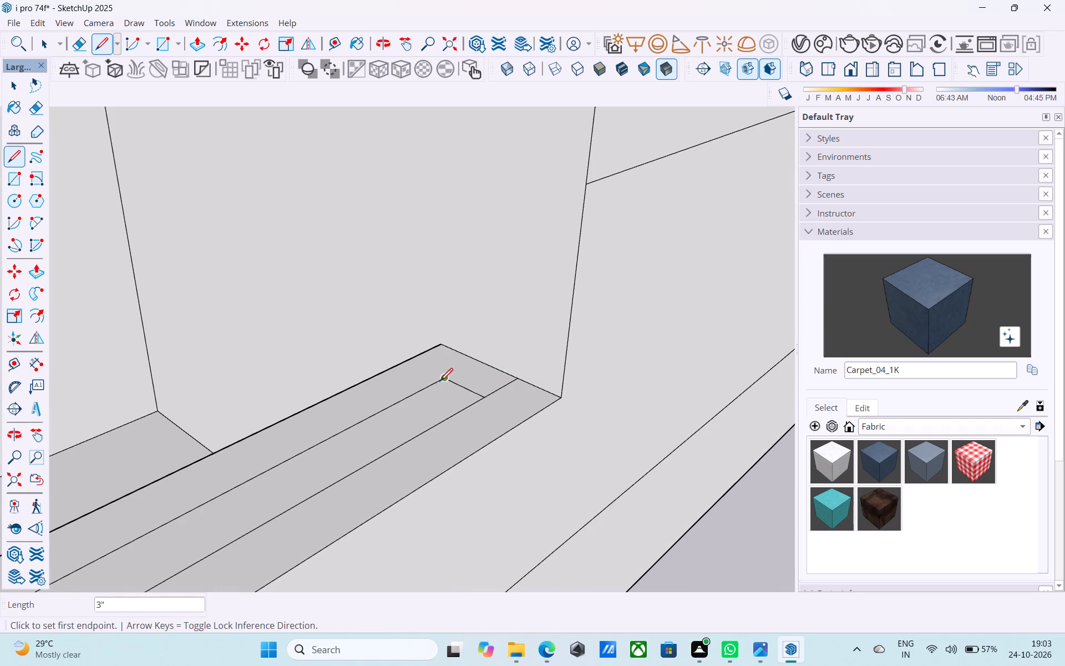
left_click(445, 379)
left_click(479, 360)
key("e")
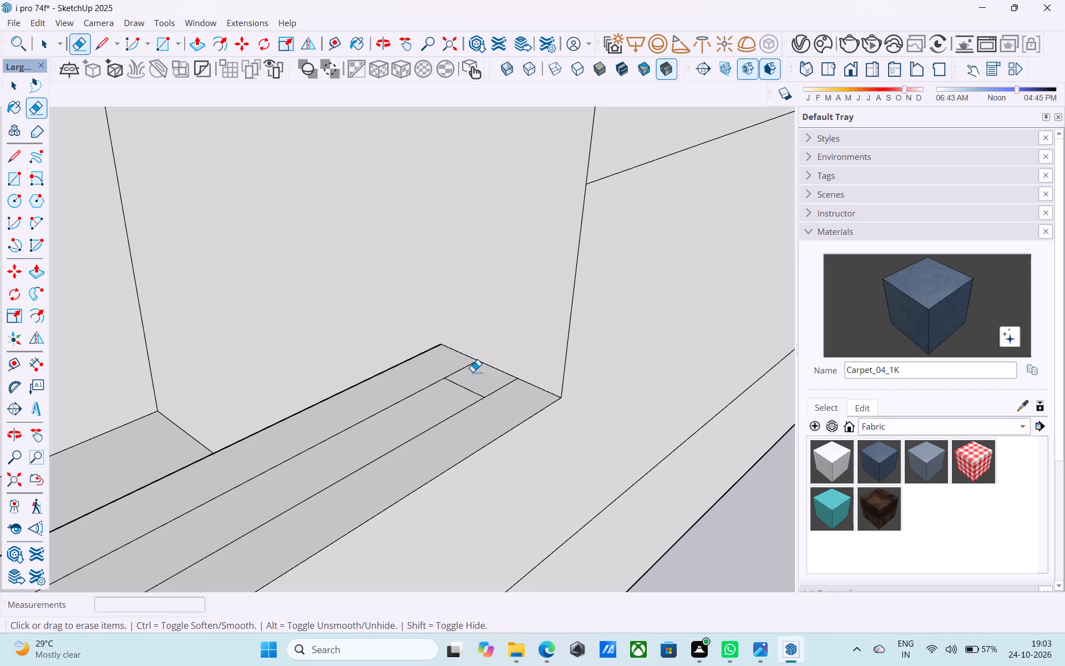
left_click_drag(468, 388, 457, 391)
Pull the centre strip of the ledge up by 2' to form a thin parapet panel.
key("space")
left_click(457, 391)
key("p")
left_click(457, 391)
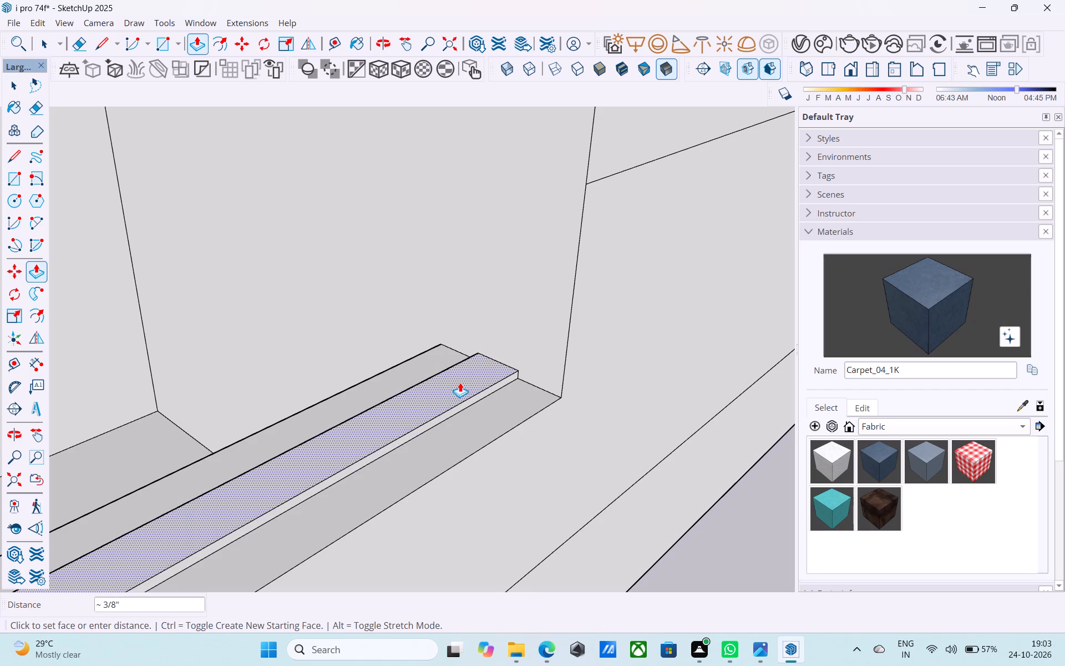
type("2'")
key("Return")
scroll(460, 381, "down", 9)
key("space")
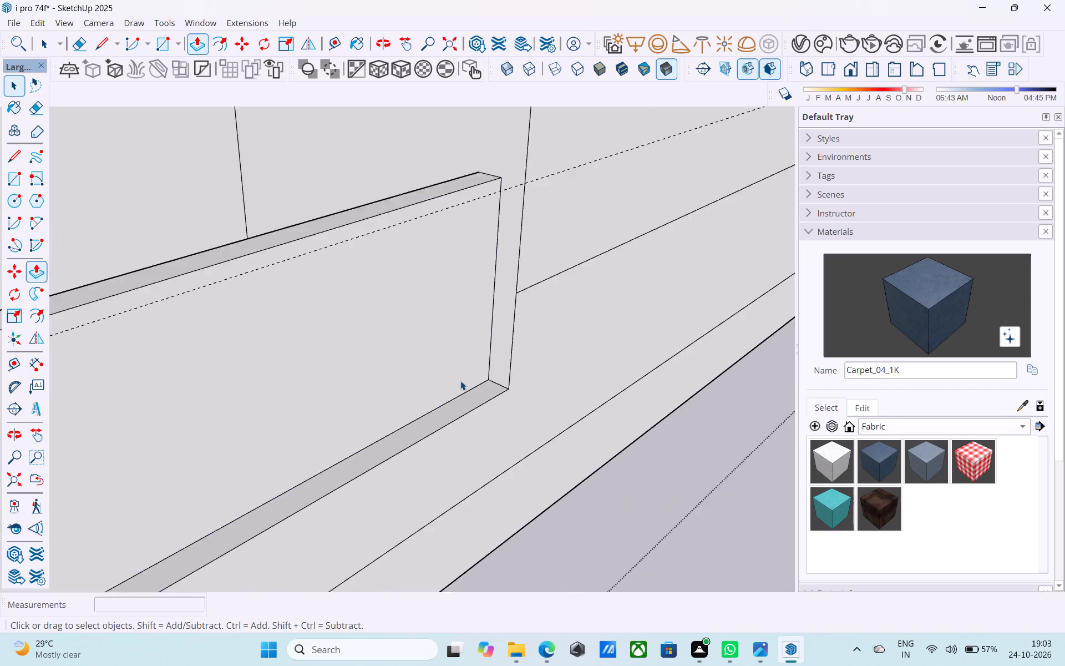
Save the model.
scroll(460, 381, "down", 7)
middle_click_drag(471, 410, 385, 372)
scroll(387, 371, "down", 11)
middle_click_drag(405, 368, 559, 384, "shift")
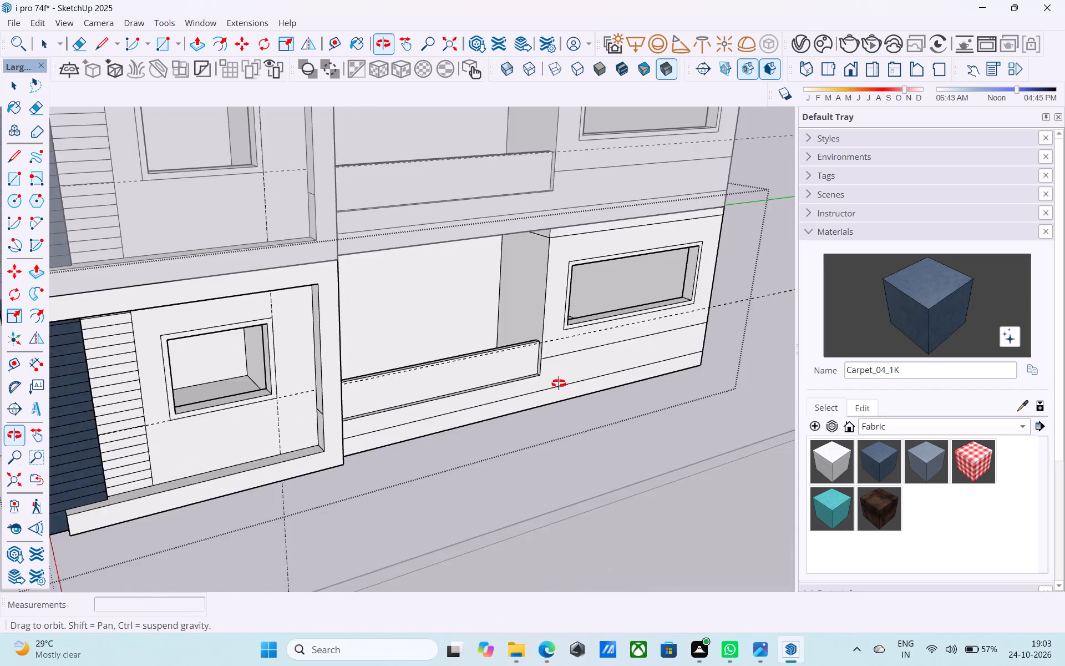
middle_click_drag(559, 384, 483, 415, "shift")
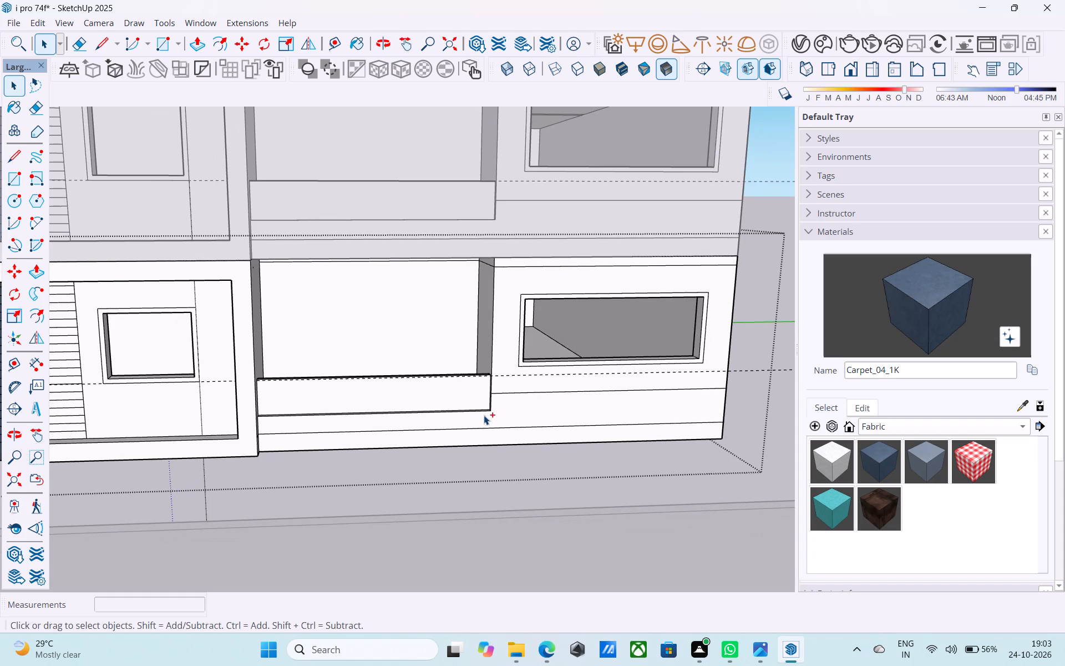
key("ctrl+s")
key("space")
Examine the full facade from the front with the parapet panel on every floor, and save the model again.
scroll(453, 376, "down", 2)
scroll(453, 376, "up", 1)
scroll(453, 376, "down", 2)
scroll(453, 376, "up", 1)
scroll(453, 376, "down", 7)
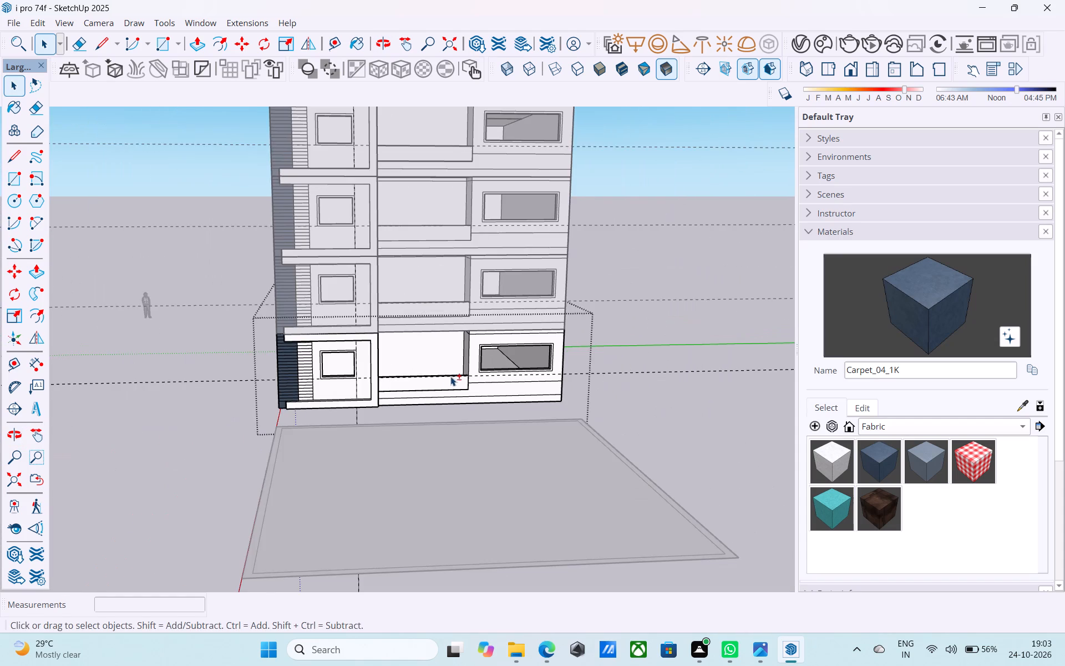
middle_click_drag(450, 376, 442, 491, "shift")
scroll(442, 492, "up", 1)
key("ctrl+s")
key("space")
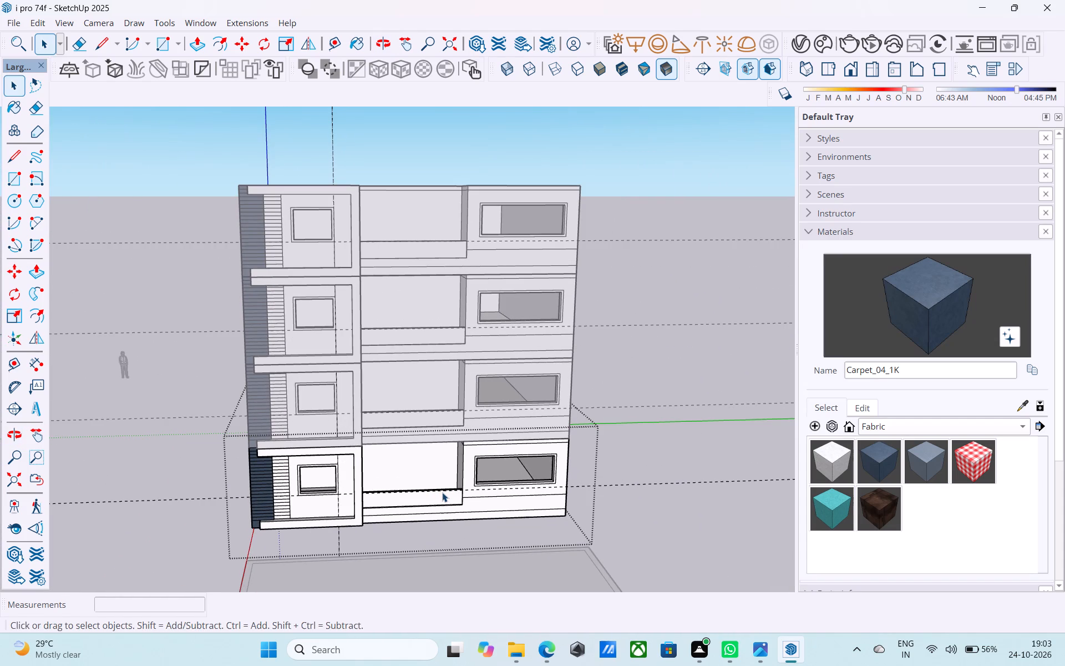
Pull the border face around the wide window outward by 2" to form a projecting frame.
scroll(518, 454, "up", 8)
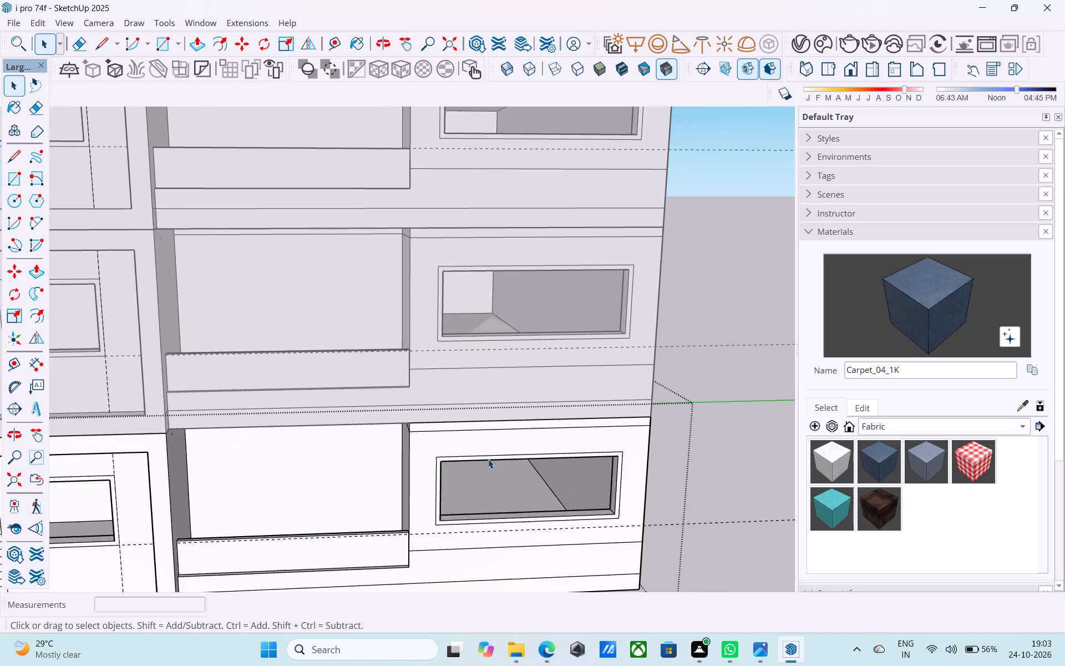
scroll(488, 459, "up", 13)
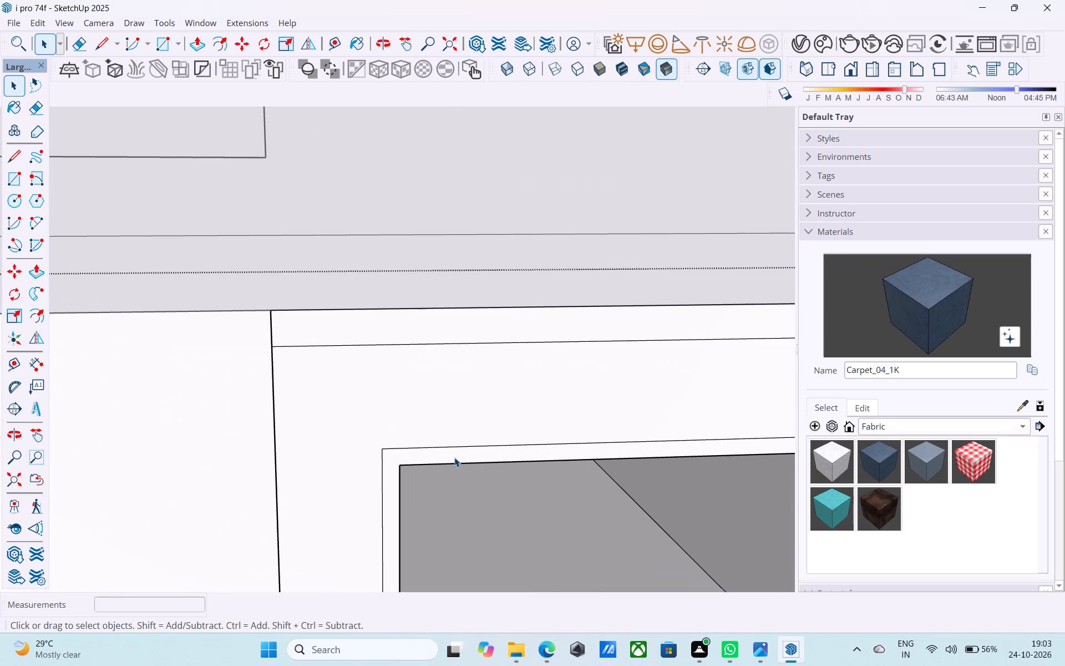
left_click(454, 457)
key("p")
left_click(454, 457)
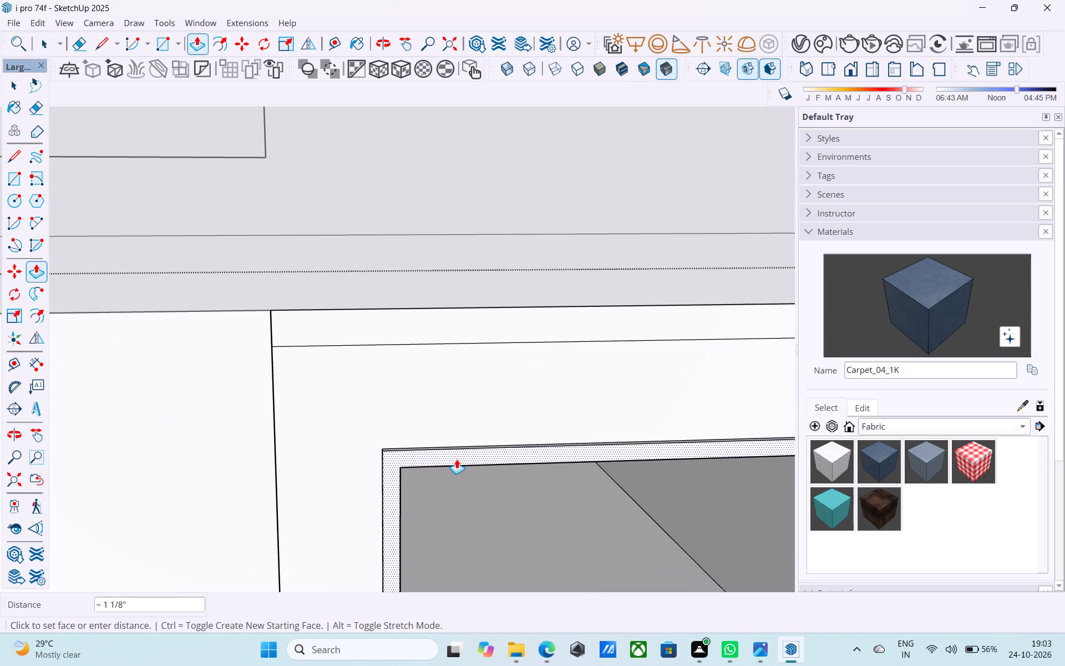
type("2\"")
key("Return")
key("space")
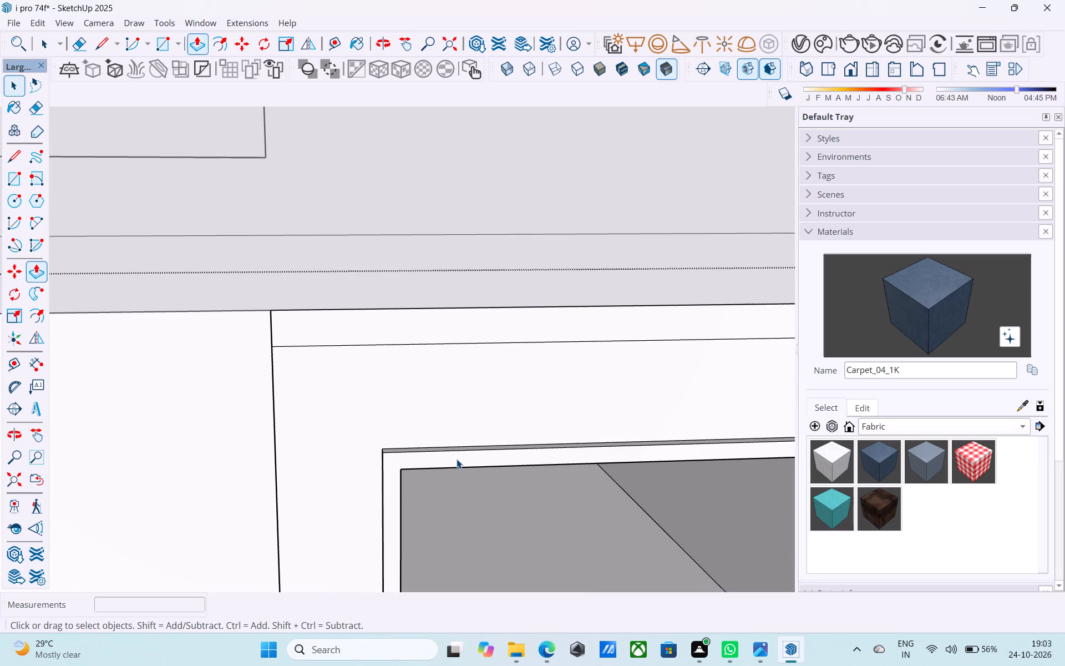
Copy the parapet panel's top front edge 2' down to its base and divide the distance into 8 equal bands.
scroll(459, 451, "down", 6)
scroll(475, 397, "down", 9)
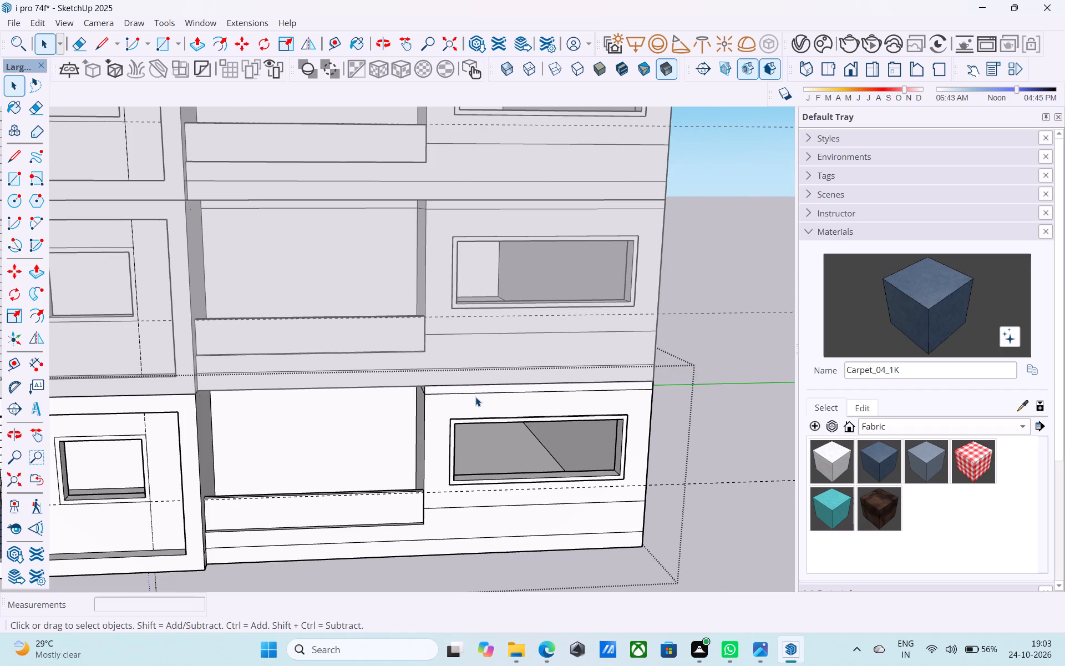
scroll(475, 397, "down", 10)
middle_click_drag(473, 400, 448, 413)
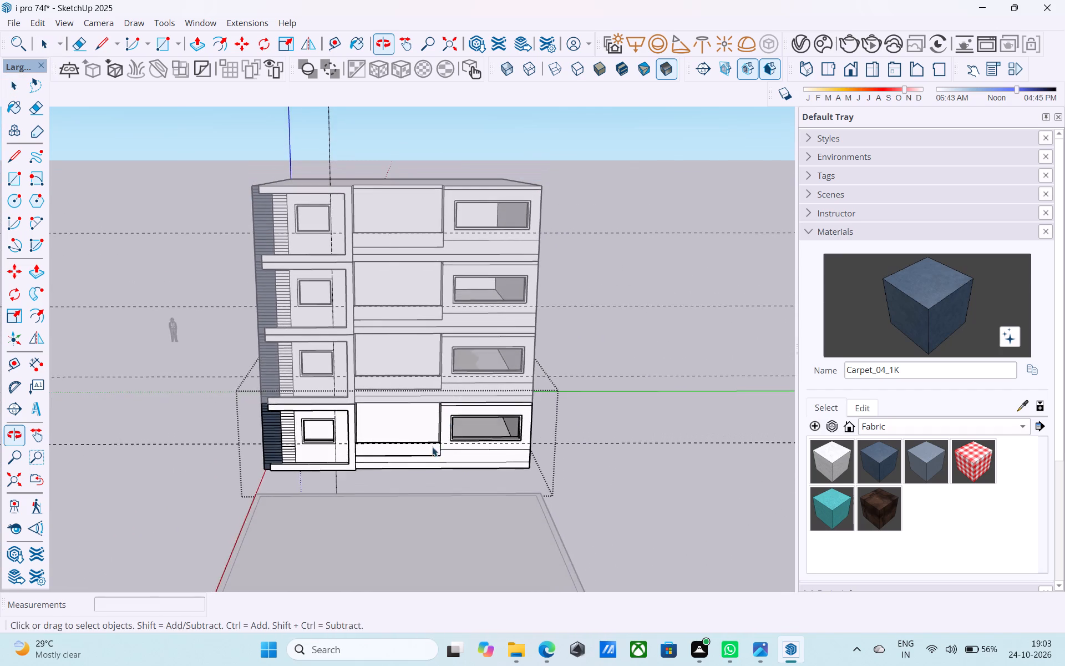
scroll(414, 454, "up", 19)
middle_click_drag(439, 440, 504, 456)
scroll(504, 456, "up", 1)
scroll(504, 456, "down", 3)
middle_click_drag(504, 456, 601, 457, "shift")
middle_click_drag(601, 457, 587, 457)
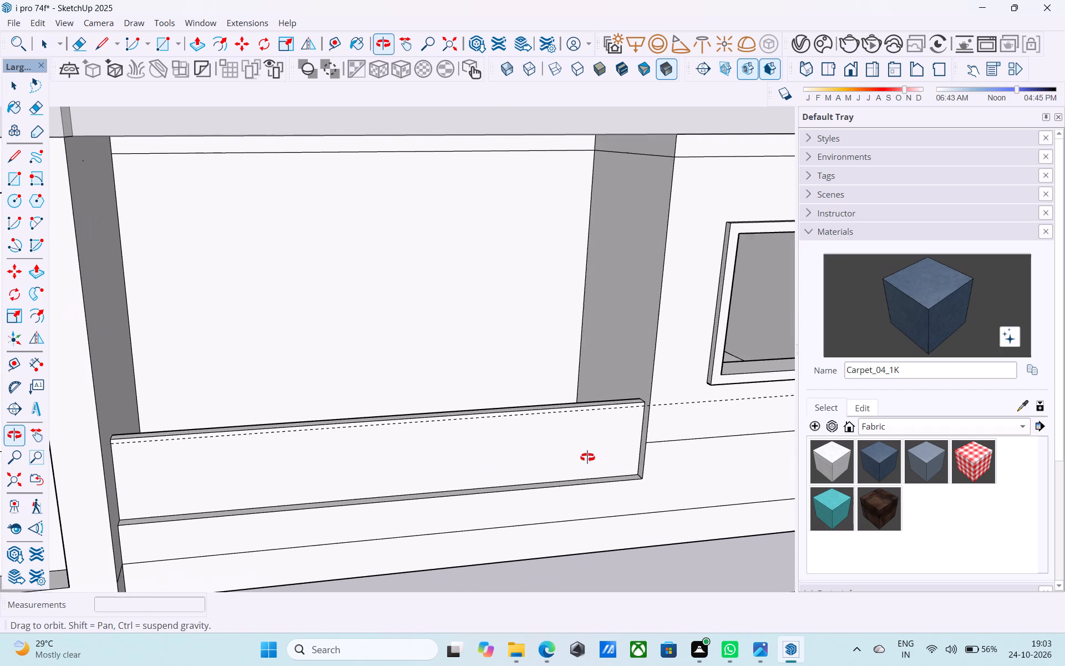
middle_click_drag(587, 457, 576, 457)
middle_click_drag(518, 462, 322, 487)
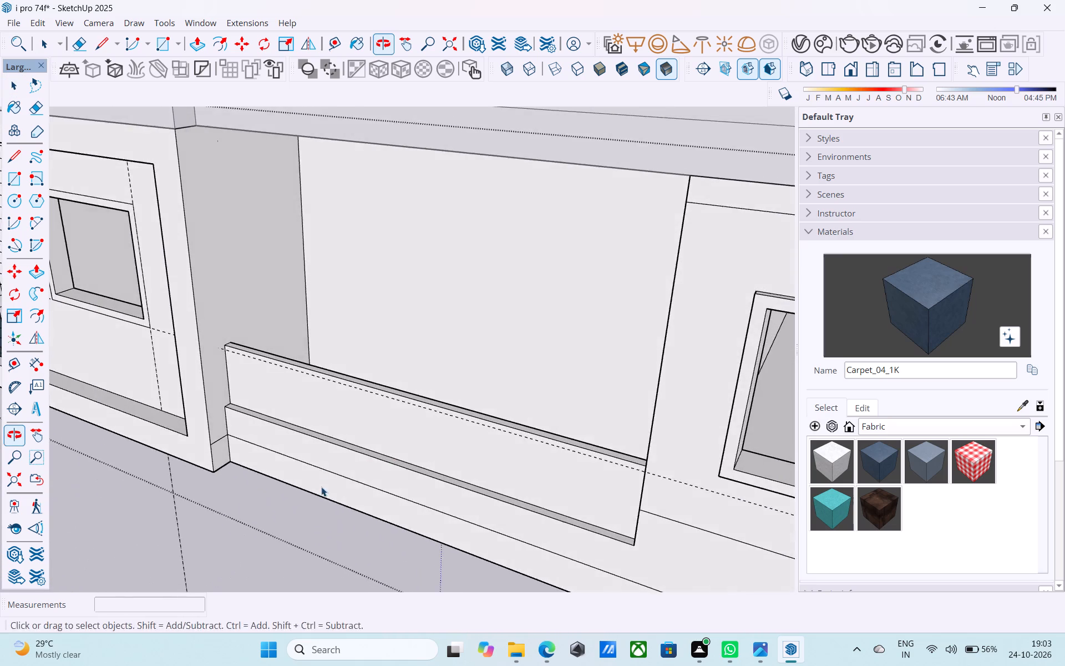
middle_click_drag(321, 447, 243, 440)
left_click(310, 390)
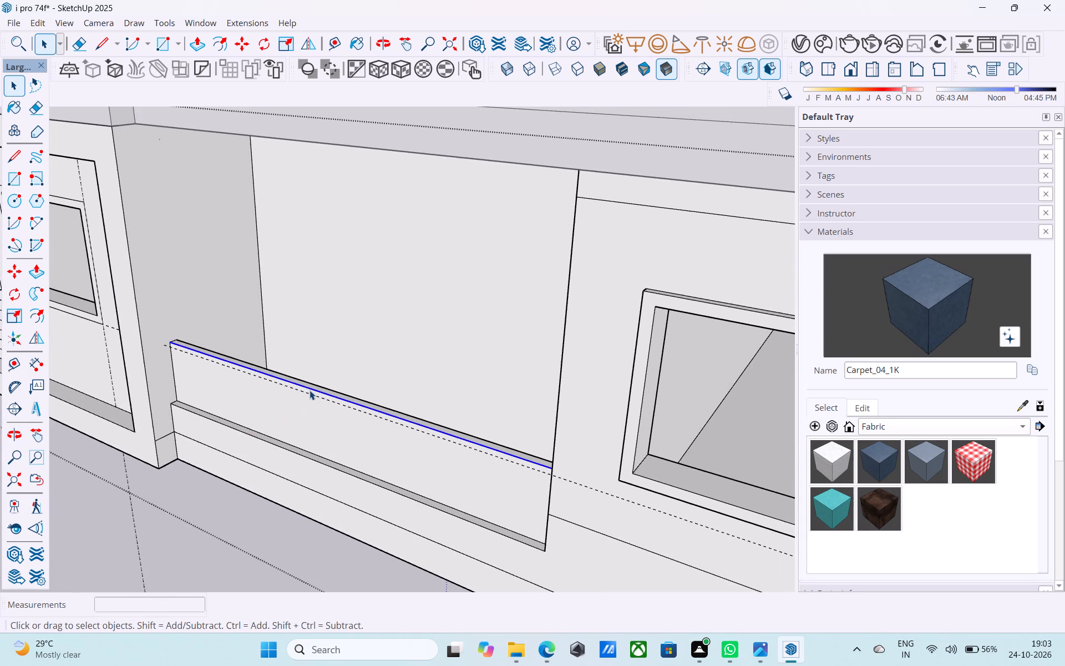
key("m")
left_click(310, 390)
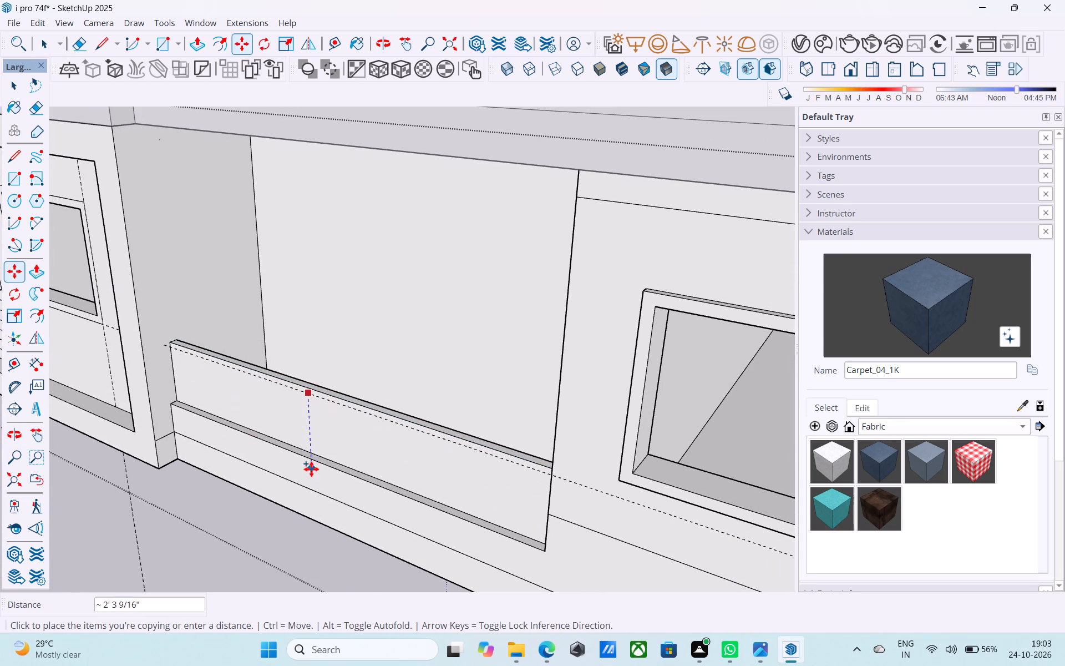
left_click(313, 455)
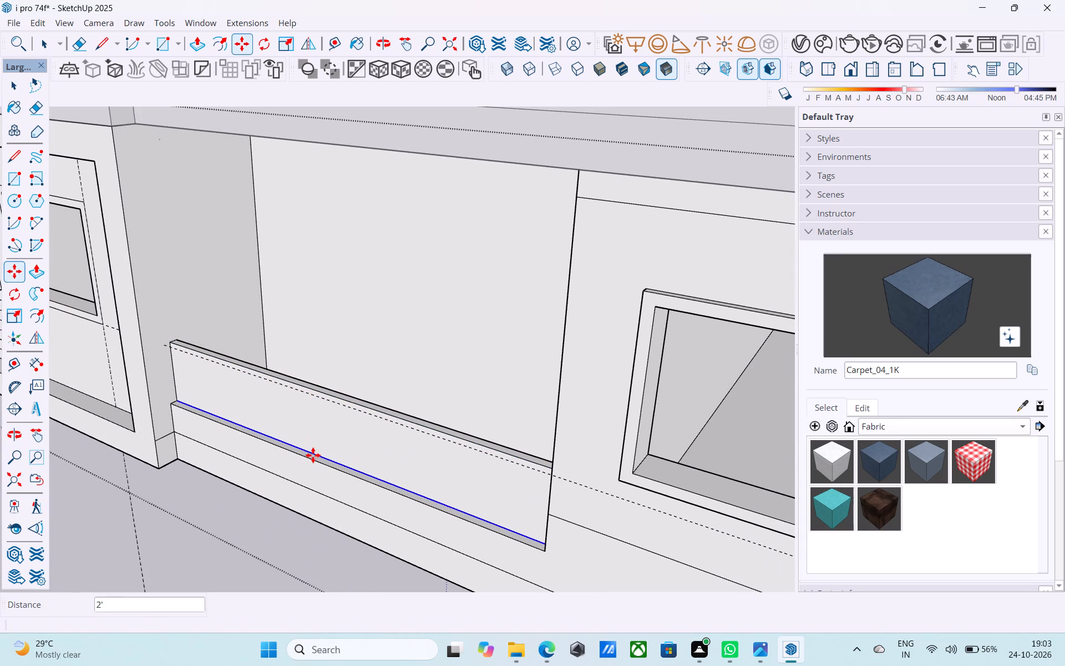
key("slash")
key("4")
key("BackSpace")
key("8")
key("Return")
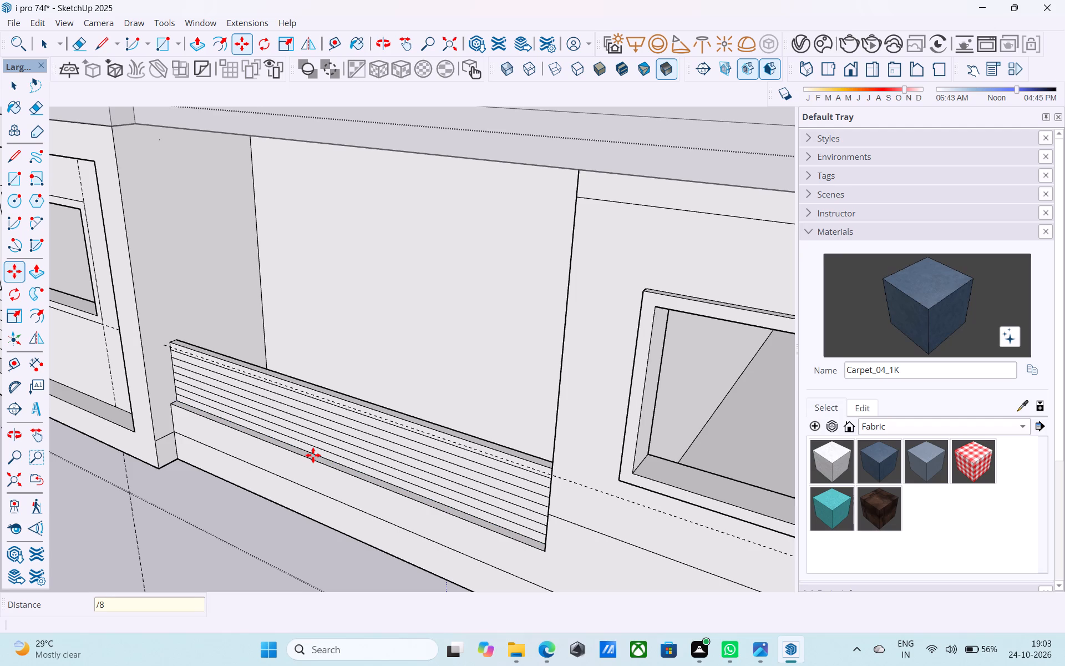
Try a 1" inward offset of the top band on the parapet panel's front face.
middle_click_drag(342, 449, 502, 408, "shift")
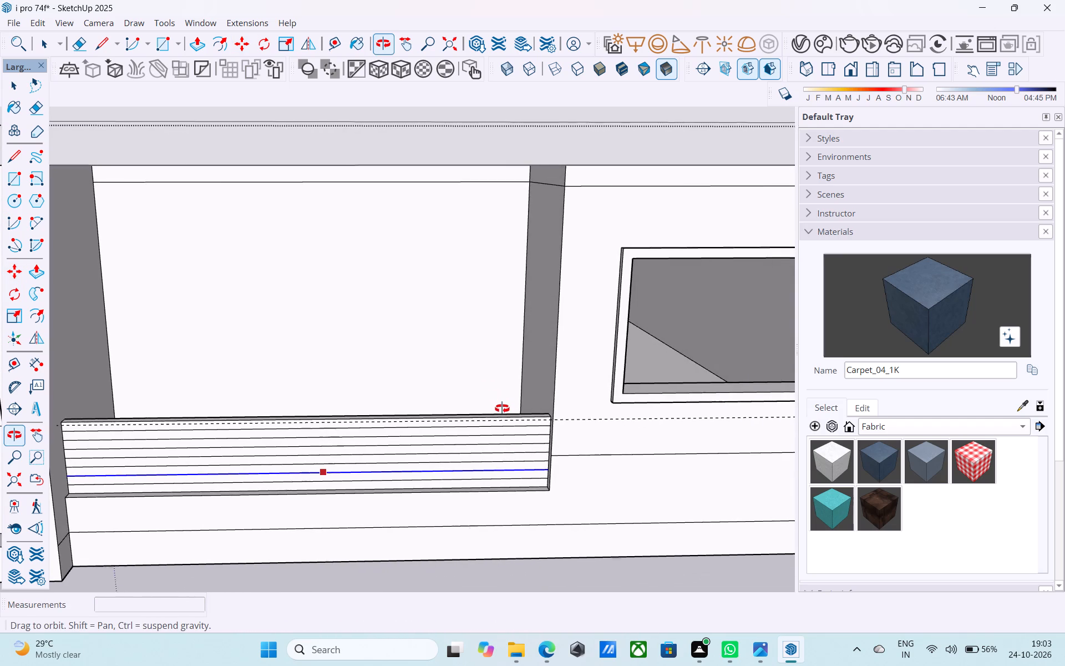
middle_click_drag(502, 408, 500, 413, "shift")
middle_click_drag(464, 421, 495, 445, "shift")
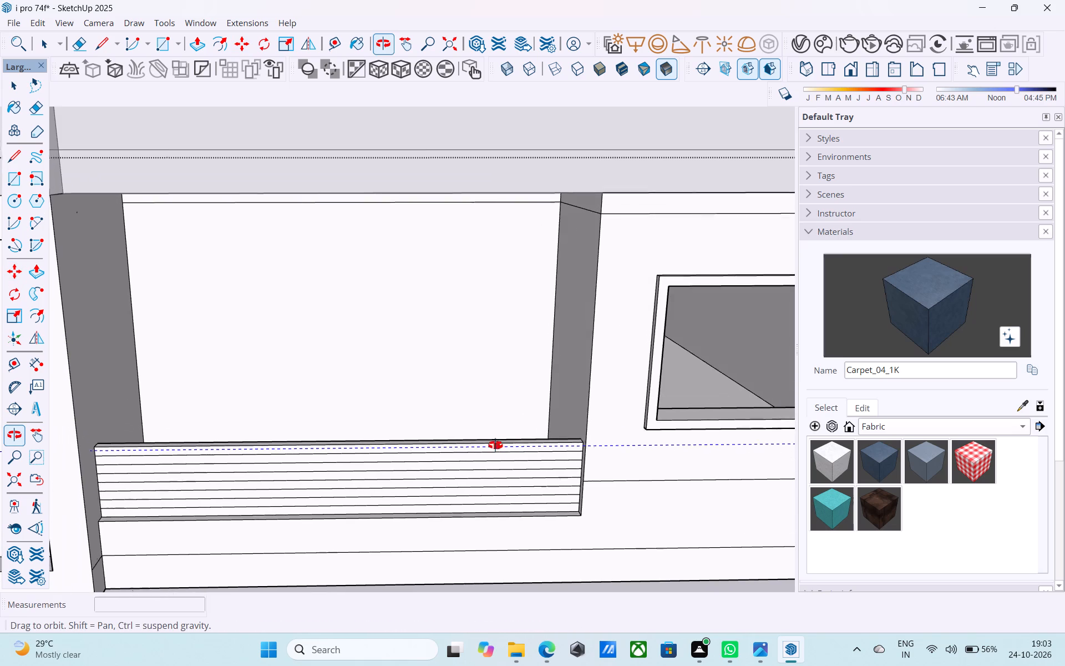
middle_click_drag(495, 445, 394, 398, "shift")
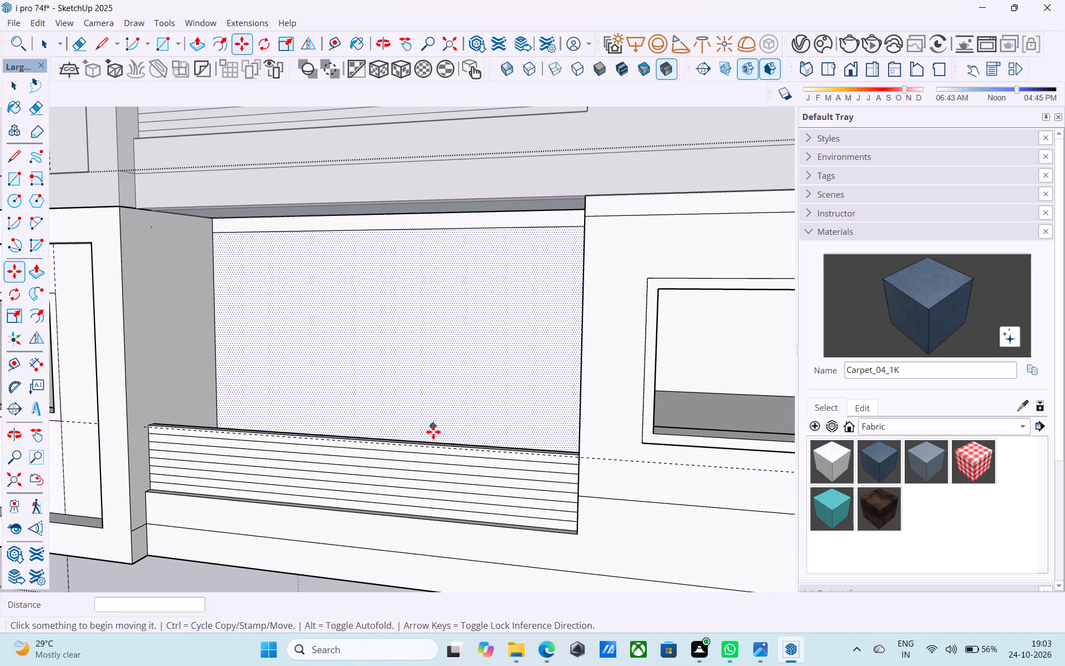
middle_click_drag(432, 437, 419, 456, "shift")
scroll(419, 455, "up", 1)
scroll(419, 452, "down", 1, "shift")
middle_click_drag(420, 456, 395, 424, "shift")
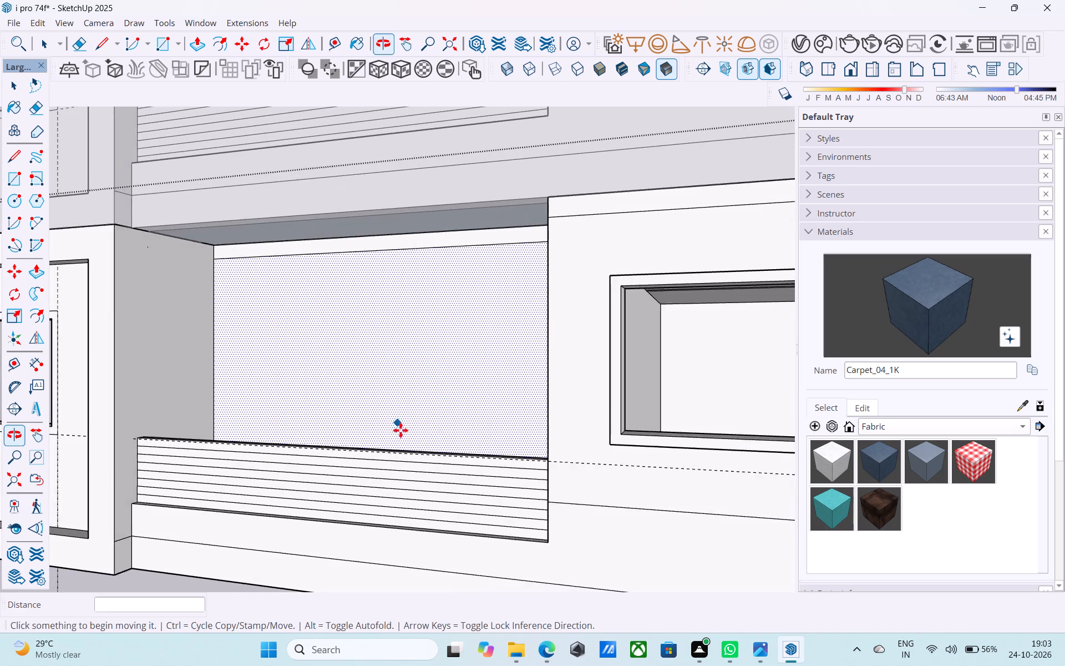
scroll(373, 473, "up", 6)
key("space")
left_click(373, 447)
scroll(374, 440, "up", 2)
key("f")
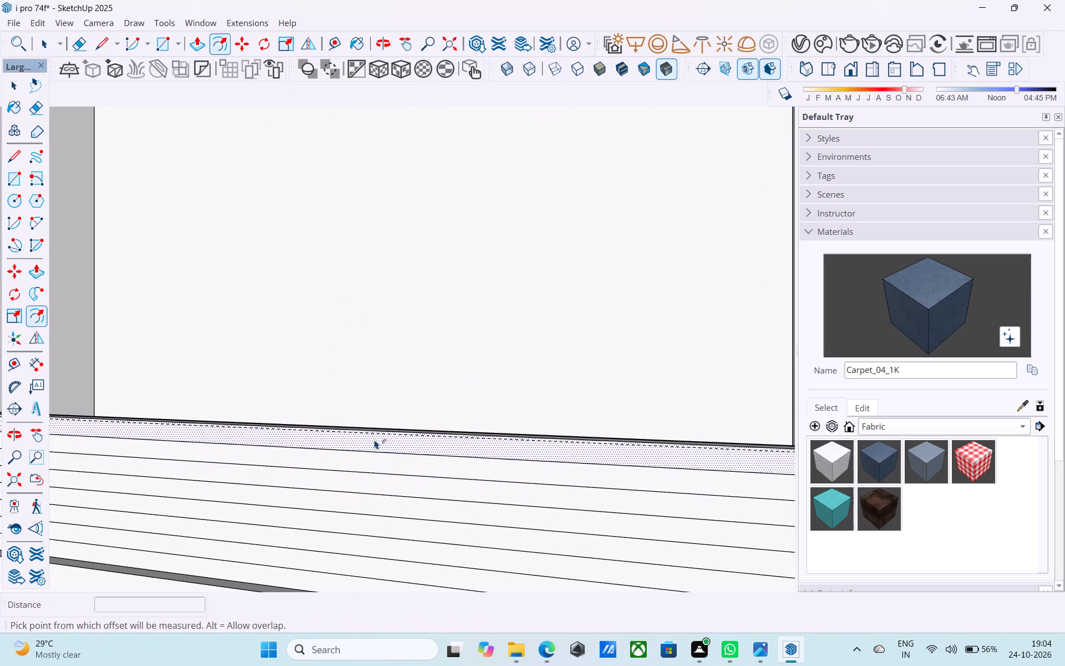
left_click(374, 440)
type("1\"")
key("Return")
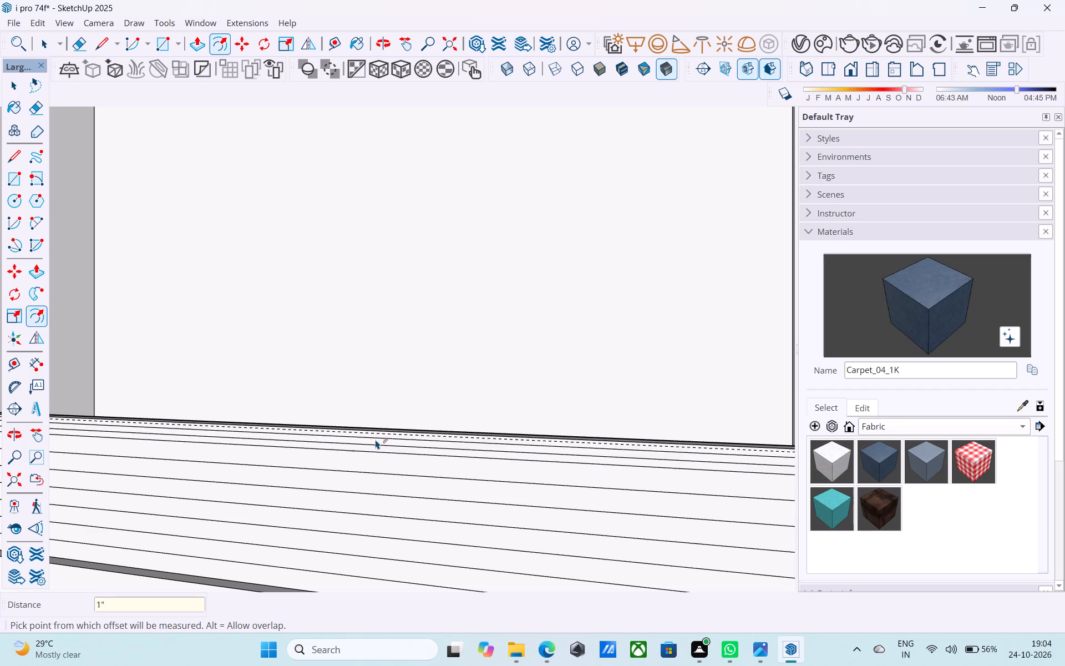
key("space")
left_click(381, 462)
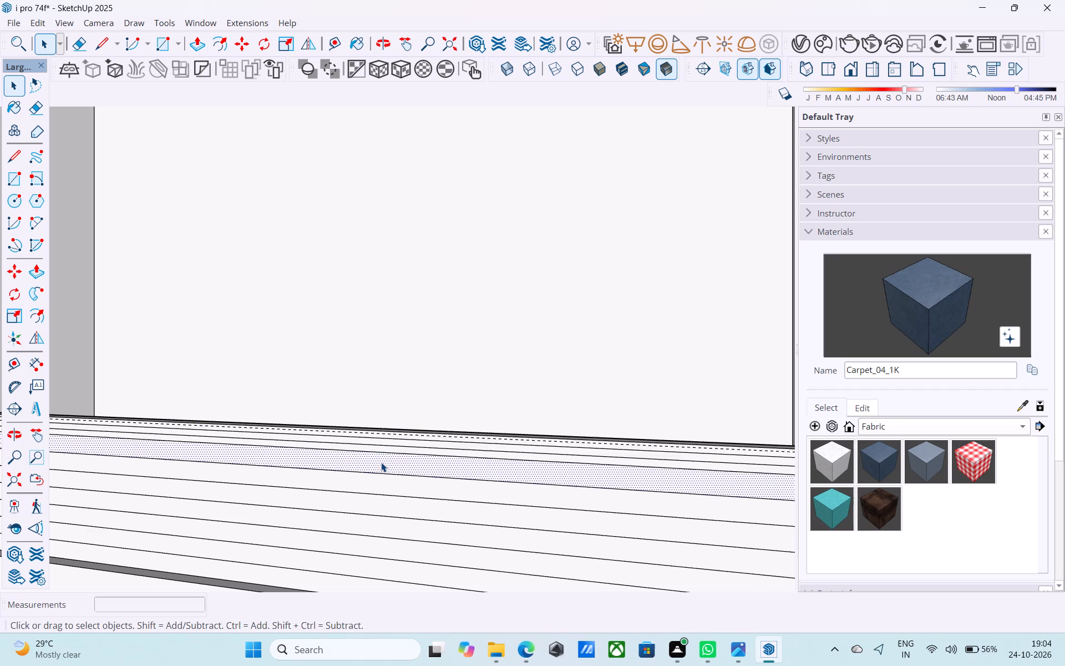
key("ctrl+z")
Examine the banded parapet panel from both of its ends.
scroll(382, 461, "down", 9)
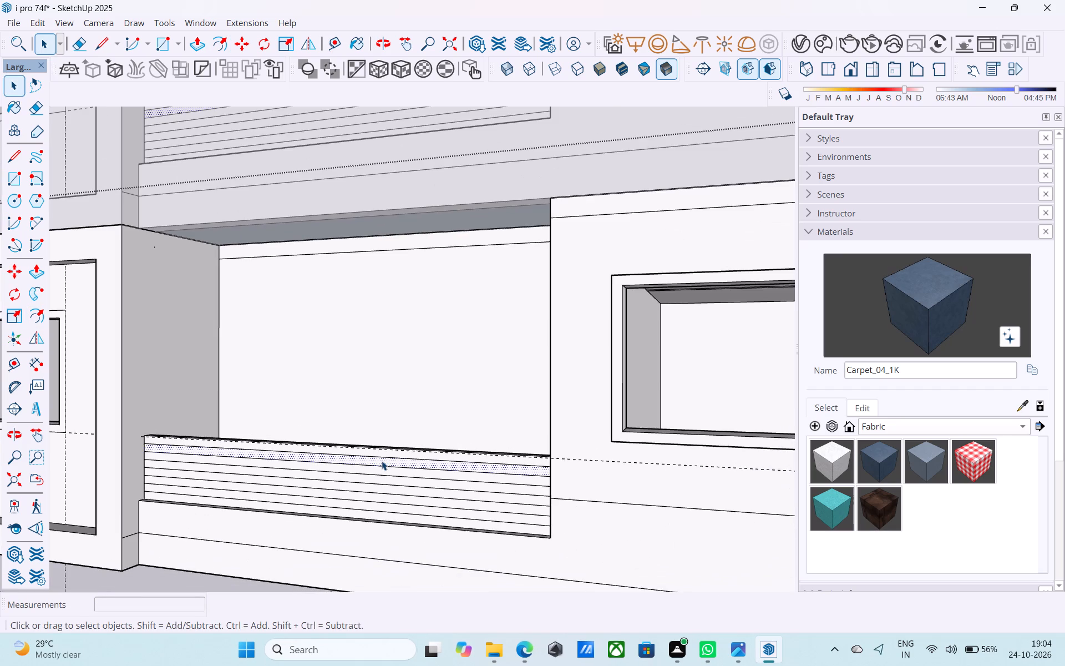
middle_click_drag(382, 461, 564, 512, "shift")
scroll(290, 440, "up", 3)
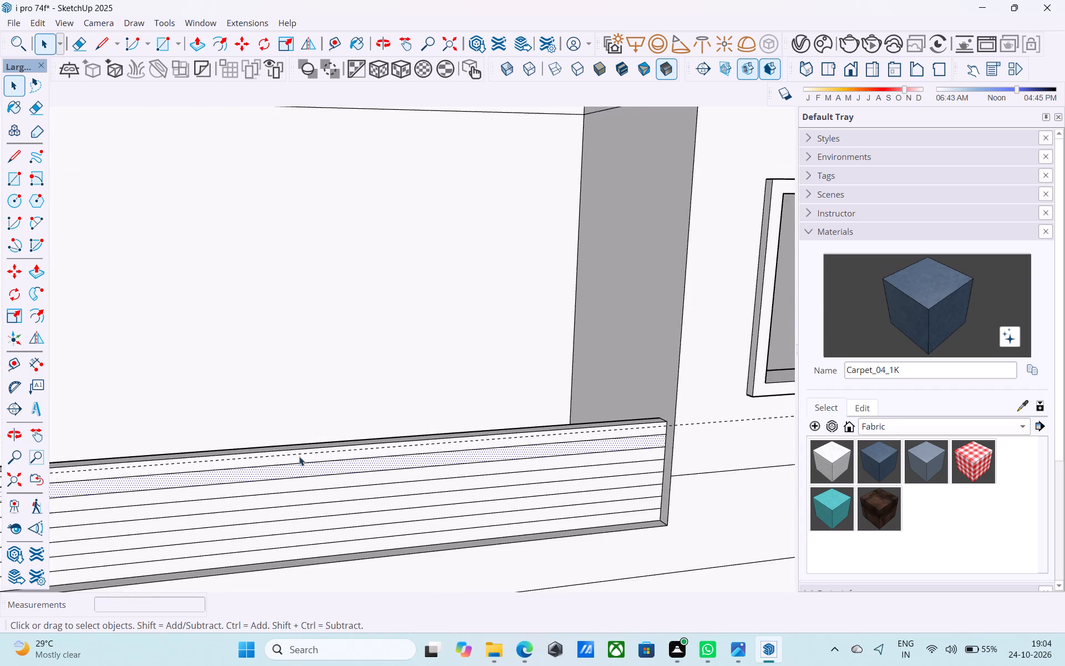
scroll(299, 456, "up", 2)
middle_click_drag(311, 469, 155, 435, "shift")
middle_click_drag(305, 501, 250, 472, "shift")
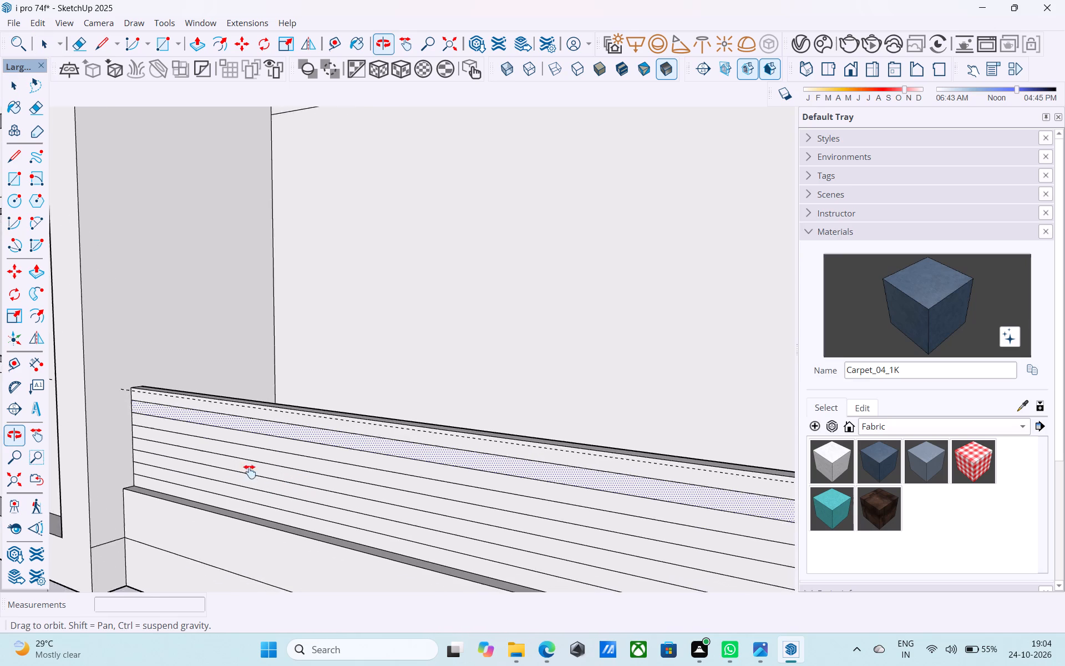
middle_click_drag(250, 472, 273, 456, "shift")
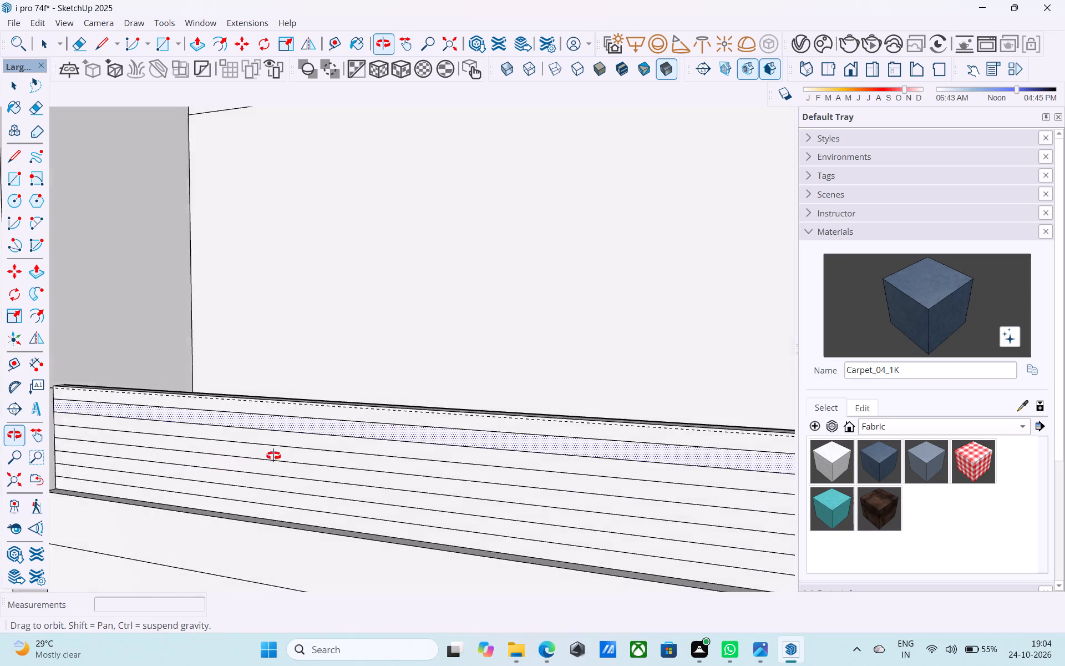
middle_click_drag(273, 456, 541, 456, "shift")
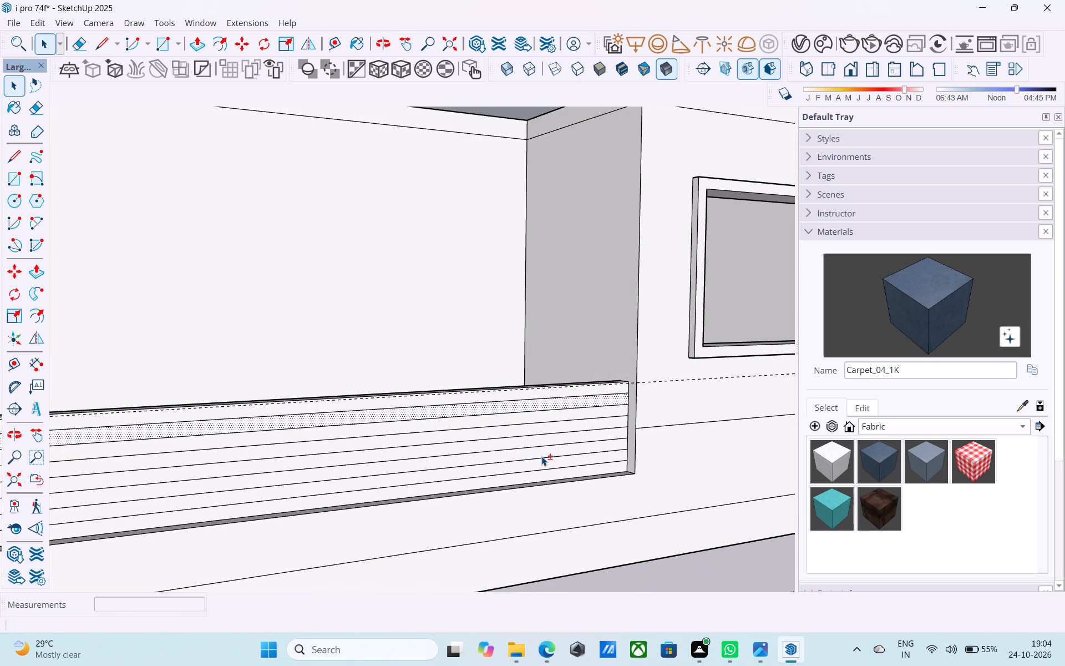
scroll(543, 457, "down", 4)
middle_click_drag(543, 457, 324, 468, "shift")
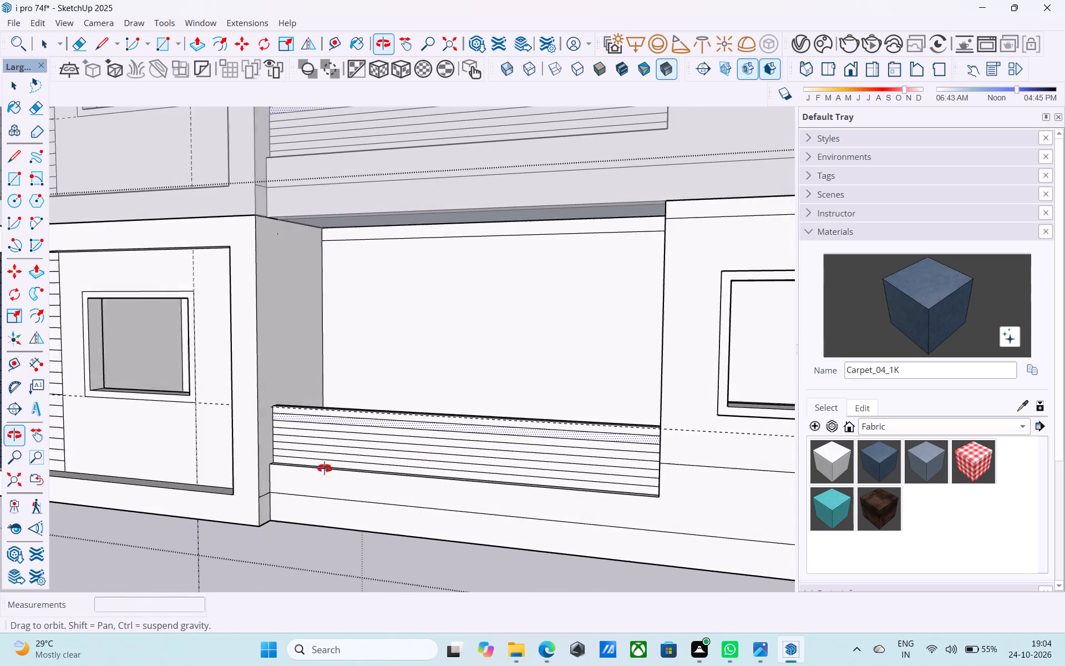
middle_click_drag(324, 468, 316, 468, "shift")
middle_click_drag(521, 466, 488, 479, "shift")
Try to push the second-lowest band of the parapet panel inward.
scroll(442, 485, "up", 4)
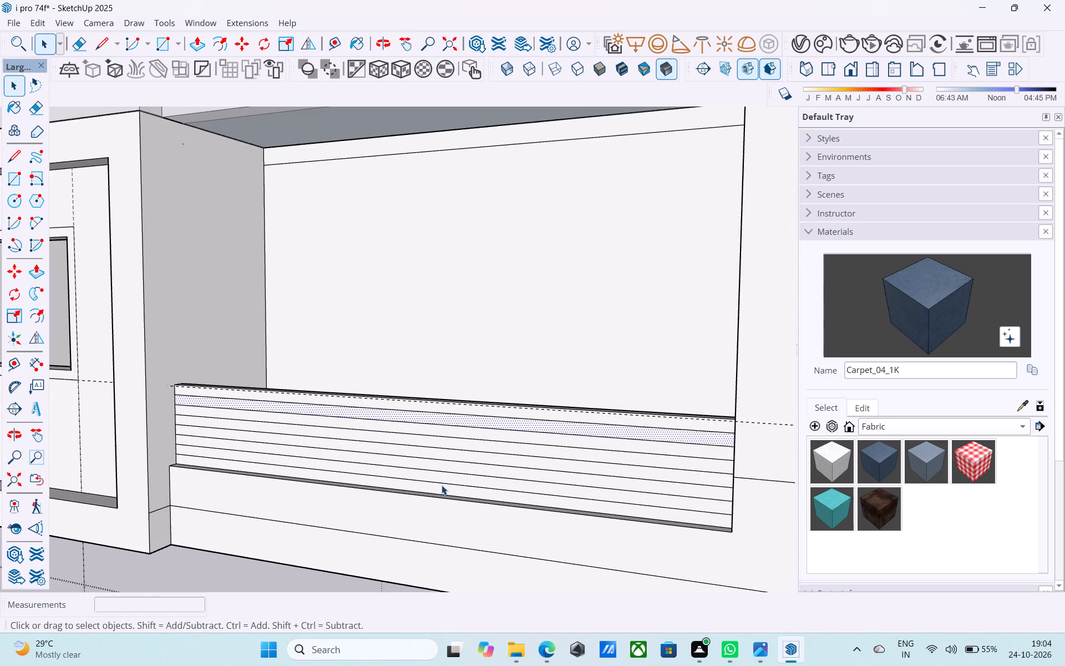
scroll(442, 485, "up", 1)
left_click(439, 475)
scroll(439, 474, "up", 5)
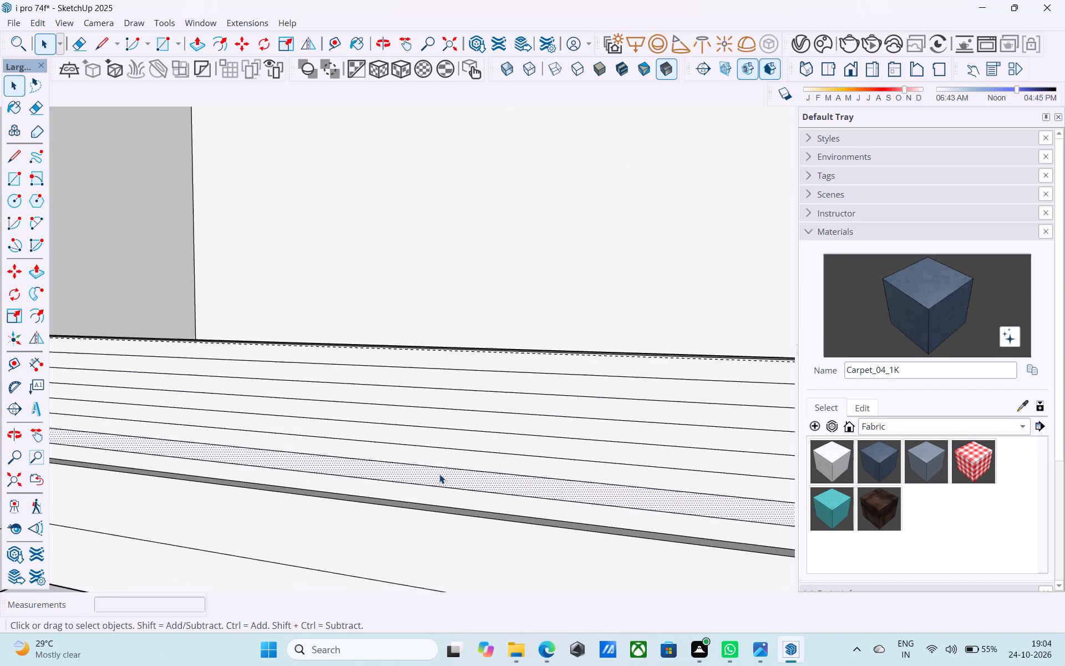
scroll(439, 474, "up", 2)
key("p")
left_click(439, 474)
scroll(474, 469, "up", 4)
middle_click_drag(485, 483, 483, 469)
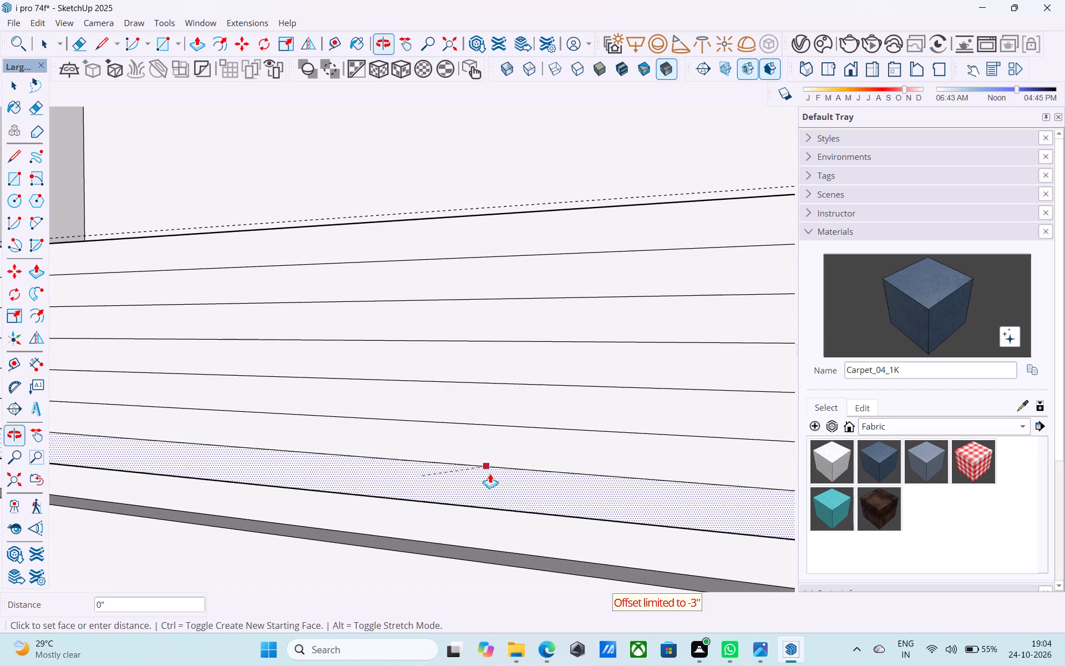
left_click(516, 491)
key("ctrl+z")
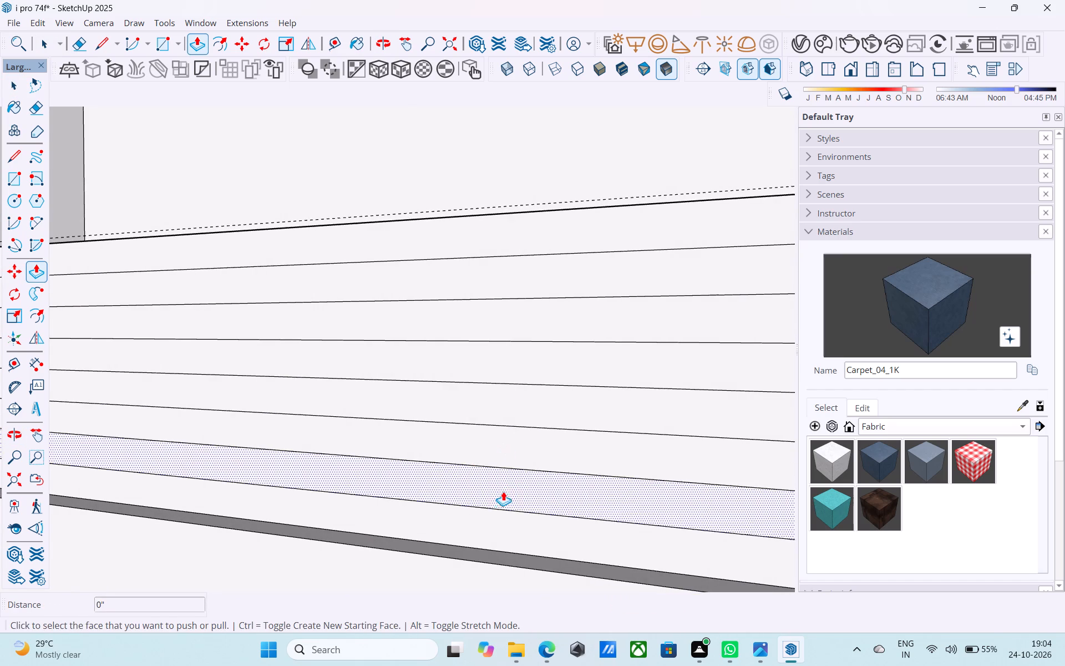
Push the second-lowest band of the parapet panel in by 3" and delete its remaining face to open a gap through the panel.
left_click(489, 492)
scroll(572, 485, "up", 5)
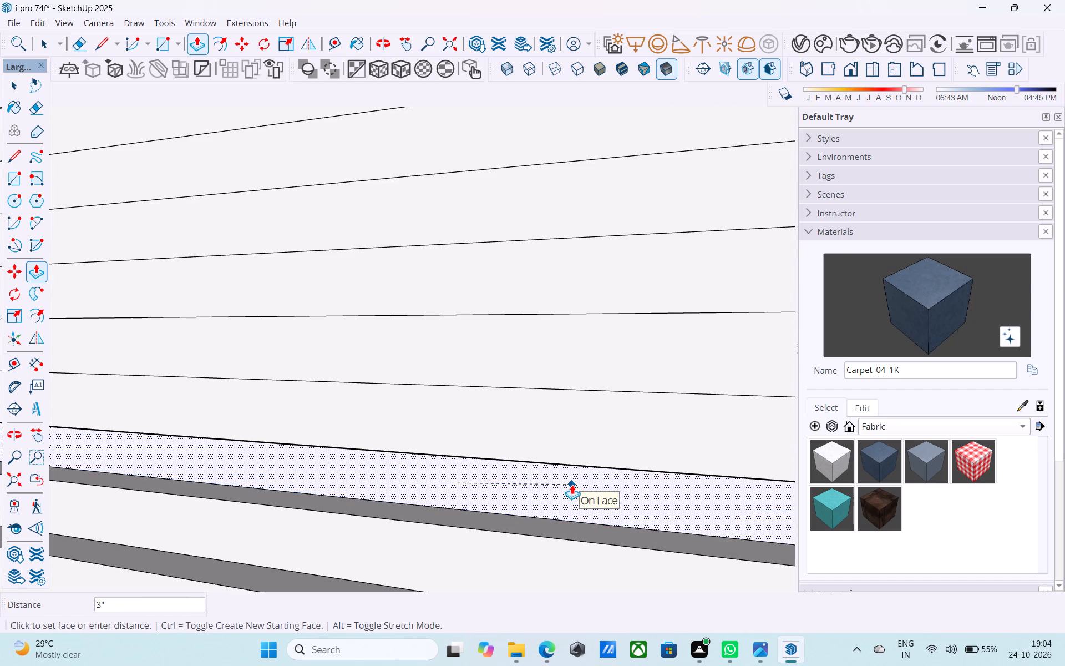
left_click(572, 485)
scroll(571, 483, "down", 4)
scroll(571, 483, "up", 2)
scroll(571, 483, "down", 8)
scroll(571, 483, "up", 4)
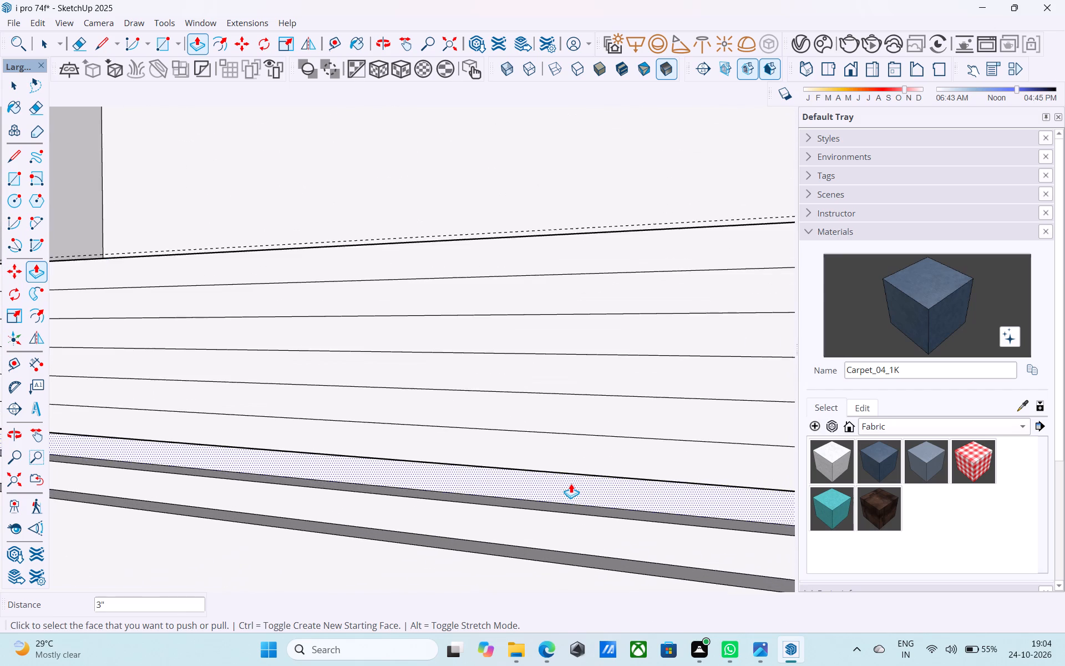
scroll(571, 483, "up", 3)
key("space")
left_click(571, 483)
key("Delete")
scroll(571, 483, "down", 9)
middle_click_drag(571, 486, 556, 585)
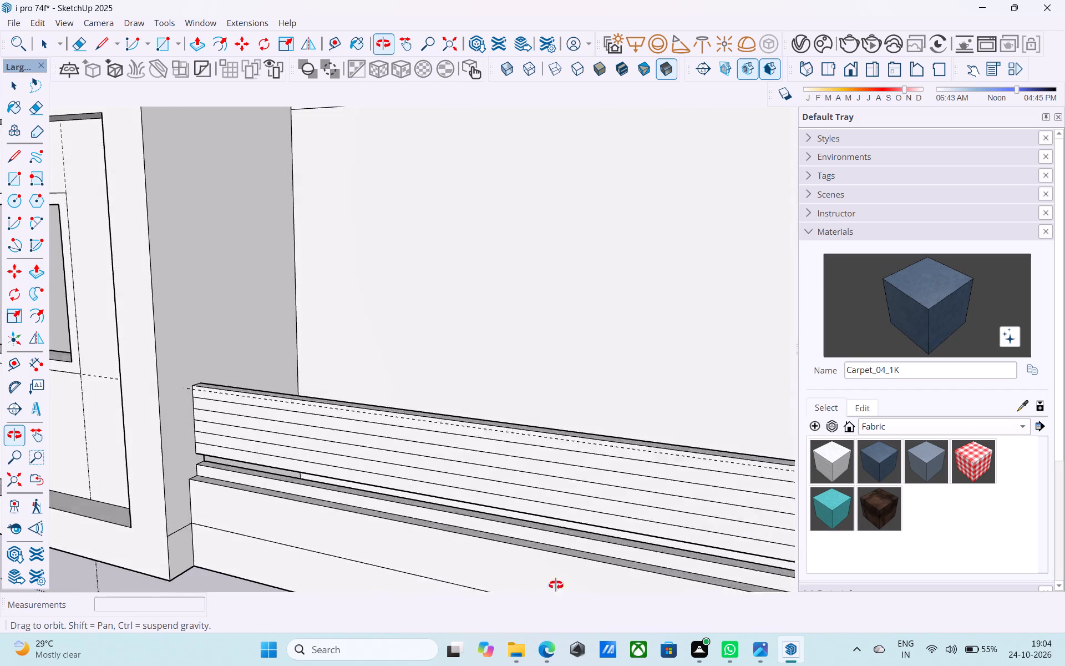
middle_click_drag(556, 585, 348, 539)
scroll(352, 507, "up", 8)
middle_click_drag(358, 487, 231, 513)
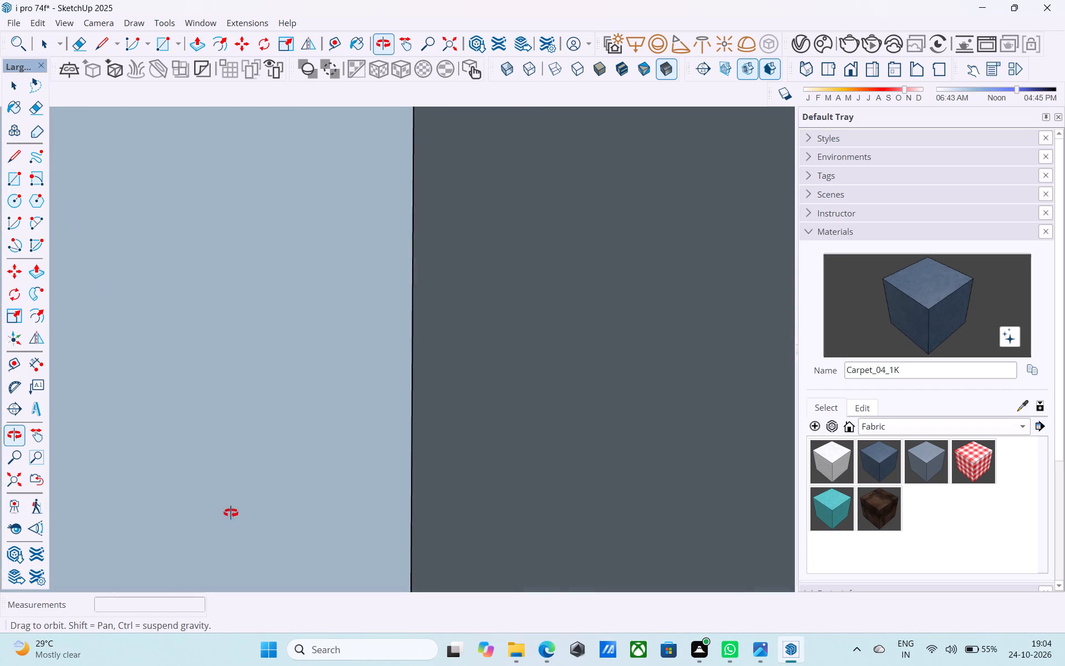
Repeat the 3" inward push on every second band of the parapet panel above the existing gap, including the top band.
middle_click_drag(231, 513, 343, 516)
scroll(340, 466, "up", 8)
middle_click_drag(351, 470, 114, 423)
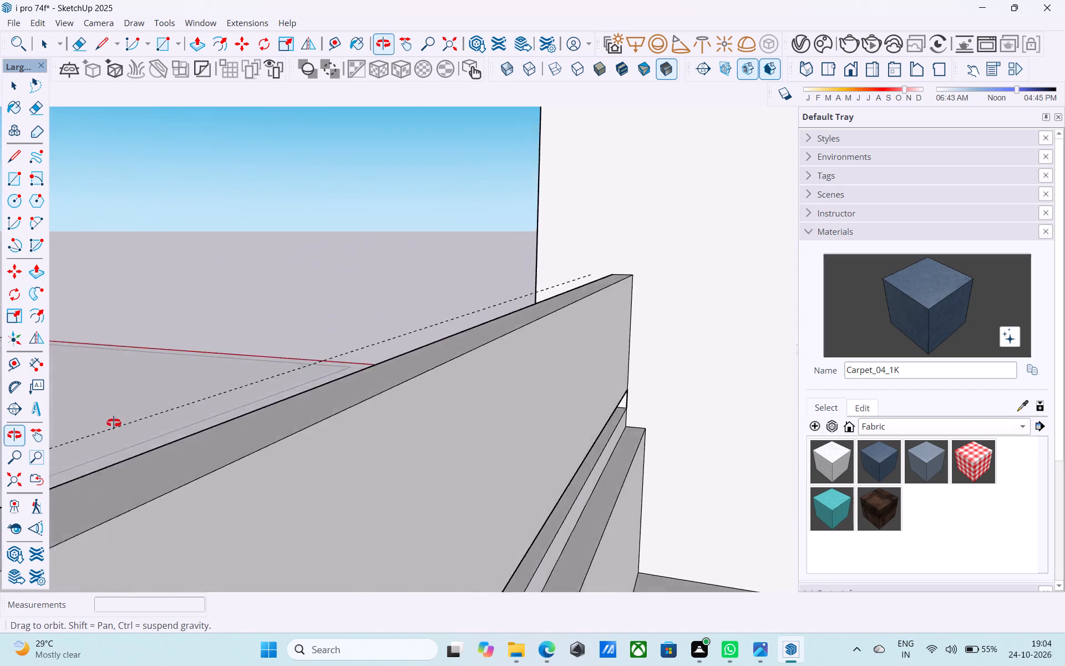
middle_click_drag(114, 423, 576, 426)
scroll(572, 411, "down", 12)
middle_click_drag(494, 486, 484, 478)
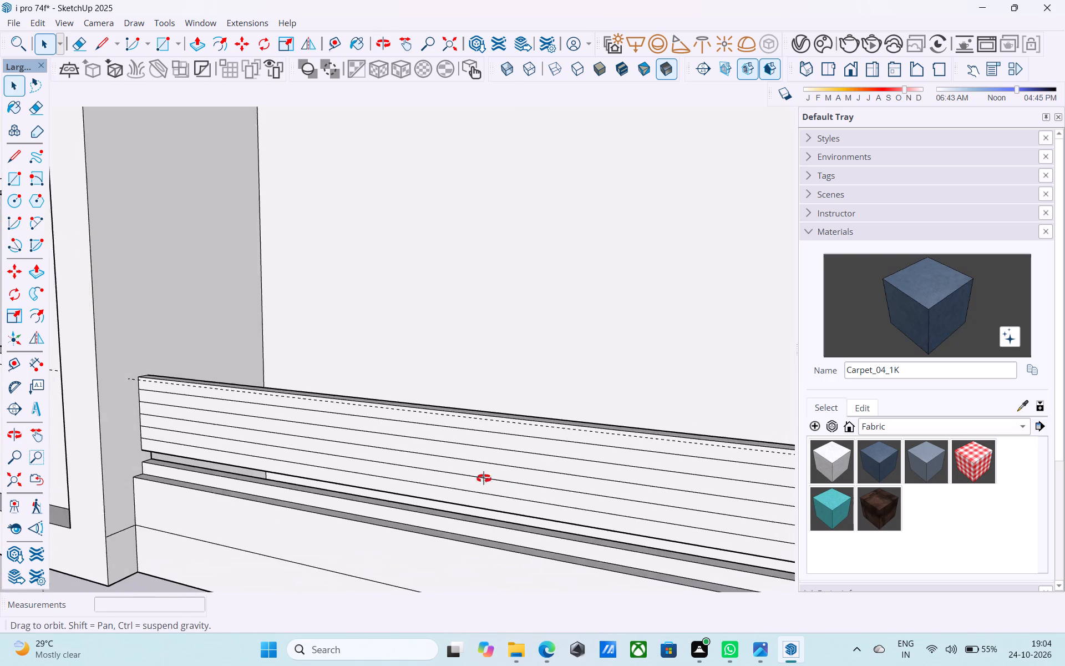
middle_click_drag(484, 478, 427, 453)
middle_click_drag(448, 490, 416, 486)
scroll(419, 501, "up", 5)
left_click(433, 465)
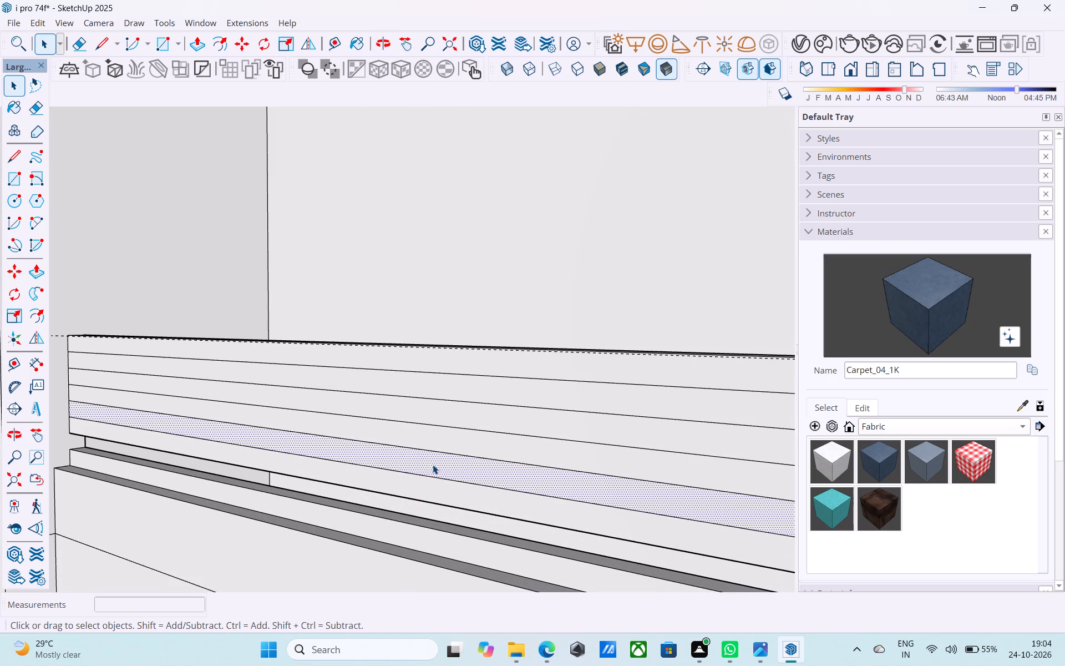
key("p")
double_click(433, 465)
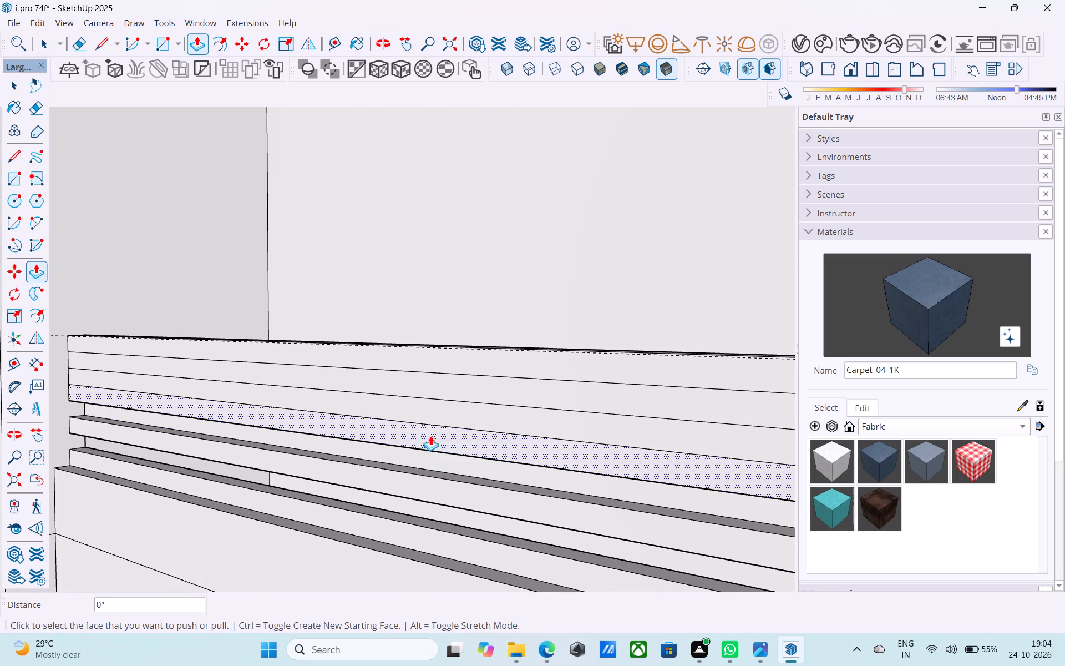
double_click(435, 412)
double_click(457, 355)
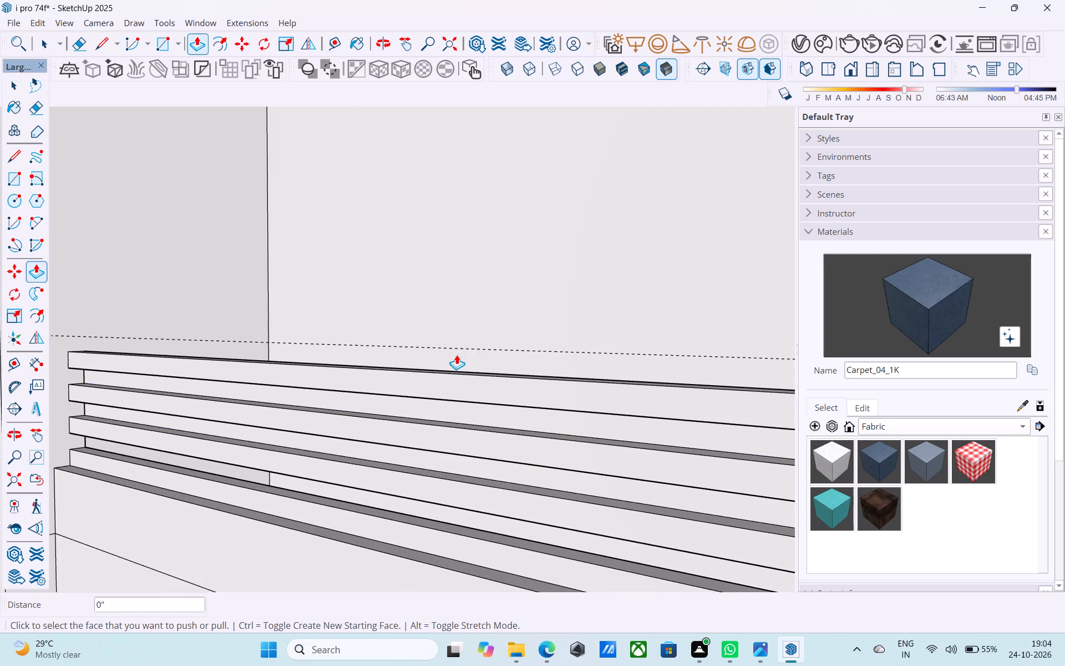
Delete the leftover faces behind the two newly recessed bands to open gaps through the parapet panel, and save the model.
scroll(457, 355, "down", 9)
middle_click_drag(468, 387, 445, 384, "shift")
scroll(454, 382, "down", 11)
middle_click_drag(455, 386, 442, 442, "shift")
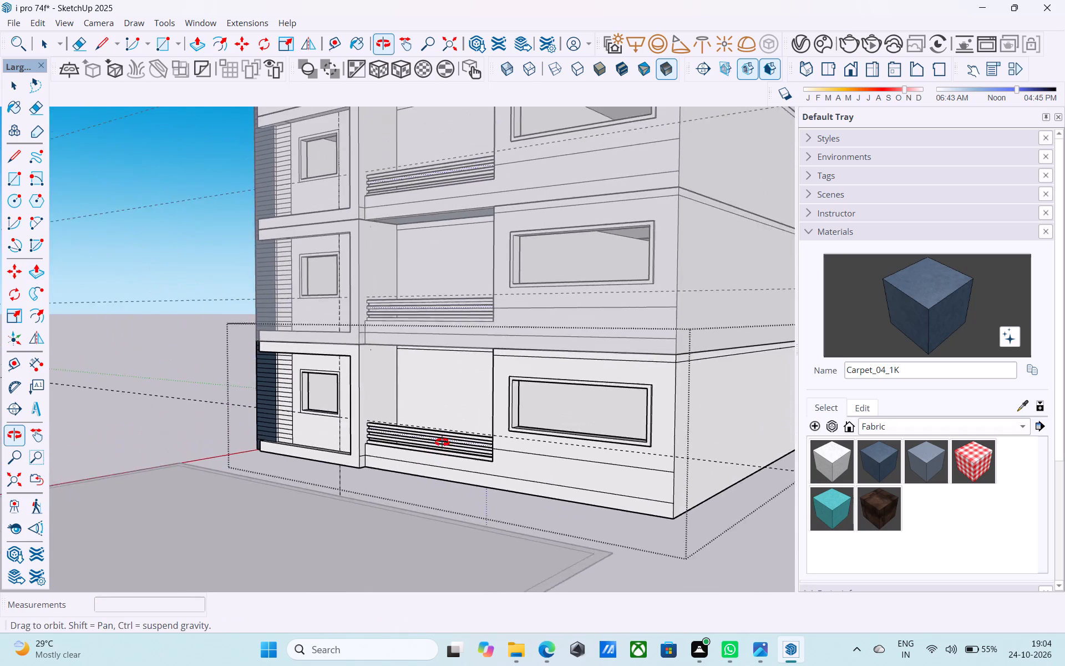
middle_click_drag(442, 442, 544, 468, "shift")
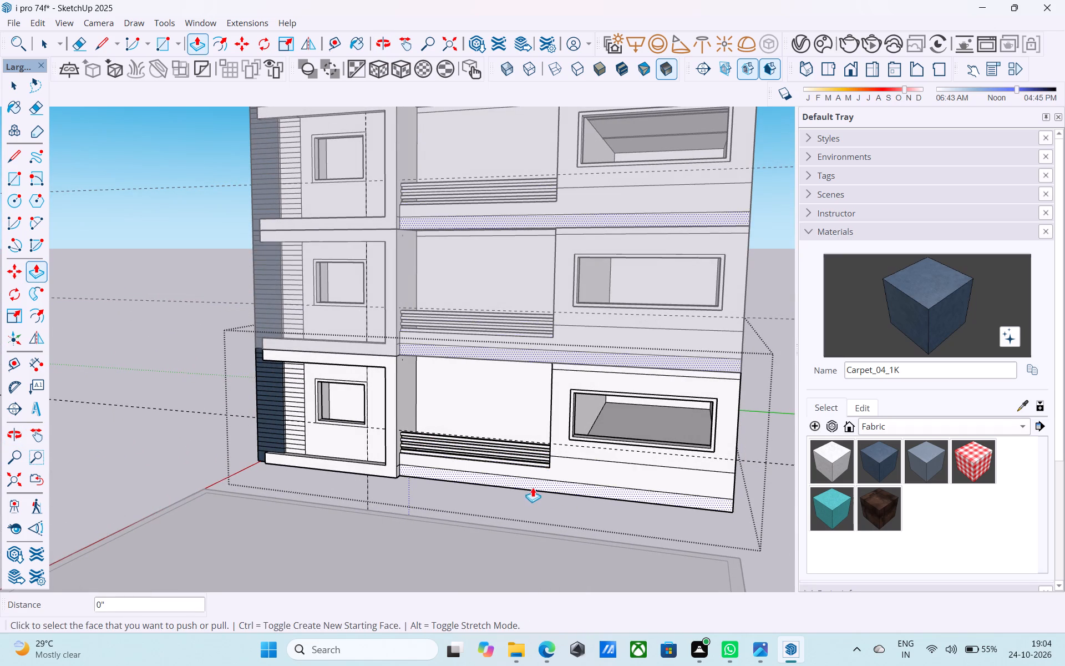
middle_click_drag(523, 482, 707, 505, "shift")
scroll(539, 437, "up", 4)
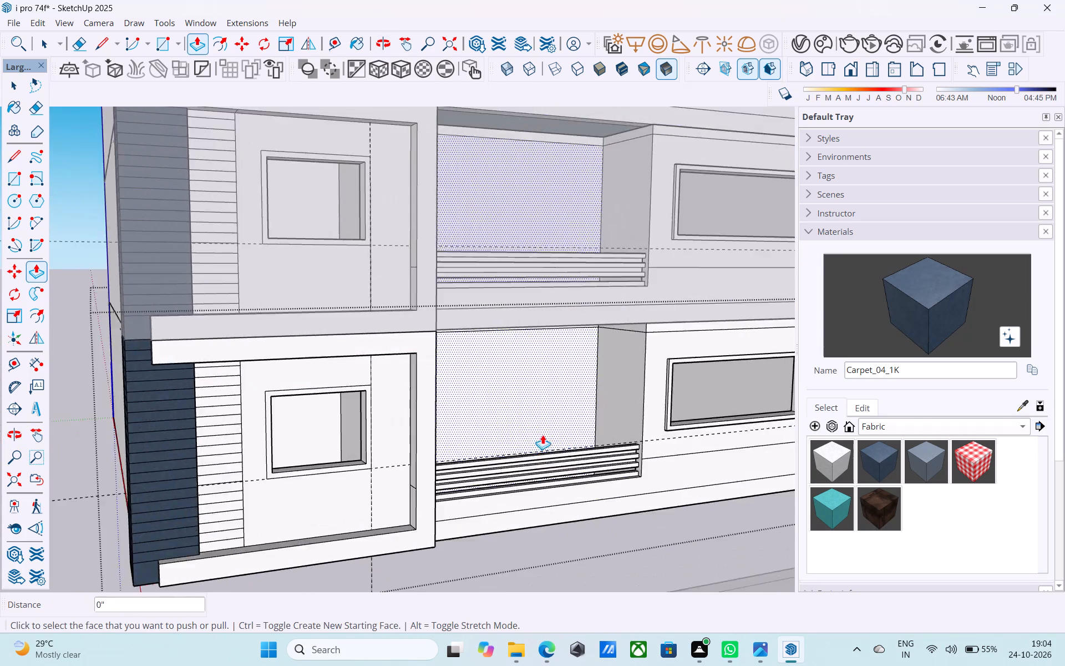
scroll(542, 435, "up", 6)
middle_click_drag(586, 477, 557, 436)
scroll(560, 447, "up", 5)
middle_click_drag(561, 447, 560, 464)
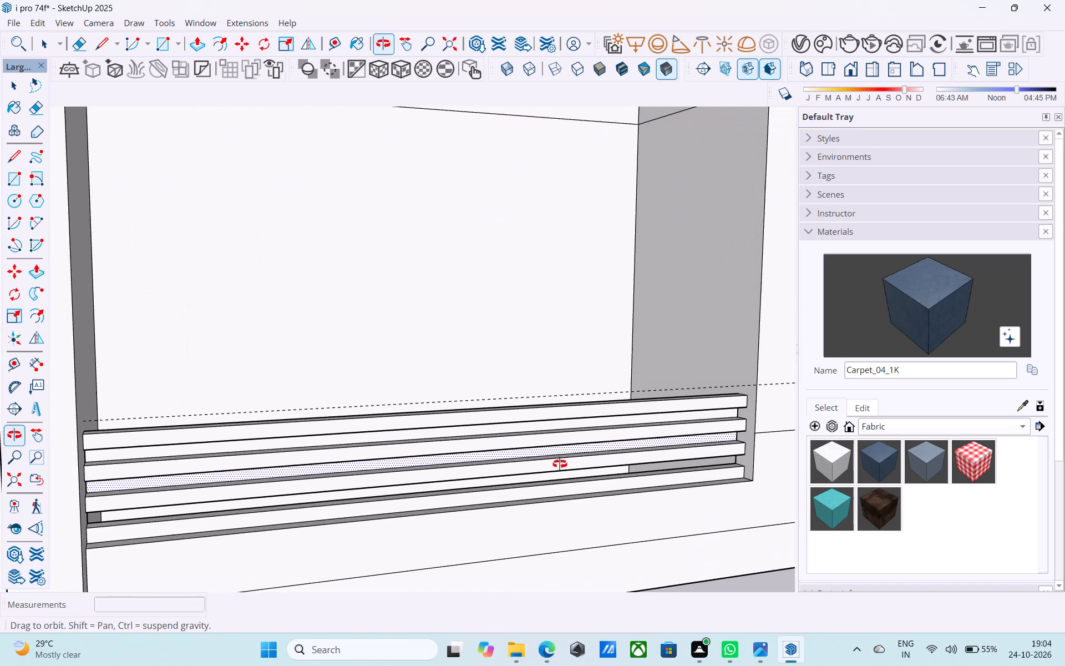
middle_click_drag(560, 464, 559, 464)
key("space")
scroll(633, 419, "up", 6)
left_click(633, 419)
key("Delete")
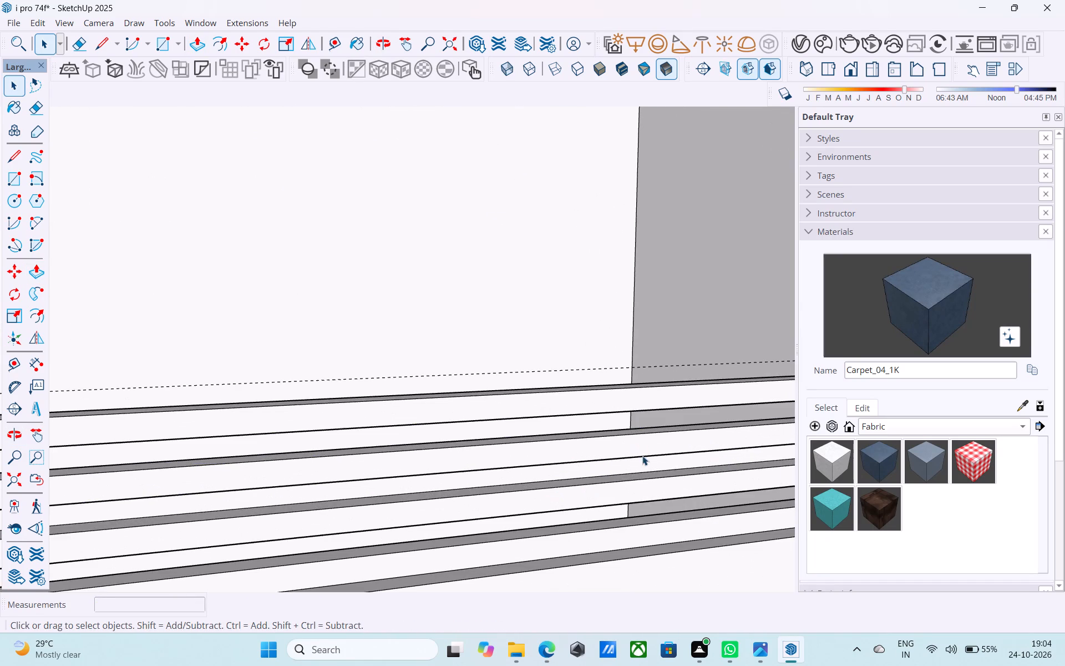
left_click(643, 463)
key("Delete")
scroll(643, 457, "down", 6)
middle_click_drag(635, 456, 601, 410)
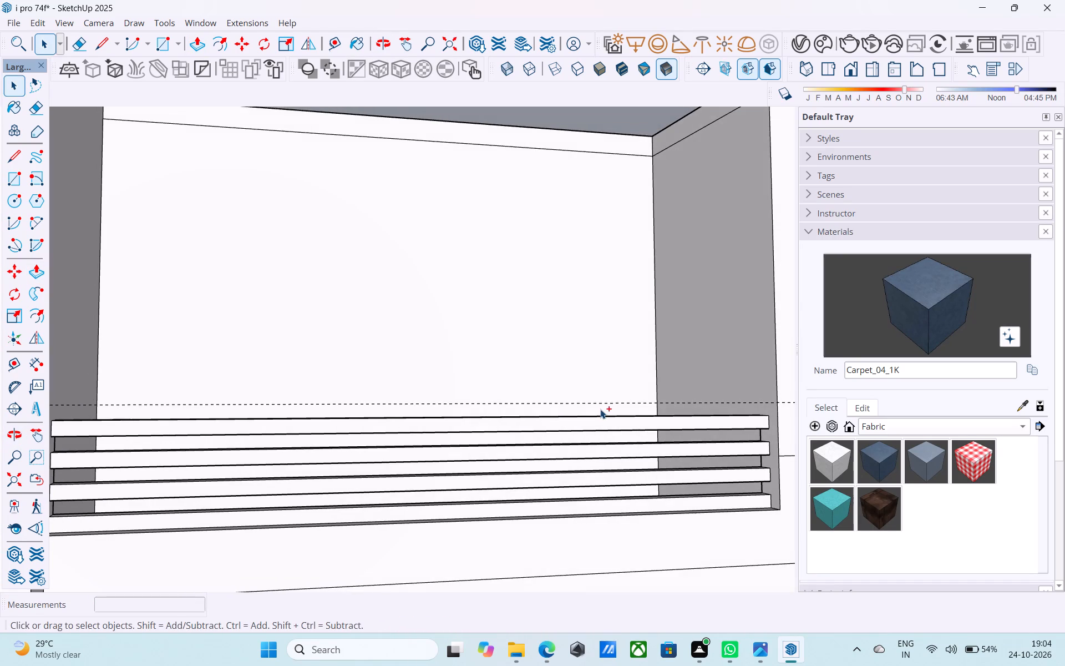
key("ctrl+s")
Examine the building's full front facade with its slatted balcony parapets from several angles.
key("space")
scroll(600, 409, "down", 12)
middle_click_drag(584, 422, 524, 484)
scroll(521, 483, "down", 6)
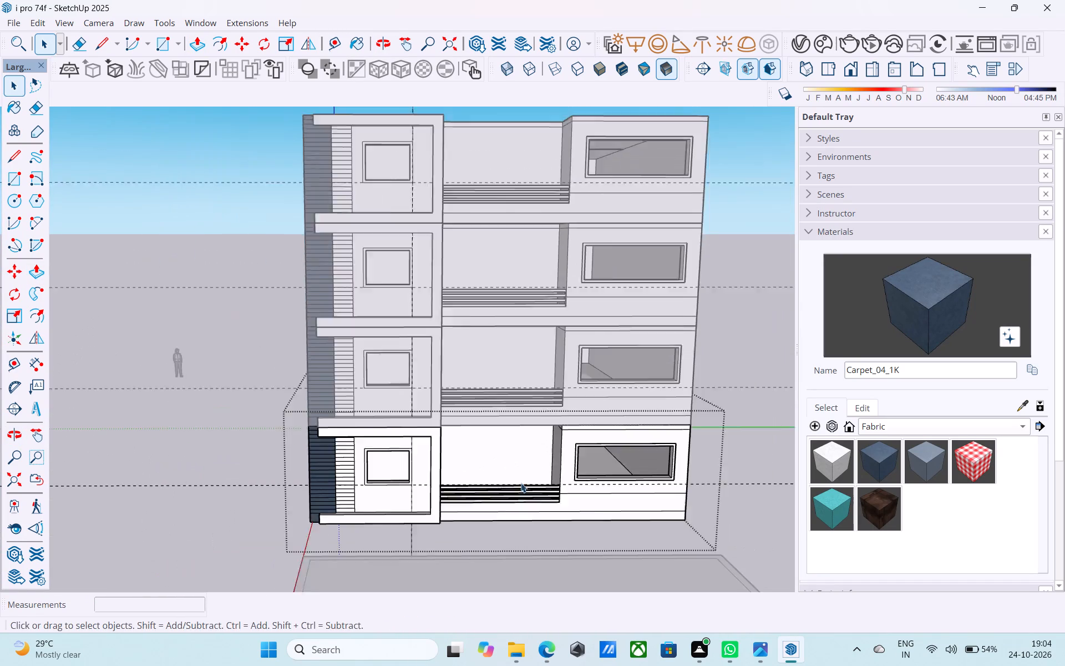
middle_click_drag(521, 482, 474, 514)
middle_click_drag(482, 495, 509, 522, "shift")
middle_click_drag(534, 524, 586, 523)
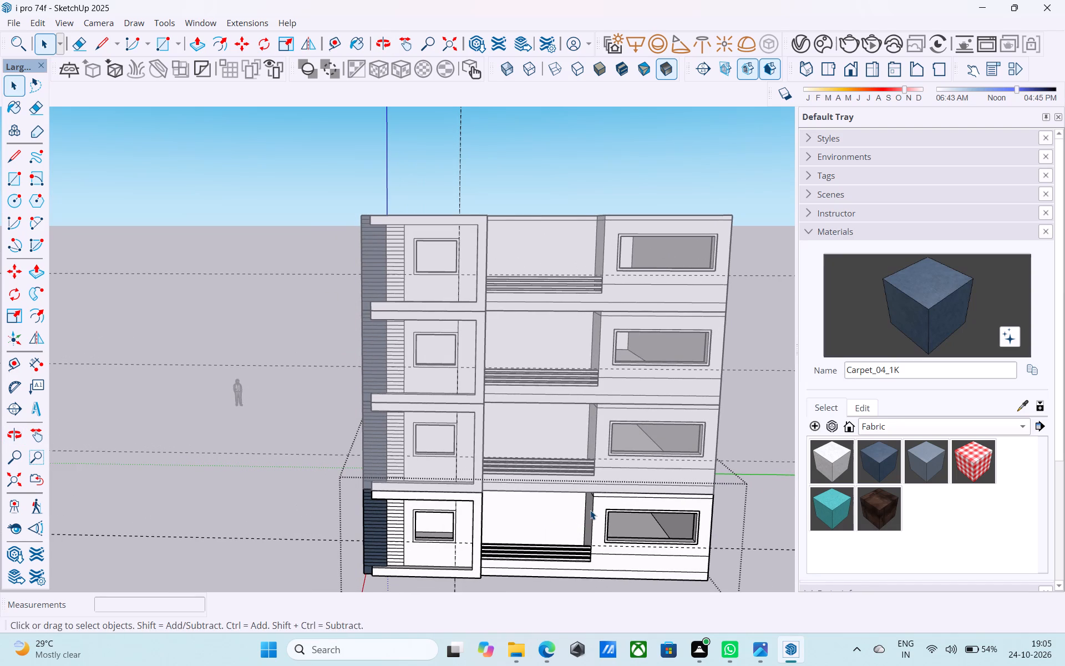
middle_click_drag(590, 510, 582, 508)
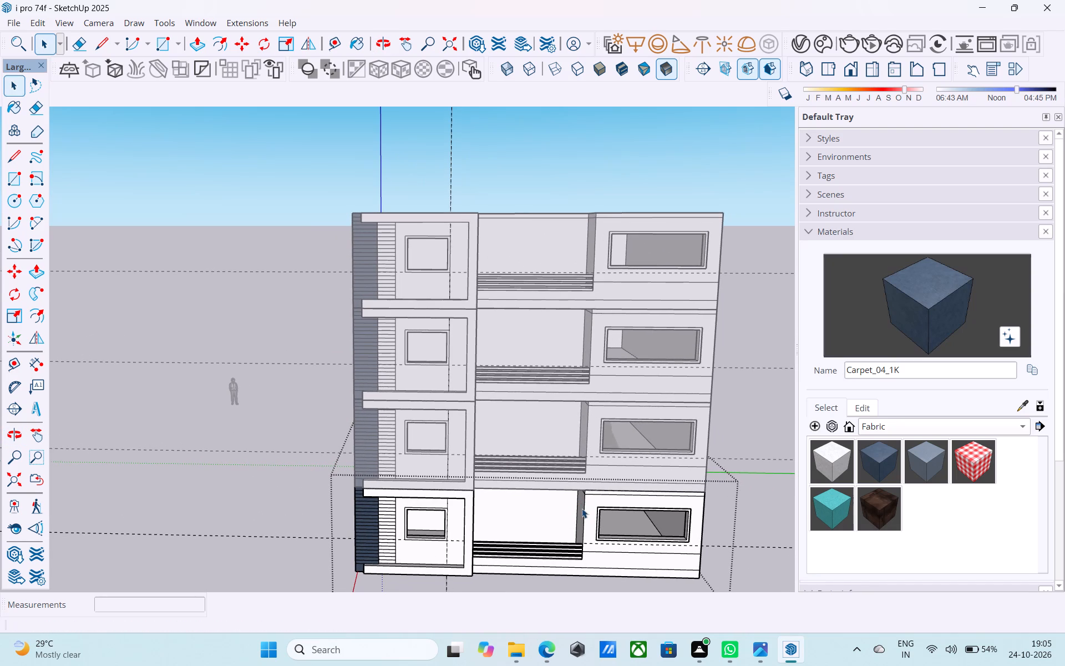
scroll(582, 508, "down", 4)
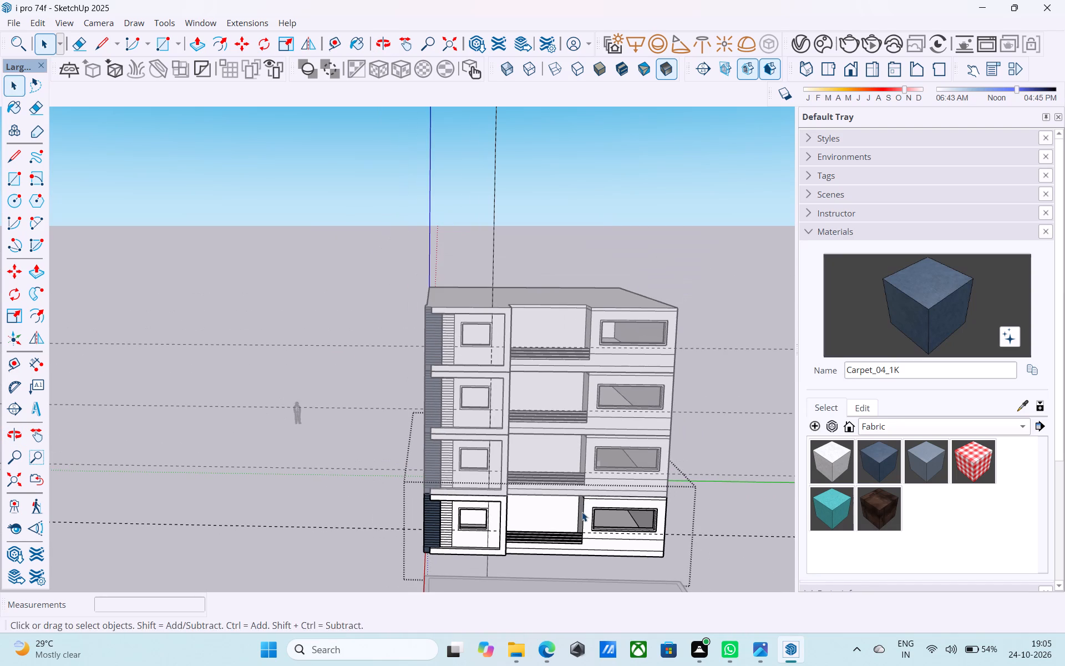
middle_click_drag(588, 522, 536, 498, "shift")
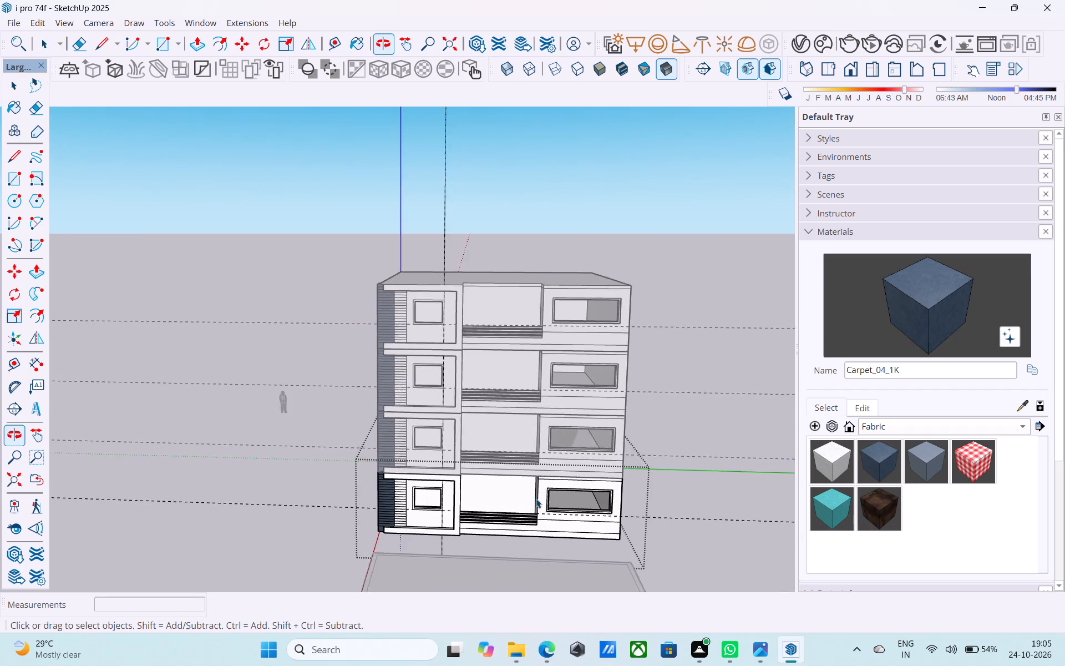
scroll(536, 498, "up", 5)
scroll(536, 498, "down", 4)
middle_click_drag(536, 498, 559, 526, "shift")
scroll(589, 487, "up", 5)
Exit the floor component and save the model.
left_click(729, 428)
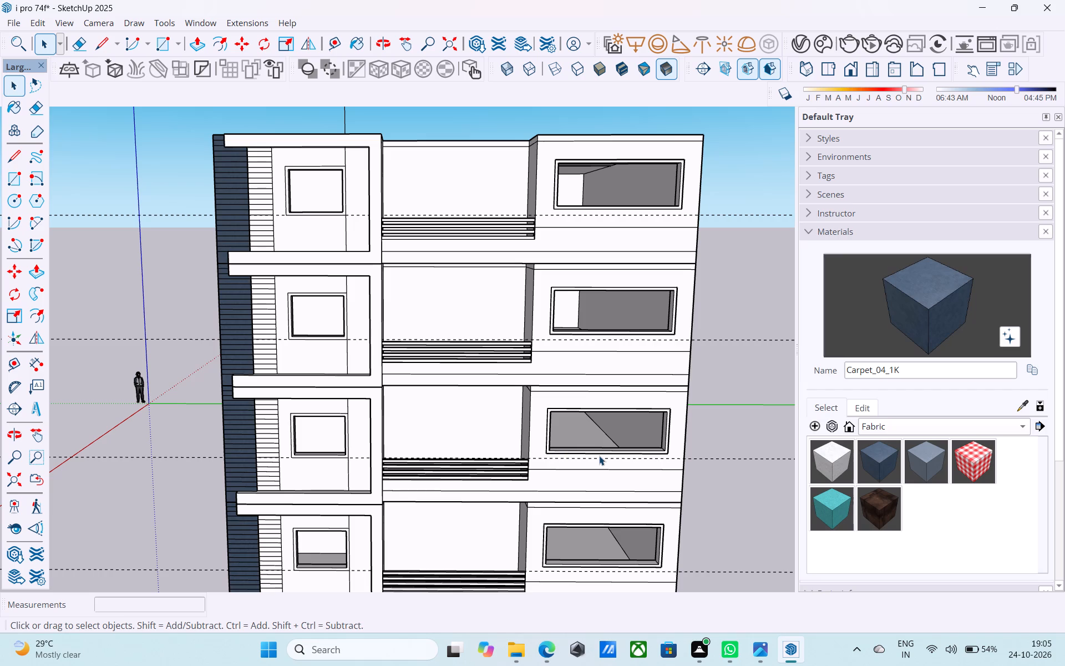
scroll(599, 456, "down", 6)
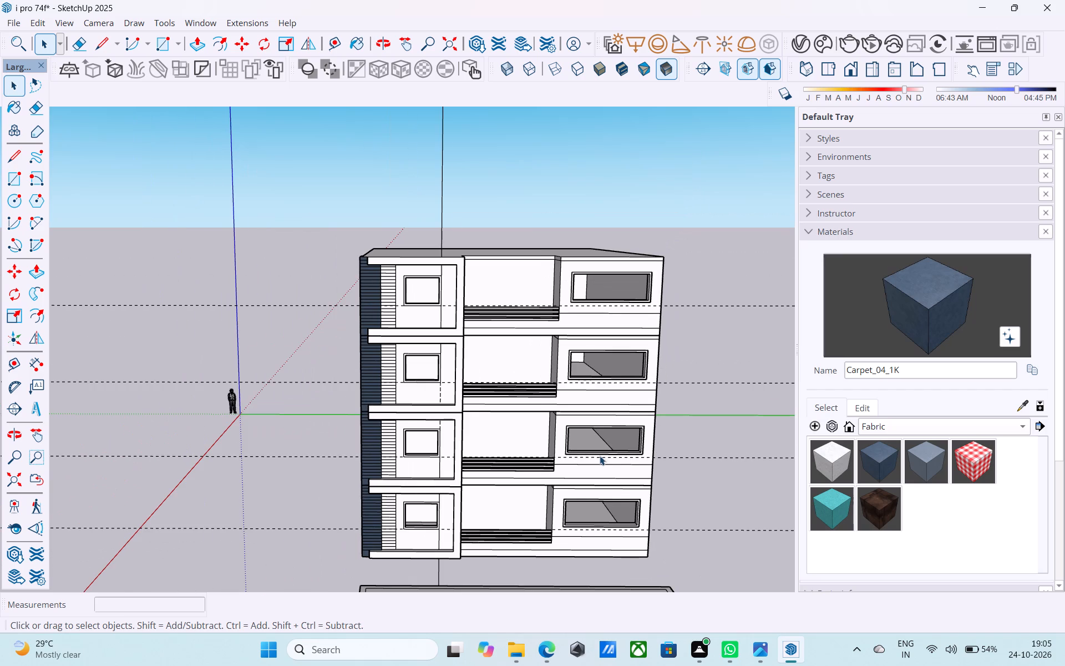
scroll(600, 456, "down", 4)
middle_click_drag(597, 455, 503, 430)
scroll(511, 400, "up", 5)
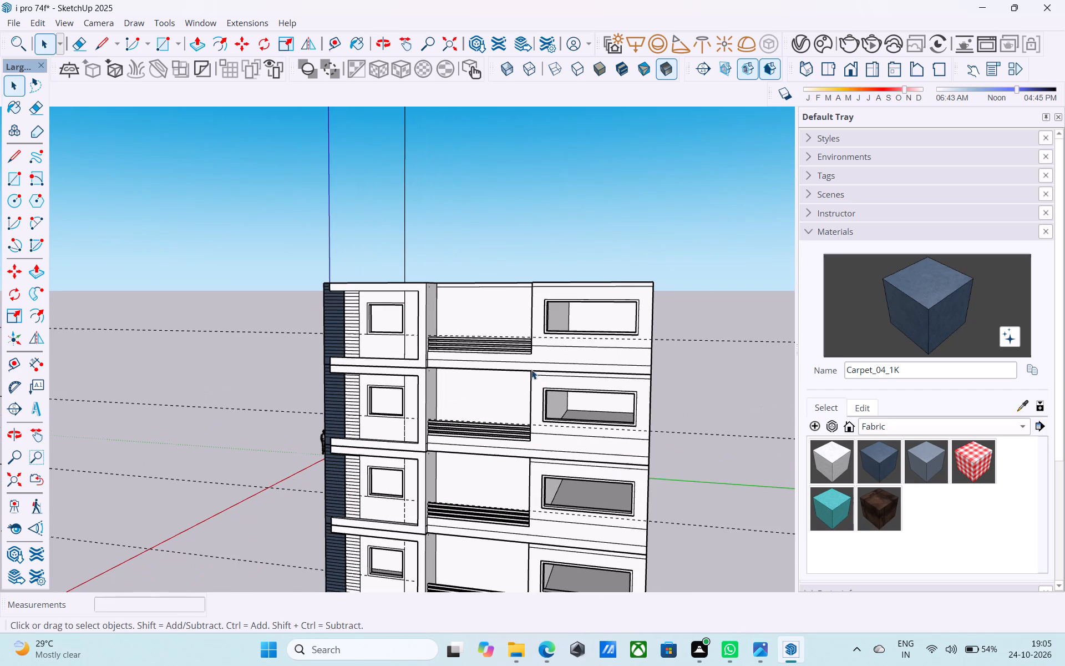
middle_click_drag(526, 376, 542, 386)
key("ctrl+s")
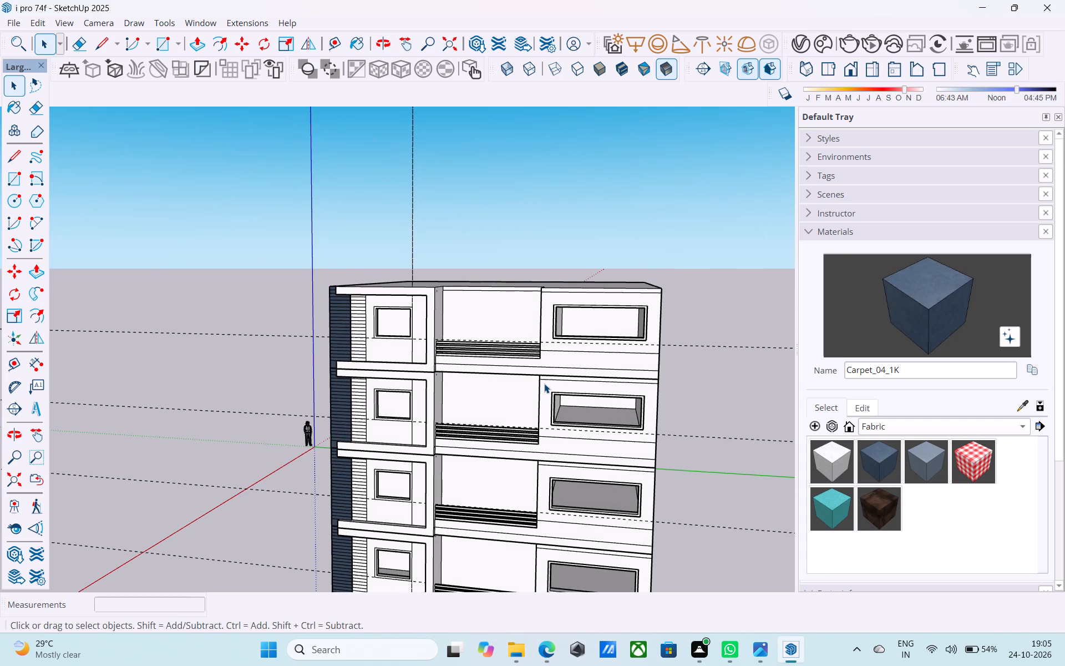
Open the lowest floor component for editing and select the back wall face of its recessed balcony.
key("space")
middle_click_drag(529, 418, 528, 406, "shift")
middle_click_drag(522, 463, 572, 499)
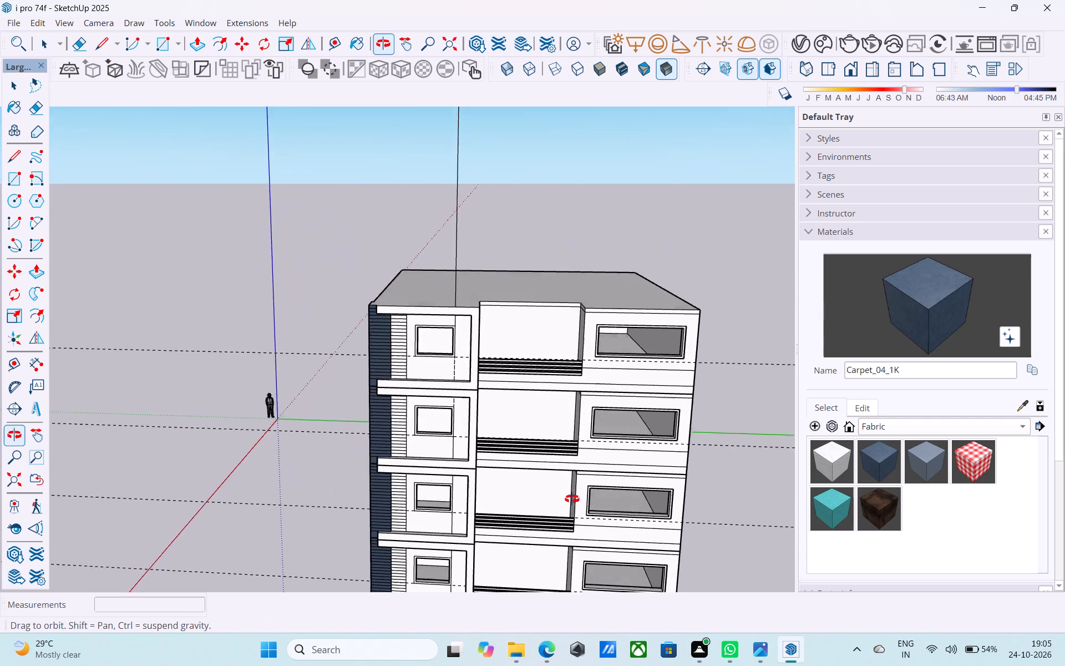
middle_click_drag(572, 499, 527, 477)
scroll(526, 475, "up", 3)
middle_click_drag(535, 495, 556, 263, "shift")
scroll(501, 396, "up", 4)
double_click(489, 347)
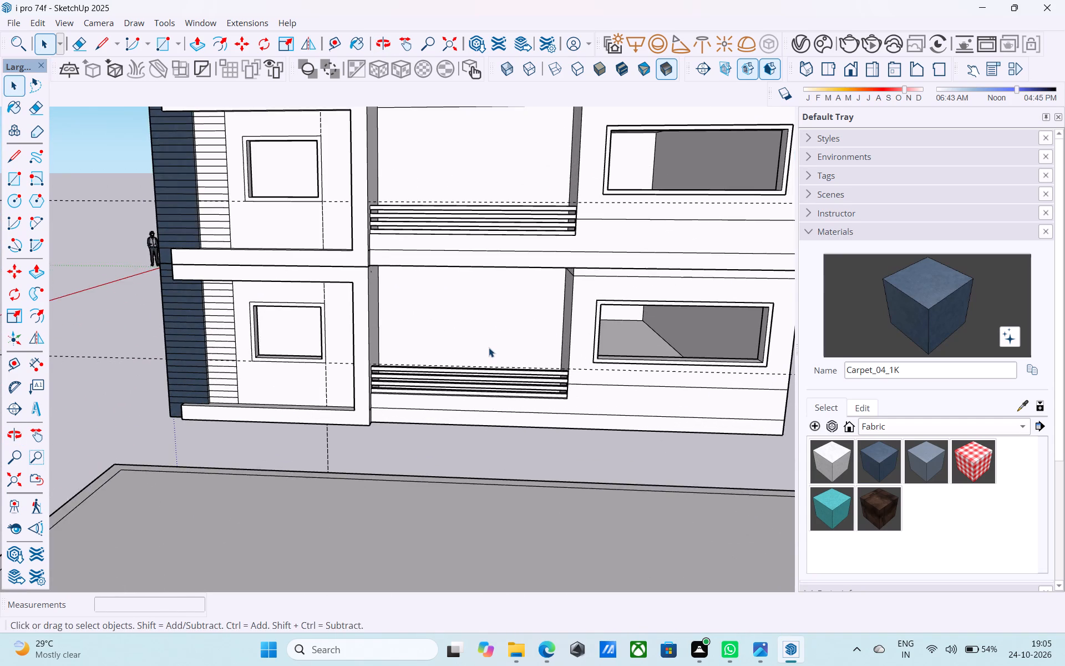
middle_click_drag(488, 350, 490, 418, "shift")
scroll(490, 418, "up", 3)
left_click(489, 416)
scroll(488, 413, "down", 5)
middle_click_drag(487, 413, 490, 459, "shift")
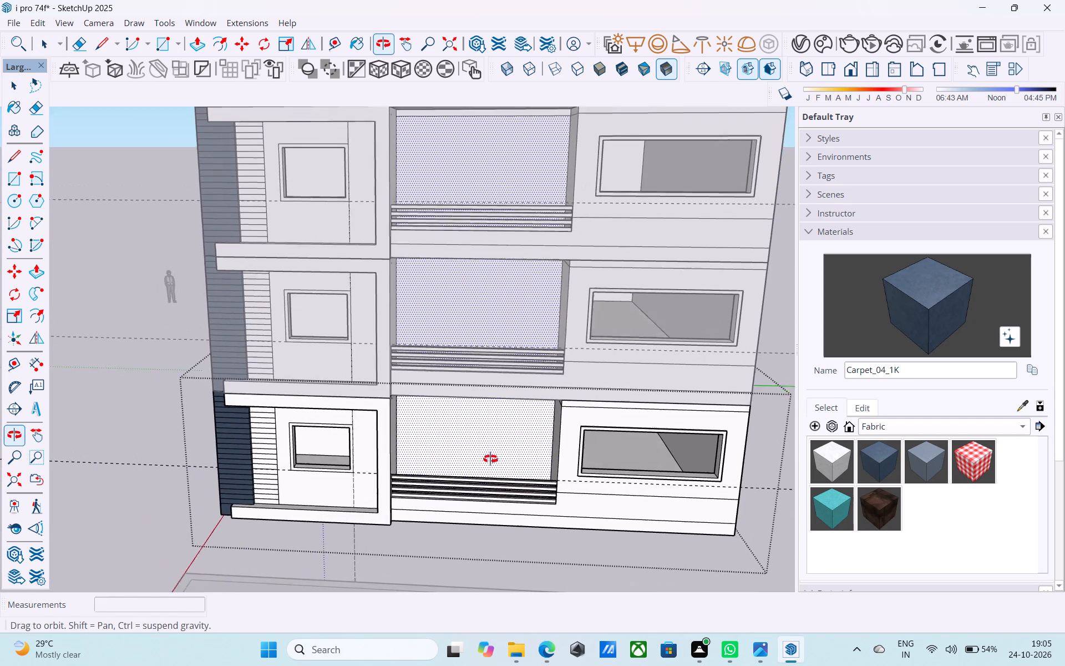
middle_click_drag(490, 459, 494, 464, "shift")
middle_click_drag(488, 451, 465, 464)
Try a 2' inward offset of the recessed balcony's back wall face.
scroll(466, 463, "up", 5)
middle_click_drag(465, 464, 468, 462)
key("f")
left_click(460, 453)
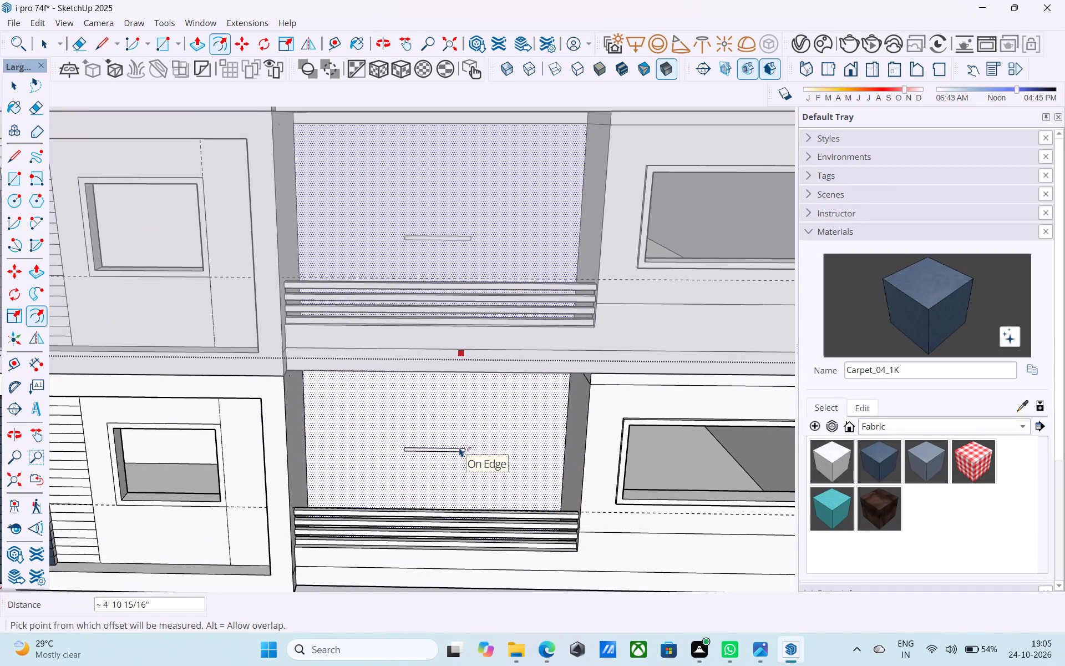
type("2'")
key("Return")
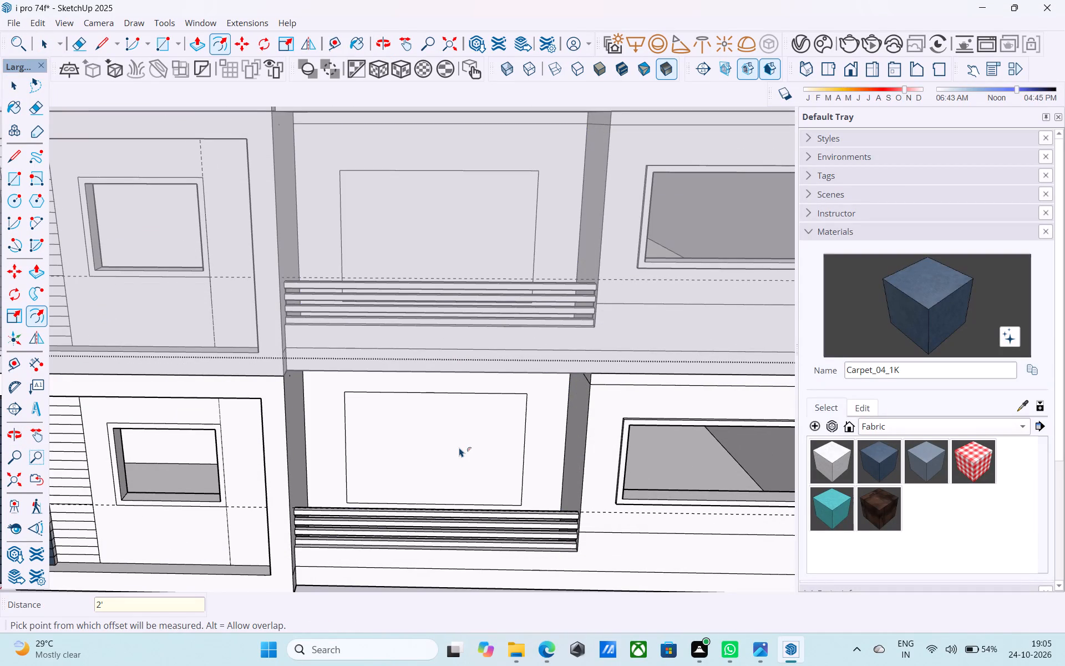
Examine the offset outline on the balcony back walls from several angles and check its proportions.
middle_click_drag(464, 445, 405, 449)
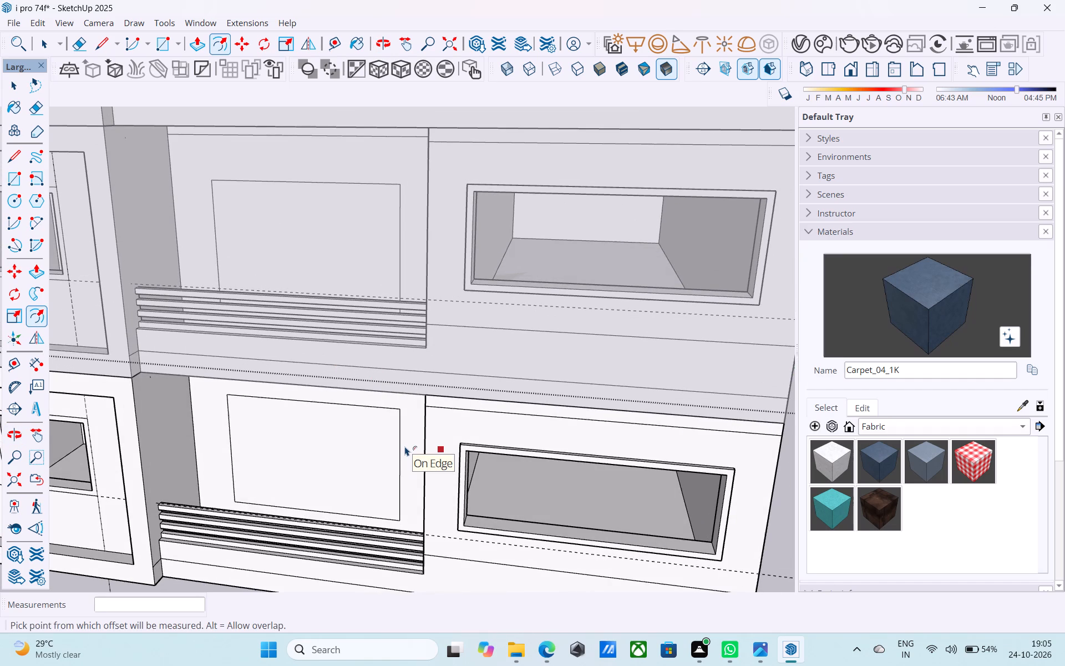
scroll(405, 446, "down", 4)
middle_click_drag(407, 454, 385, 467)
scroll(370, 472, "up", 1)
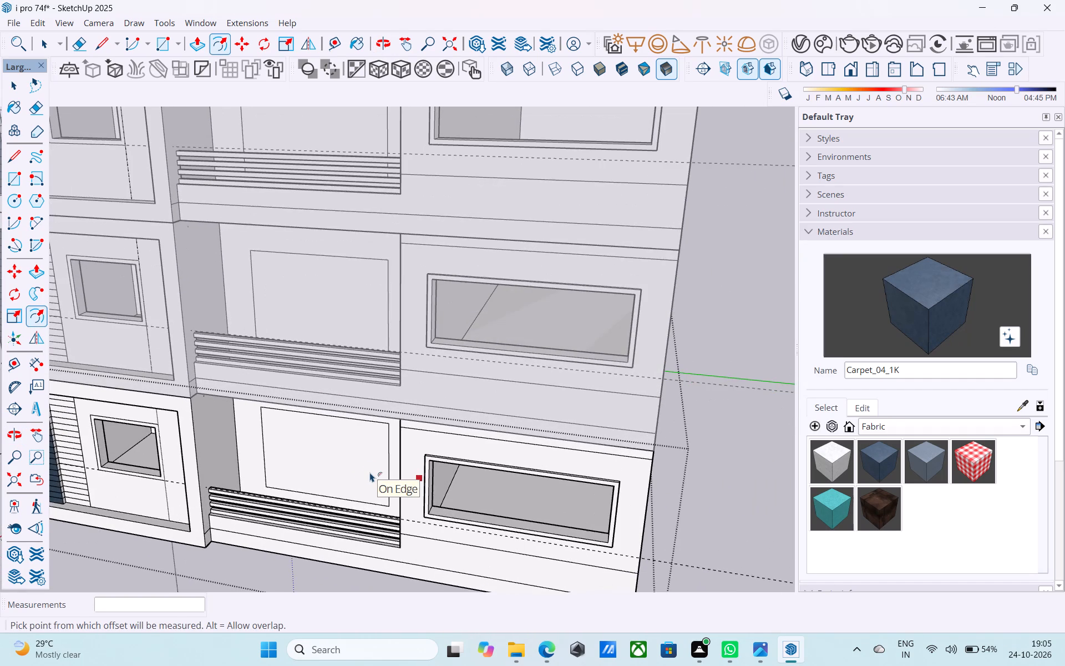
middle_click_drag(370, 472, 470, 449)
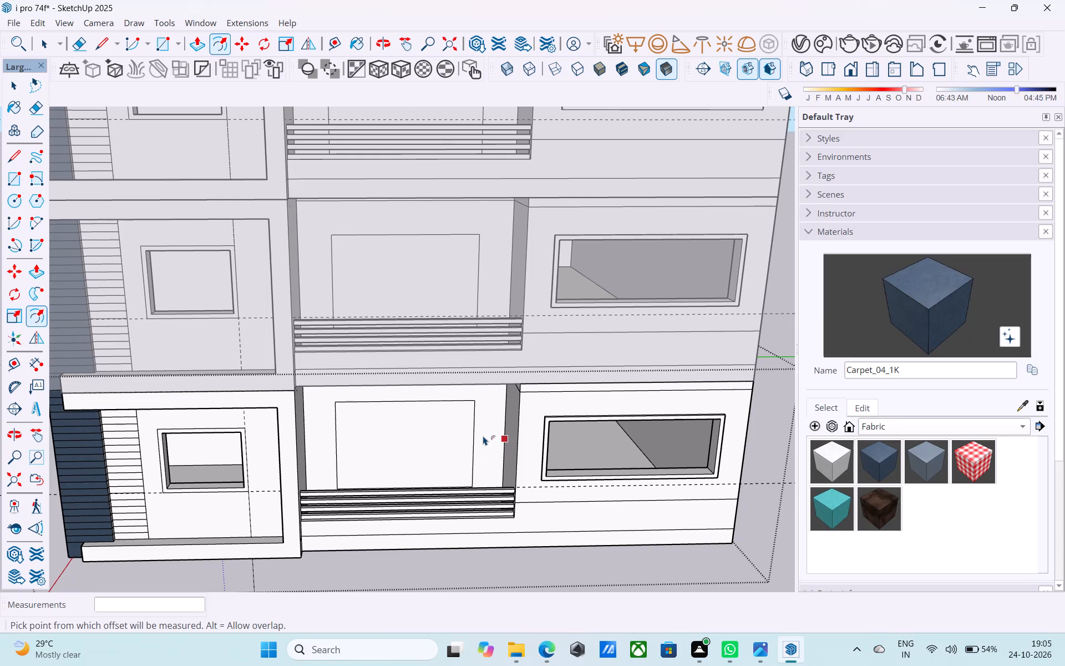
middle_click(483, 436)
scroll(483, 433, "down", 2)
middle_click_drag(483, 433, 483, 428)
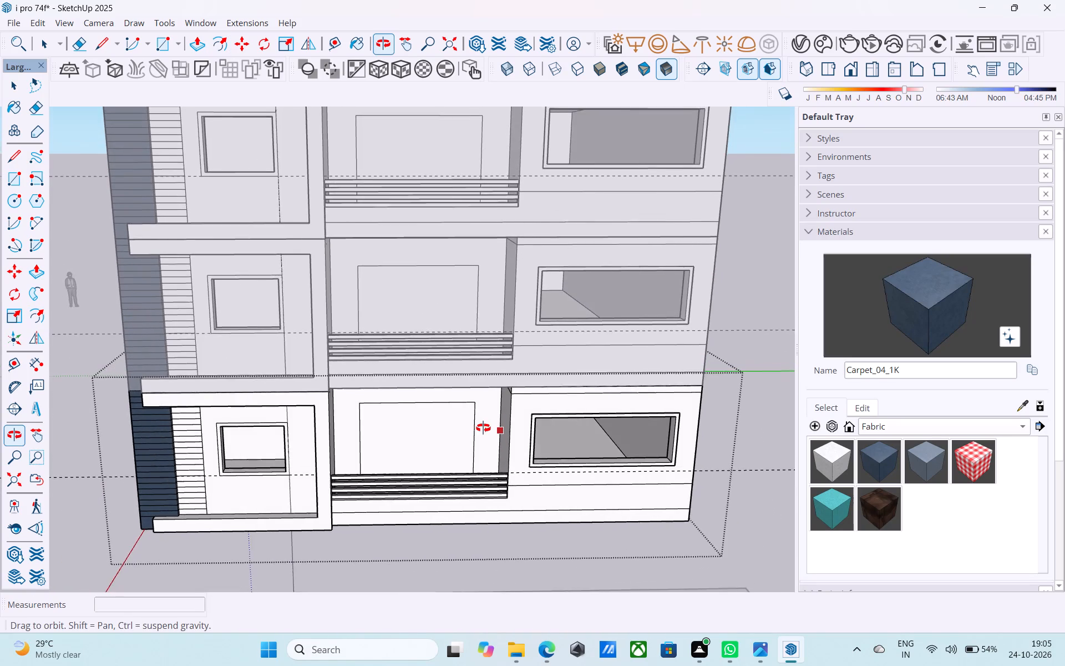
middle_click_drag(483, 428, 491, 450)
scroll(499, 479, "up", 1)
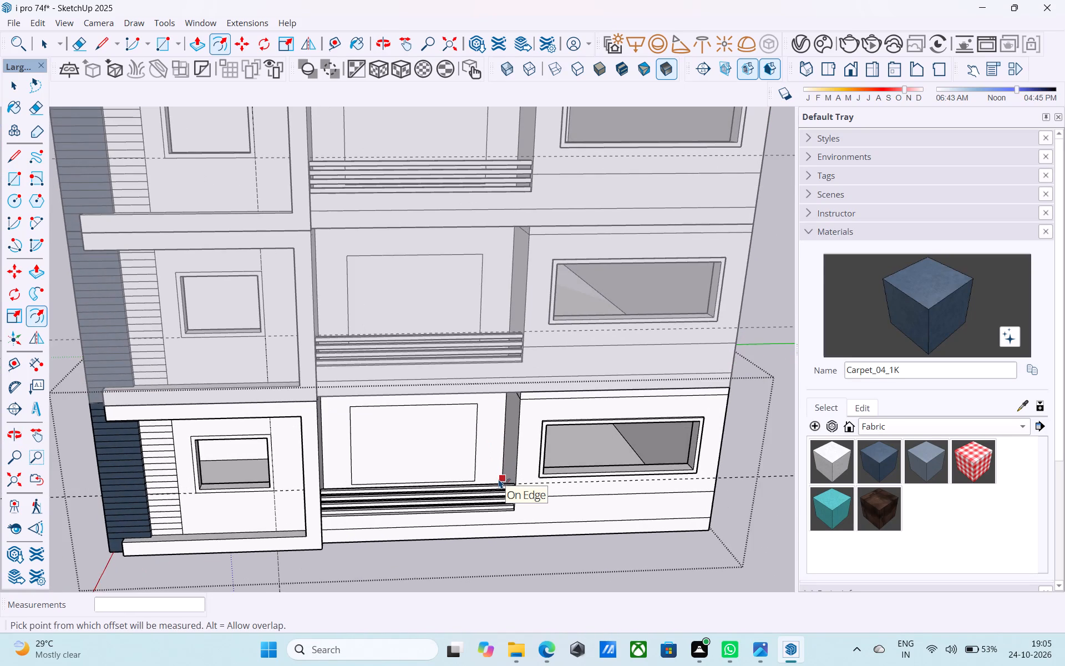
scroll(499, 479, "up", 3)
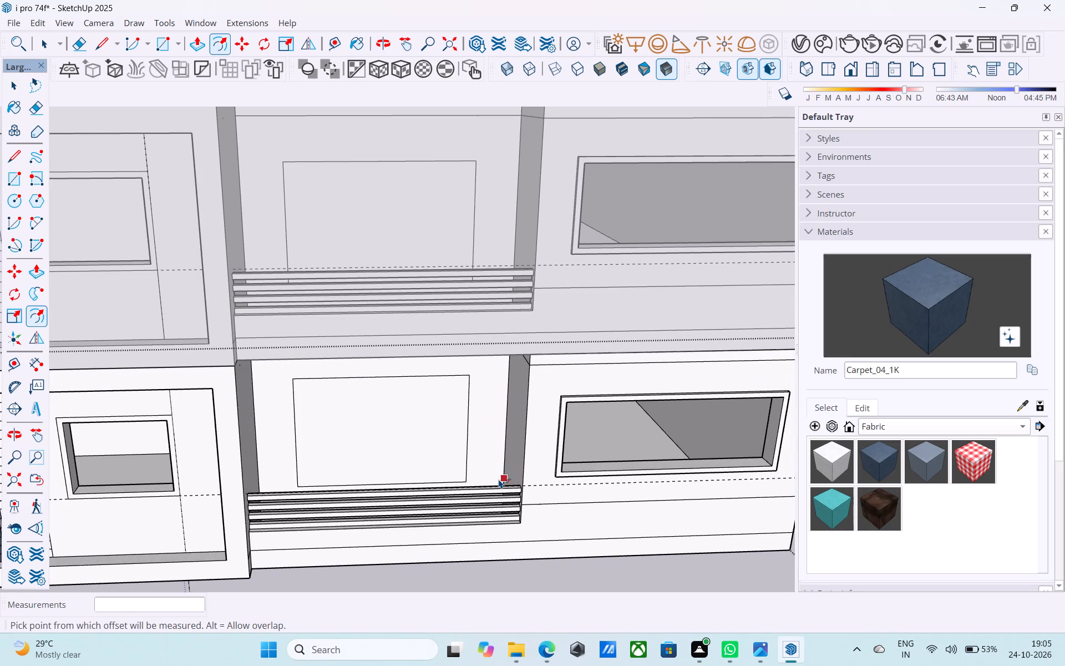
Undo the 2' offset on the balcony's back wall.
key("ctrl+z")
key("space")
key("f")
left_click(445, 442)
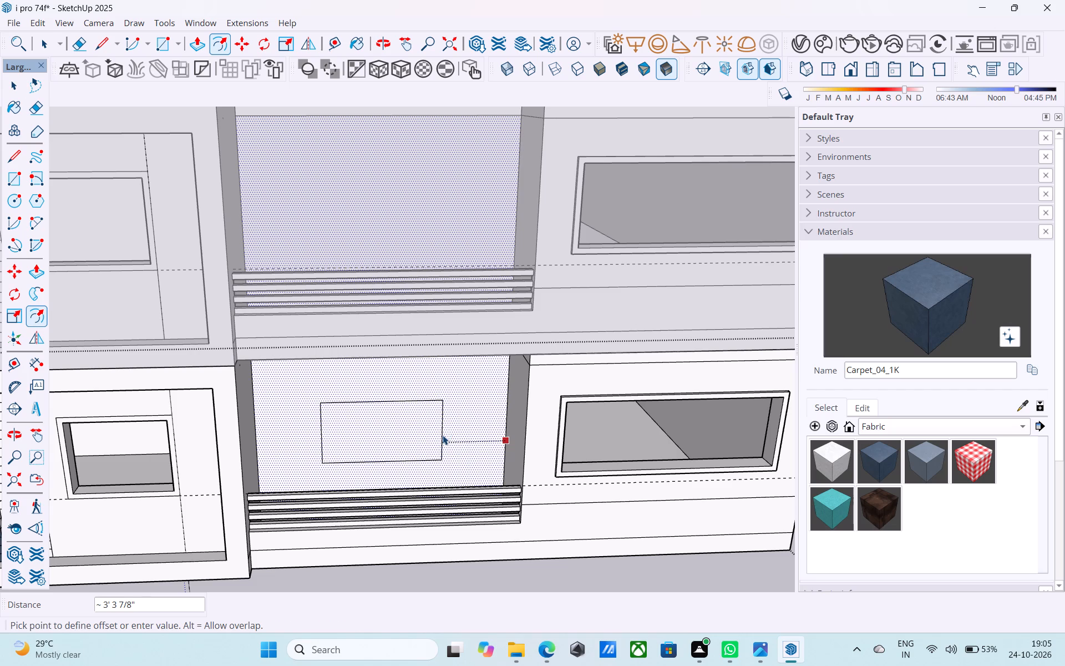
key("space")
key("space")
Save the model.
key("ctrl+s")
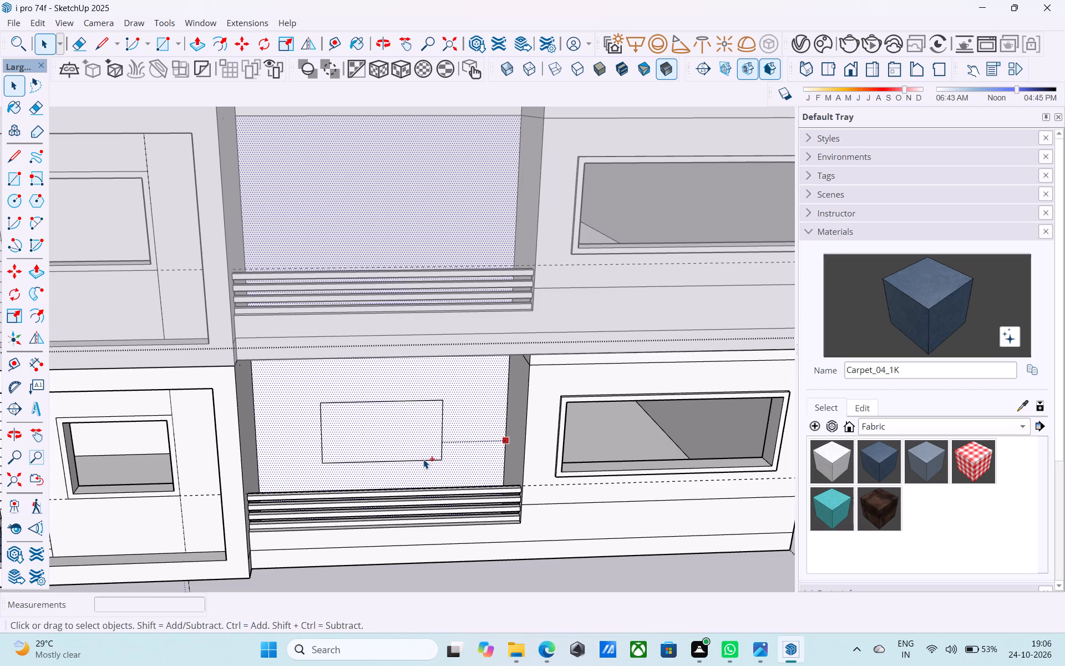
key("space")
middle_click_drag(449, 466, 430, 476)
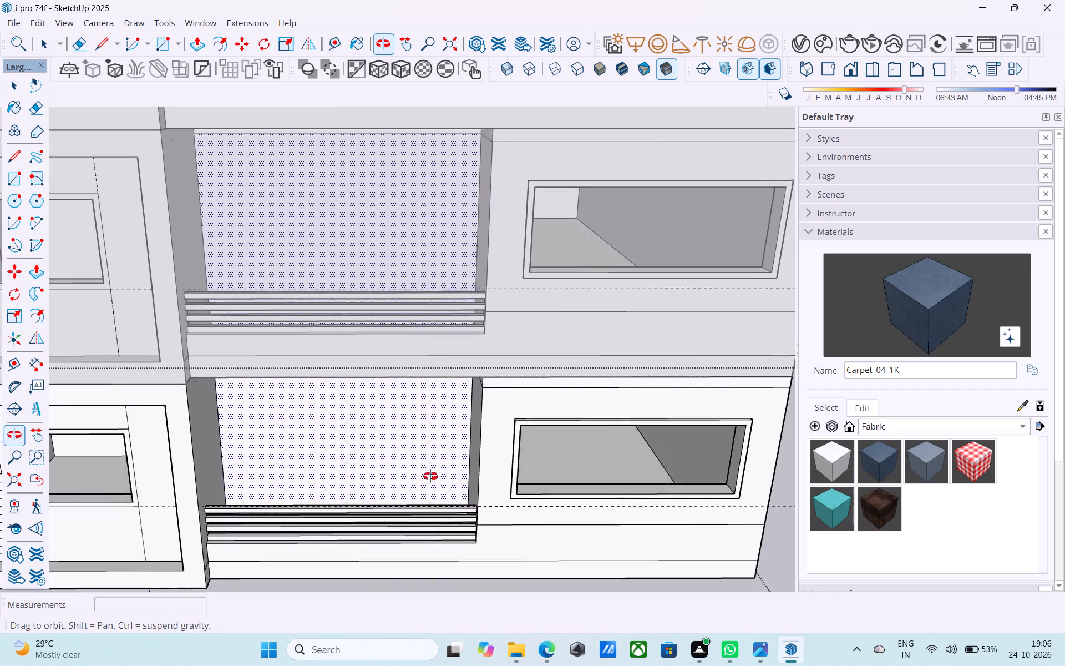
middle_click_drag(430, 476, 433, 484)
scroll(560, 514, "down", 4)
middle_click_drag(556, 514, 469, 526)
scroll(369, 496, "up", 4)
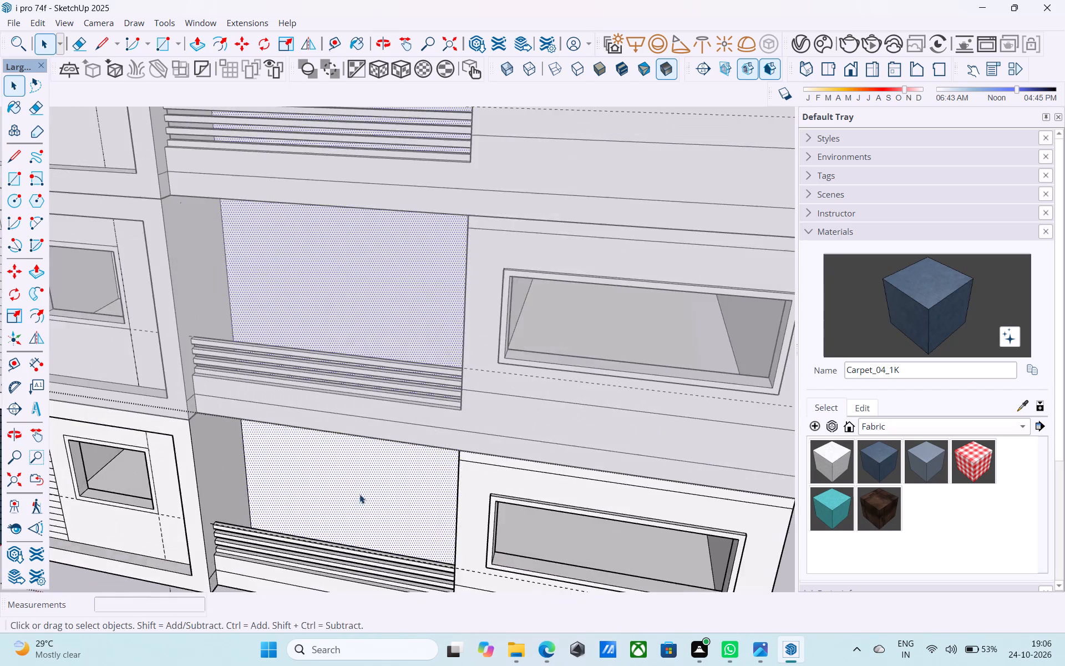
Copy the left vertical edge of the recessed balcony's back wall 4' along the wall to divide the face.
middle_click_drag(353, 497, 368, 519)
middle_click_drag(293, 585, 336, 475, "shift")
scroll(326, 471, "up", 3)
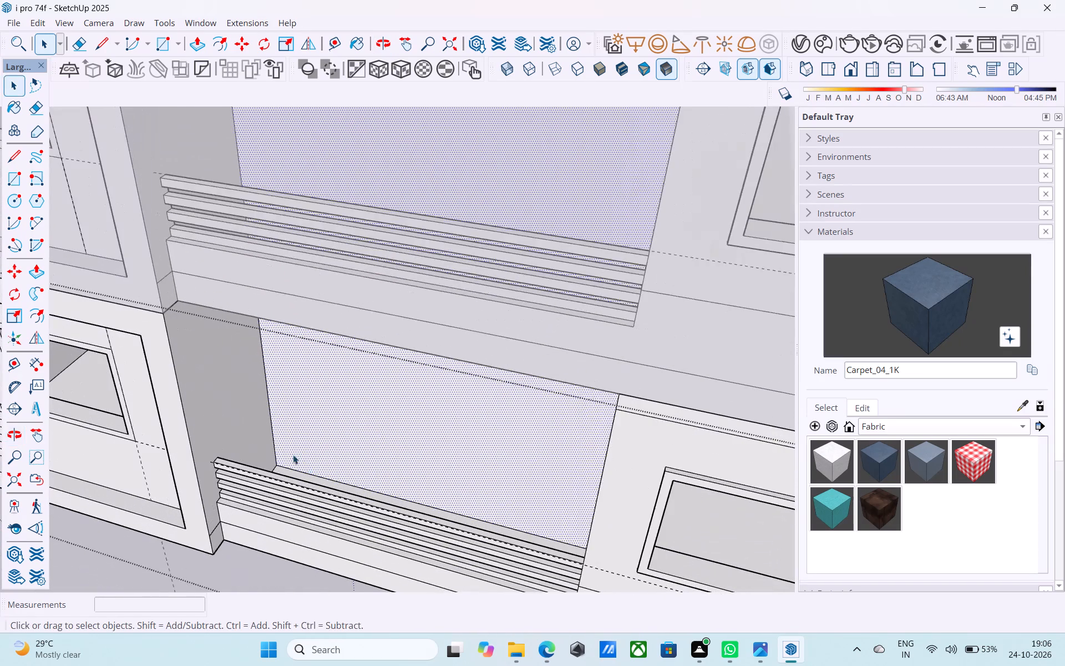
left_click(275, 441)
key("m")
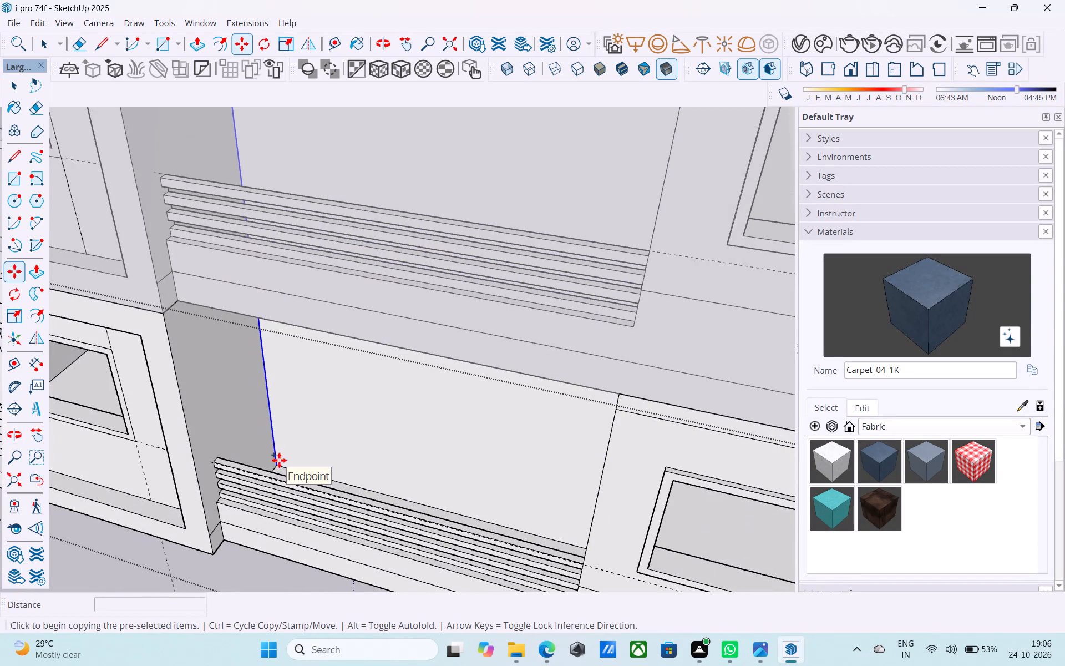
left_click(277, 442)
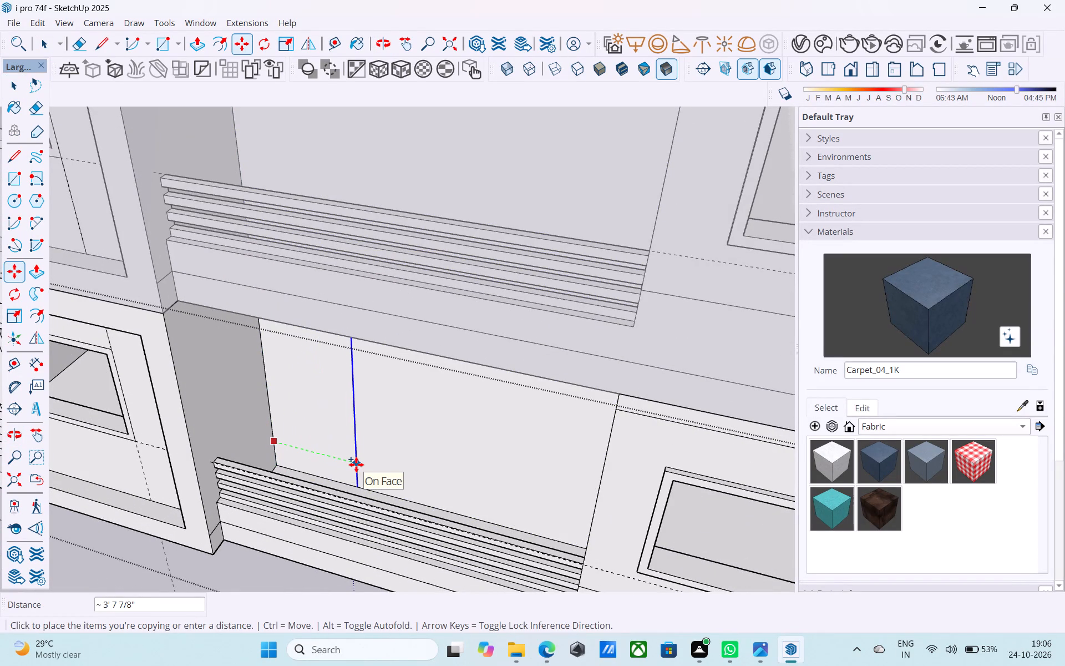
type("4'")
key("Return")
middle_click_drag(429, 505, 486, 438, "shift")
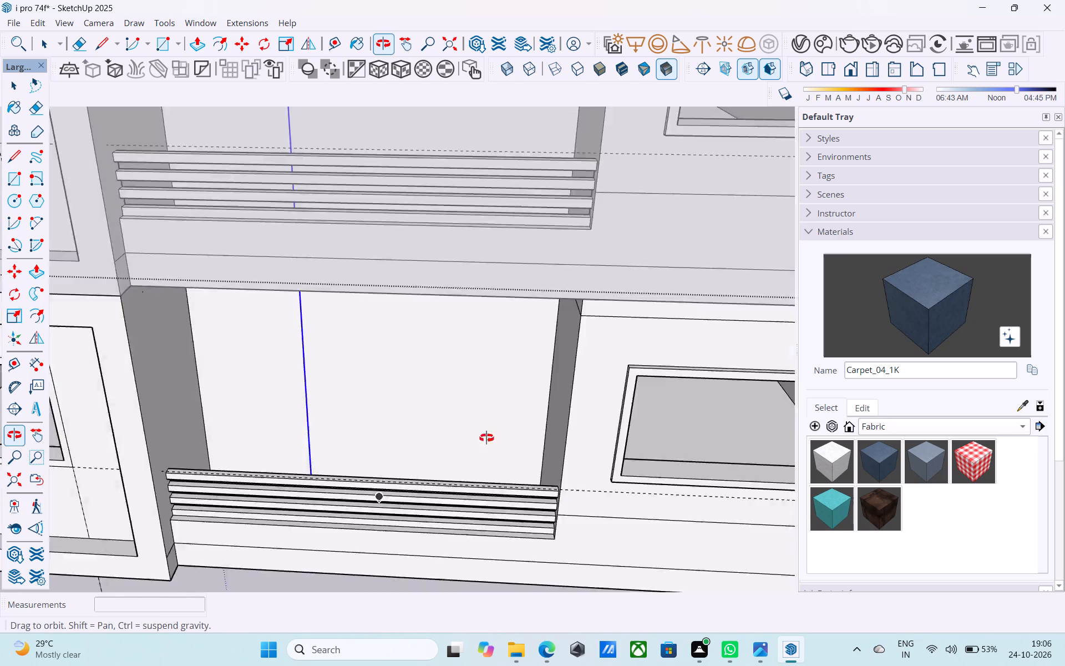
middle_click_drag(486, 438, 589, 344, "shift")
scroll(589, 345, "down", 1)
middle_click_drag(589, 345, 577, 390, "shift")
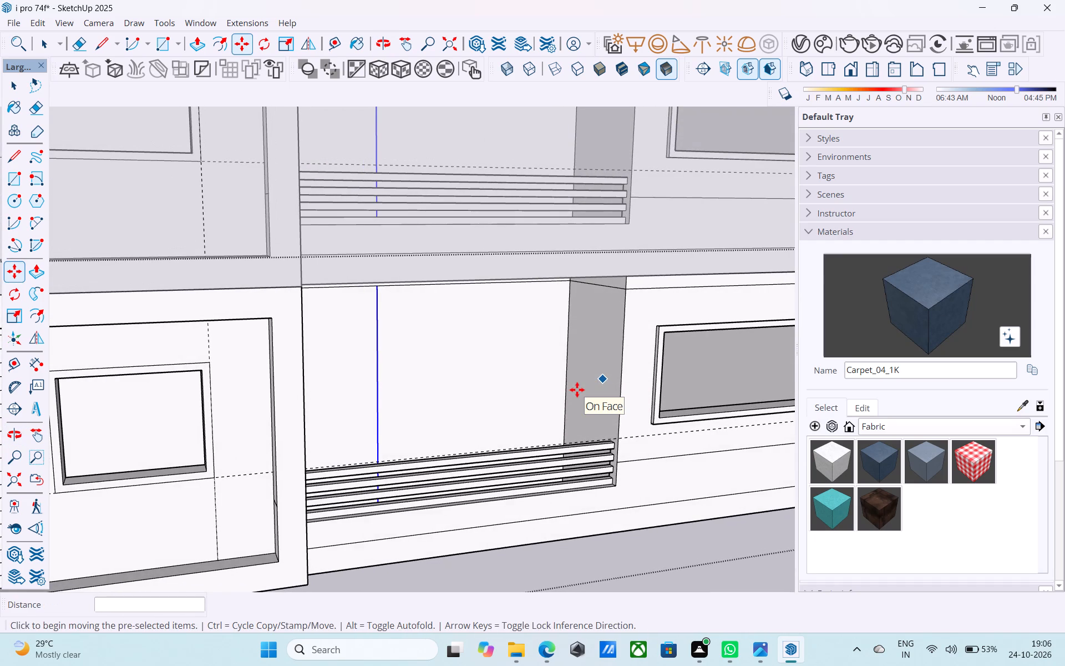
middle_click_drag(577, 390, 585, 359, "shift")
middle_click_drag(585, 359, 576, 434, "shift")
key("space")
Offset the back wall section beside the new dividing line inward, trying 2' before settling on 1'.
scroll(475, 497, "down", 2)
middle_click_drag(475, 497, 464, 429)
scroll(470, 403, "down", 1)
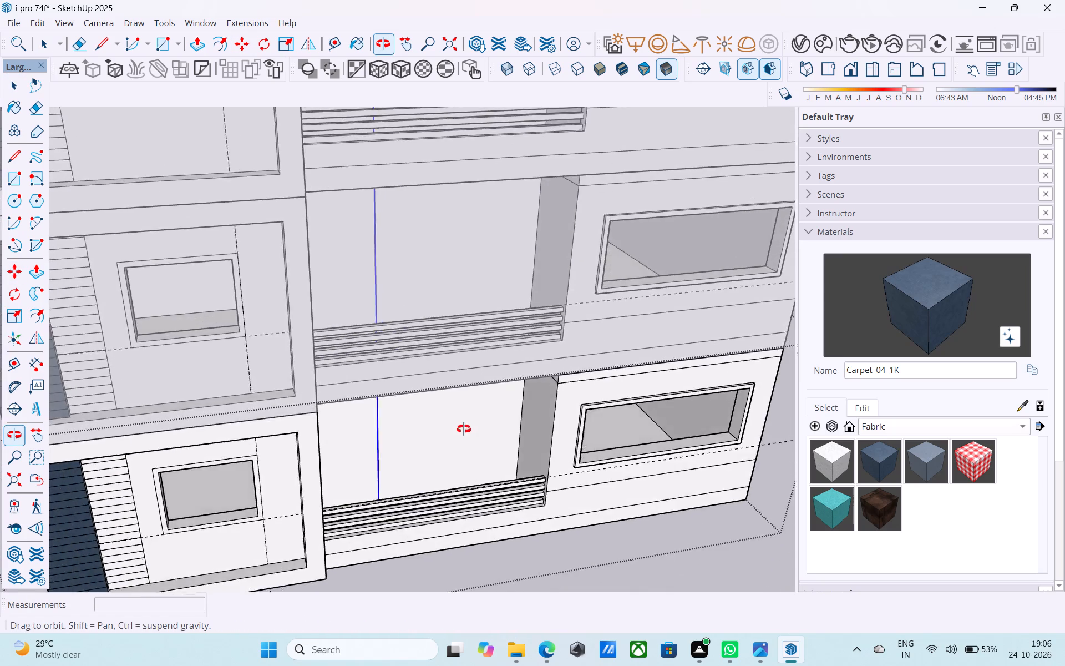
middle_click_drag(464, 429, 458, 387)
scroll(446, 396, "up", 5)
left_click(446, 397)
scroll(445, 397, "up", 1)
middle_click(445, 397)
key("f")
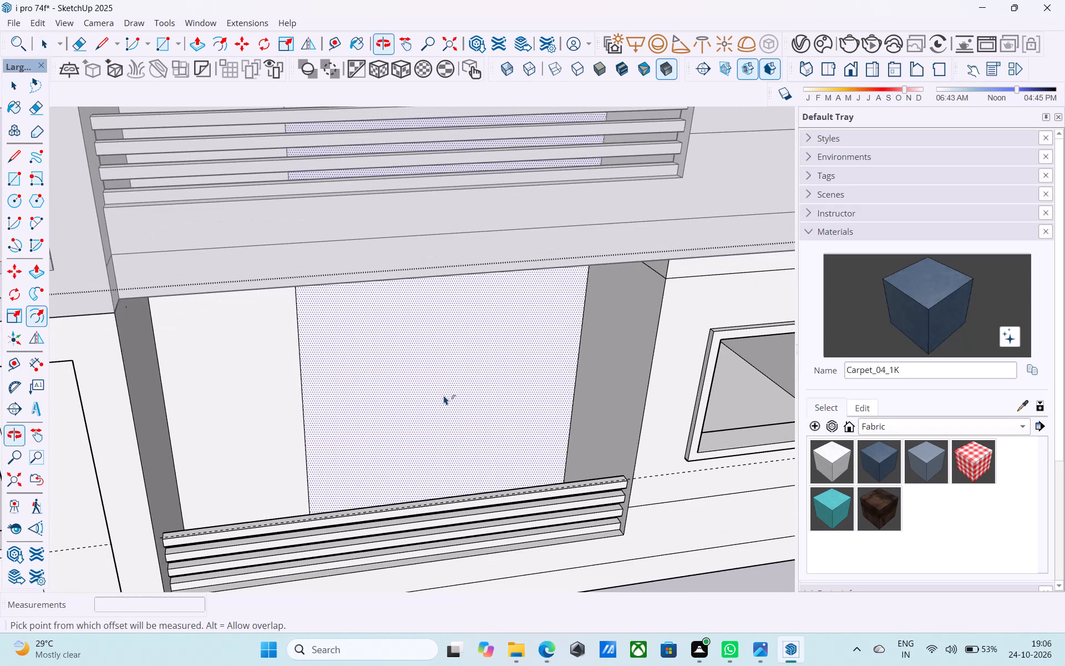
left_click(444, 393)
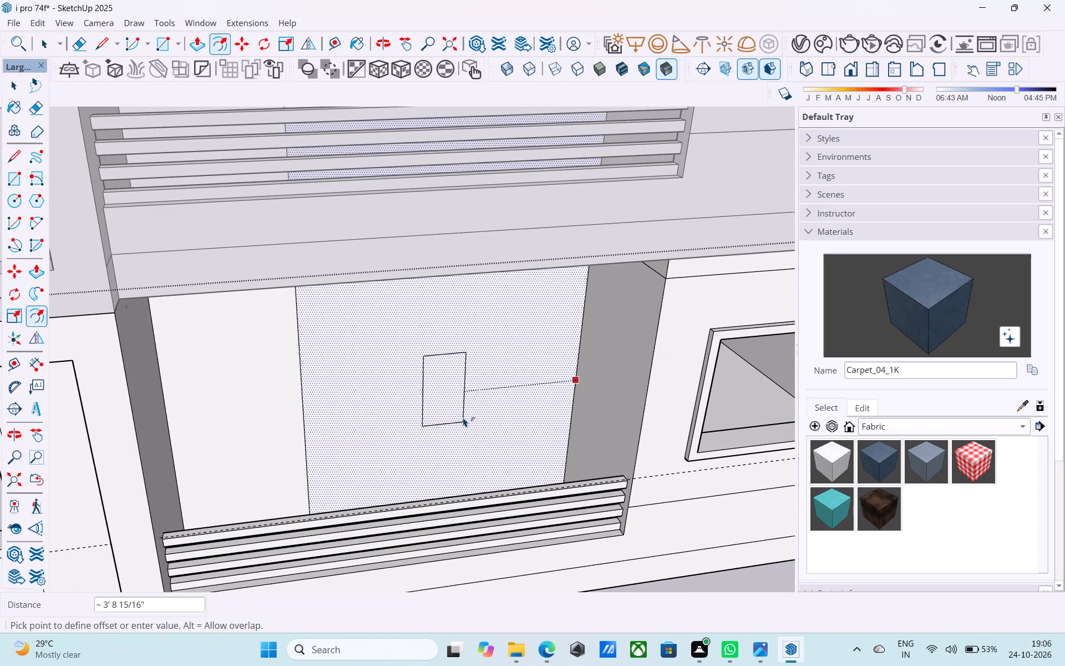
type("2'")
key("Return")
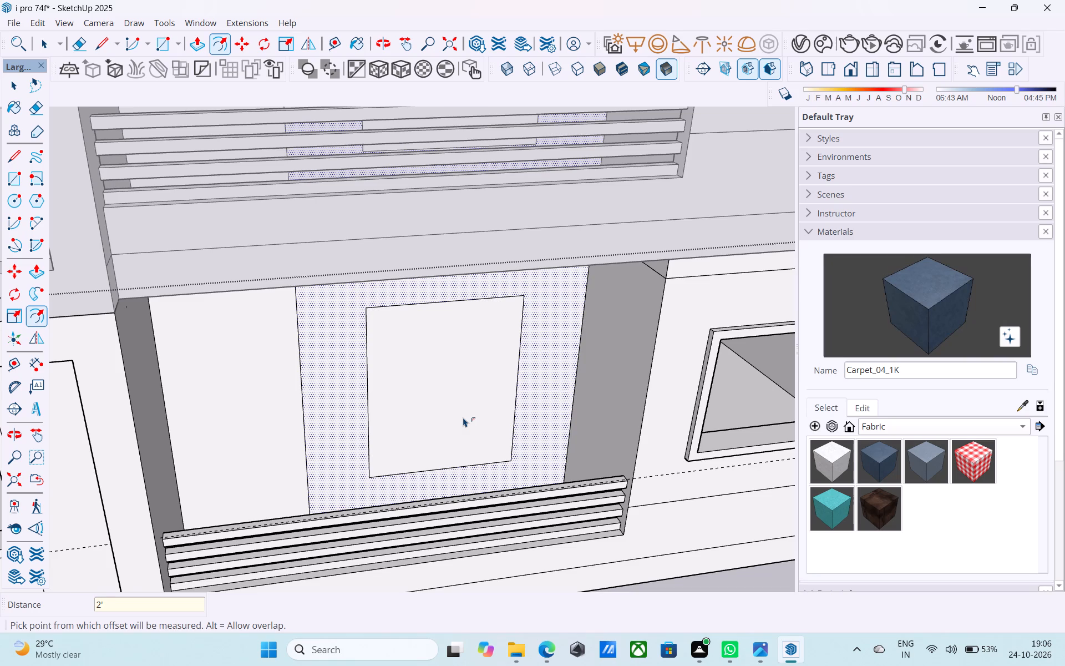
type("1'")
key("Return")
key("space")
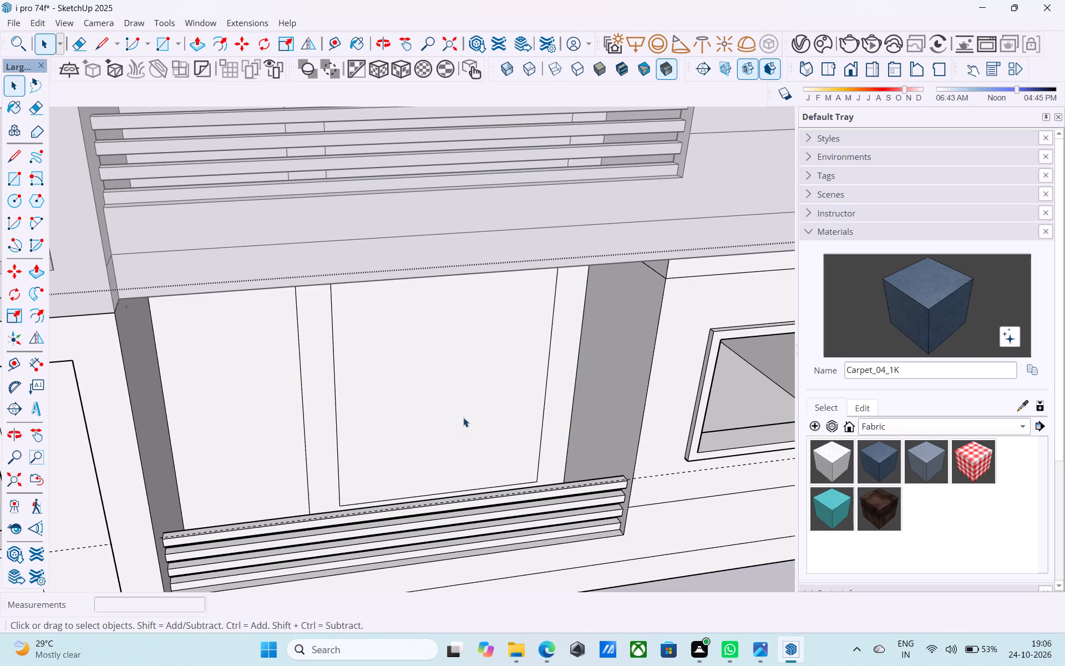
Start an offset on the inner rectangular face of the balcony's back wall.
scroll(475, 412, "up", 1)
scroll(476, 398, "down", 4)
middle_click_drag(468, 396, 445, 326)
scroll(450, 309, "down", 1)
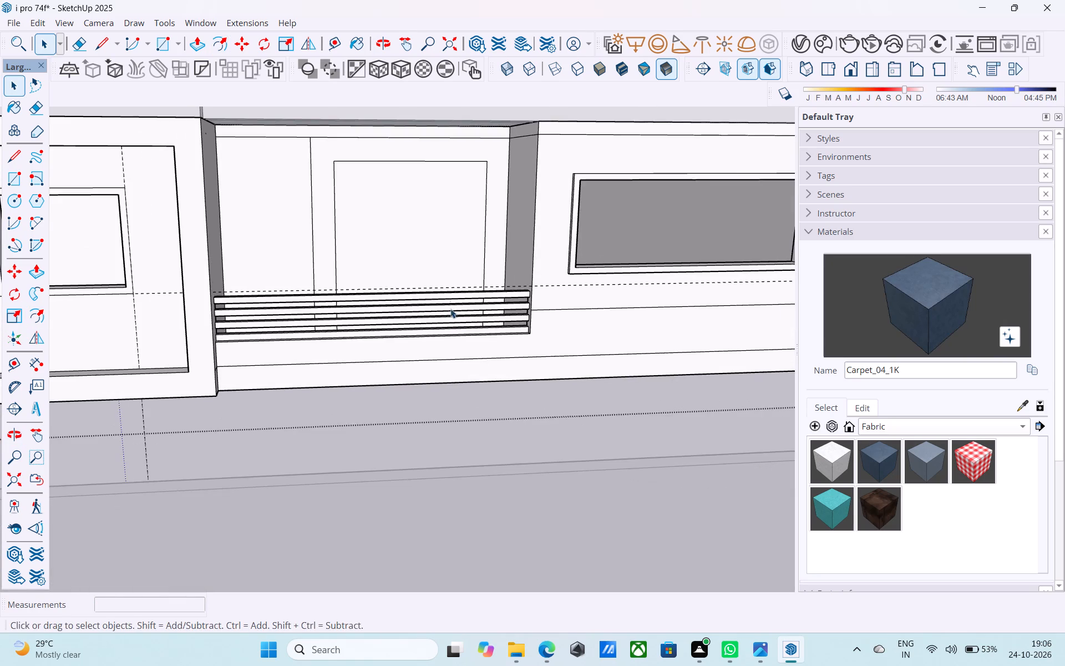
middle_click_drag(450, 309, 461, 404, "shift")
scroll(477, 341, "down", 2)
middle_click_drag(476, 341, 465, 401, "shift")
scroll(454, 331, "up", 3)
left_click(439, 331)
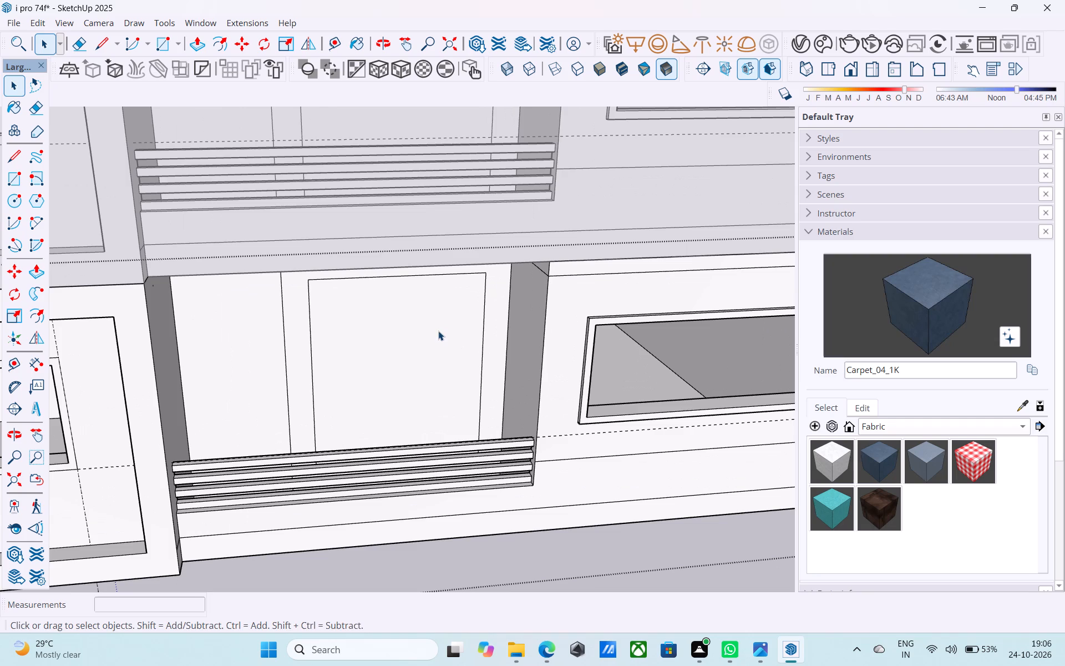
key("f")
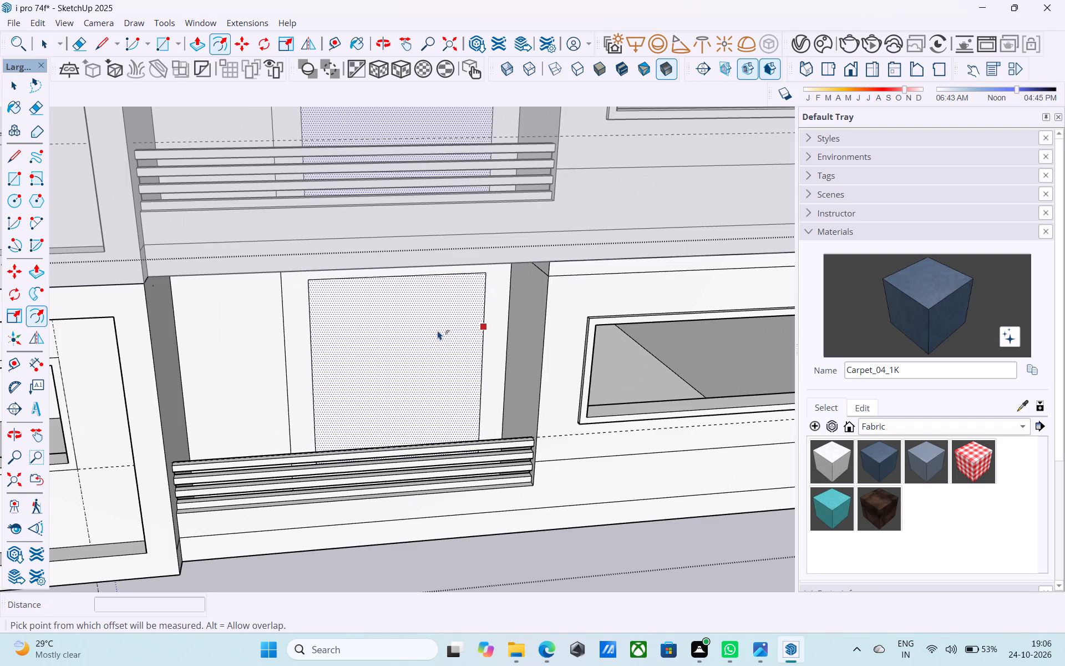
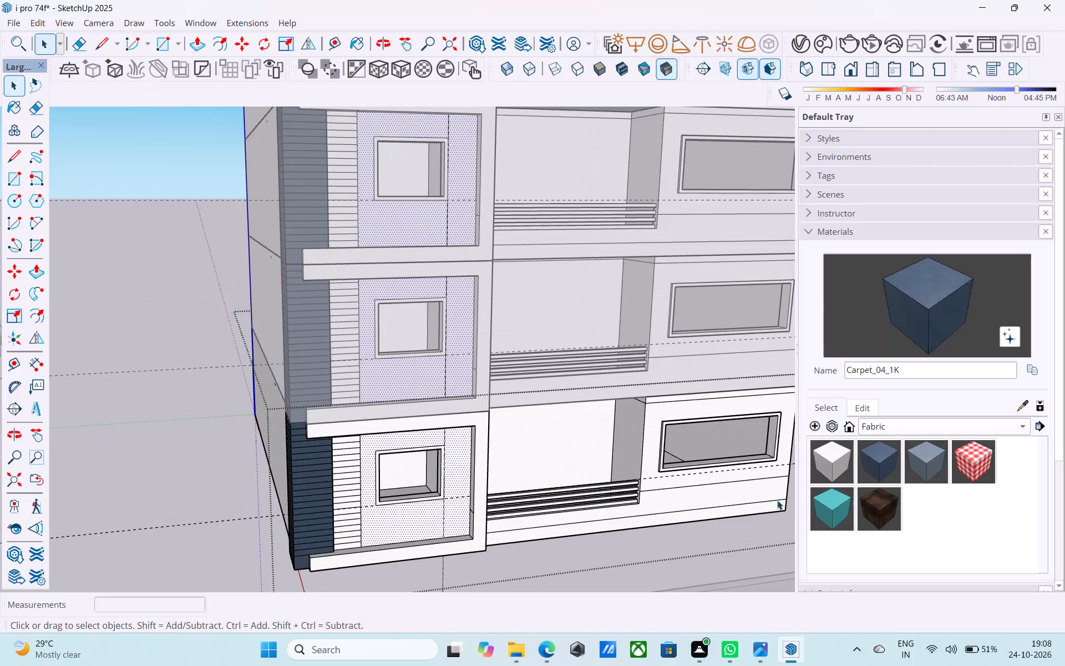
Paint the selected wall panel around the small window with D07_Ochre_Flame from the Solid Colors collection.
scroll(863, 475, "up", 2)
left_click(884, 425)
left_click(909, 517)
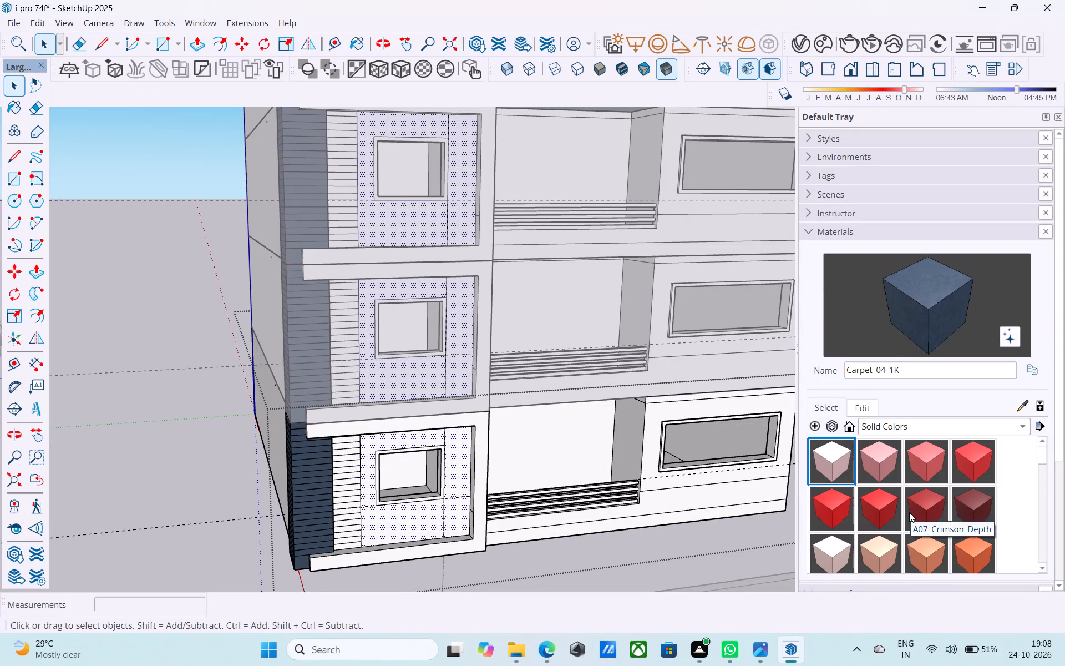
scroll(909, 512, "down", 6)
left_click(922, 543)
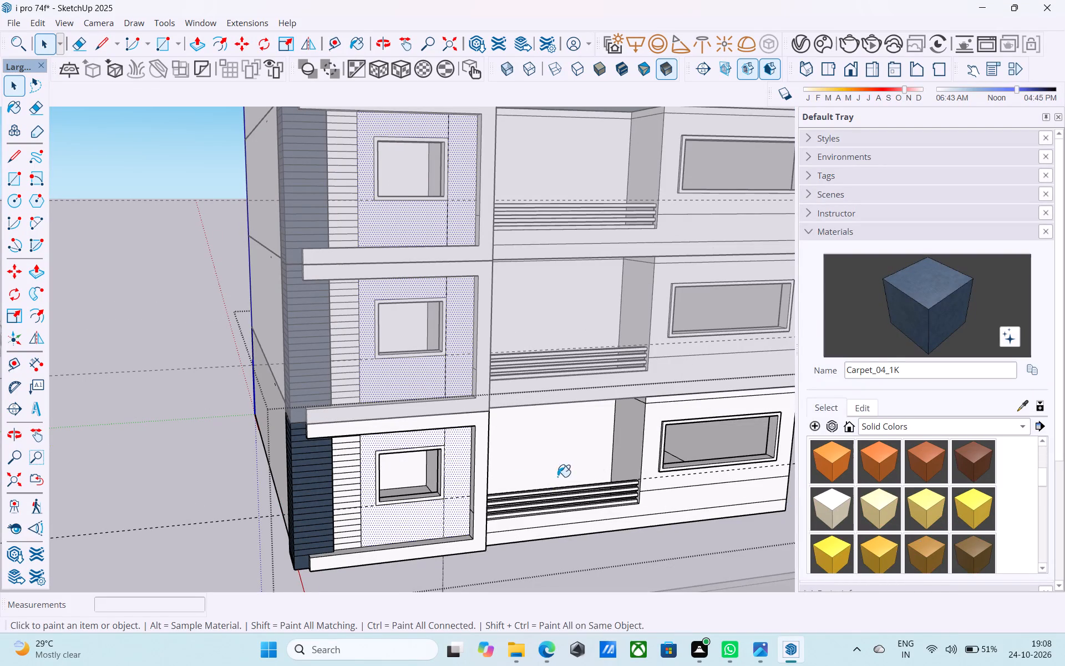
left_click(460, 460)
Paint the wall around the wide window and the lower wall strip beneath it and the railing with D07_Ochre_Flame.
middle_click_drag(597, 492, 507, 500)
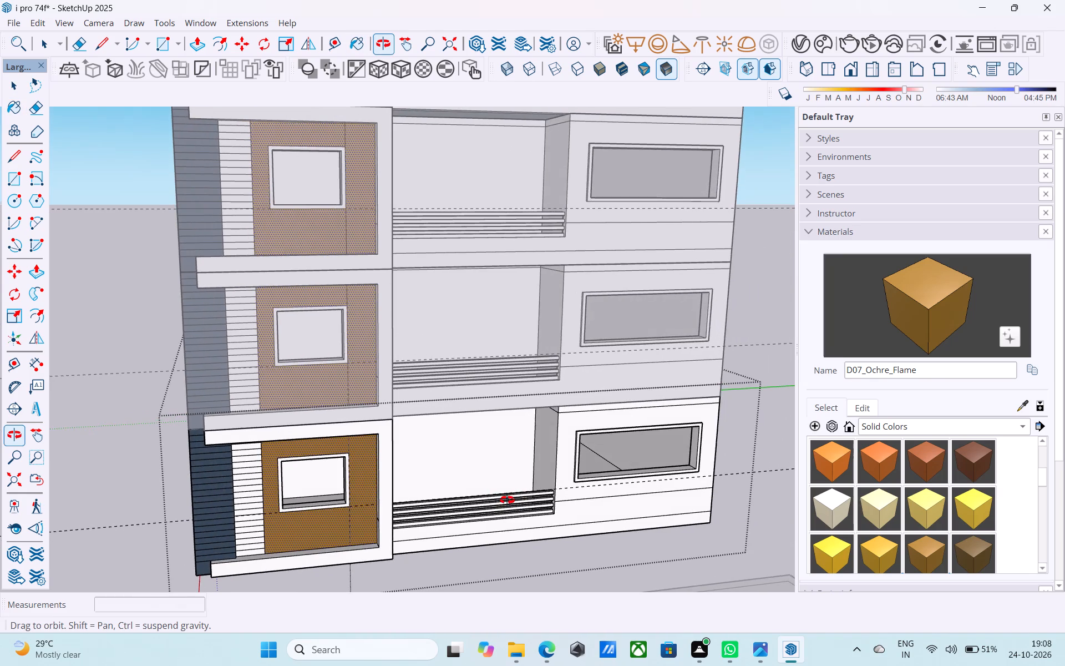
middle_click_drag(507, 500, 504, 501)
middle_click_drag(580, 478, 399, 468)
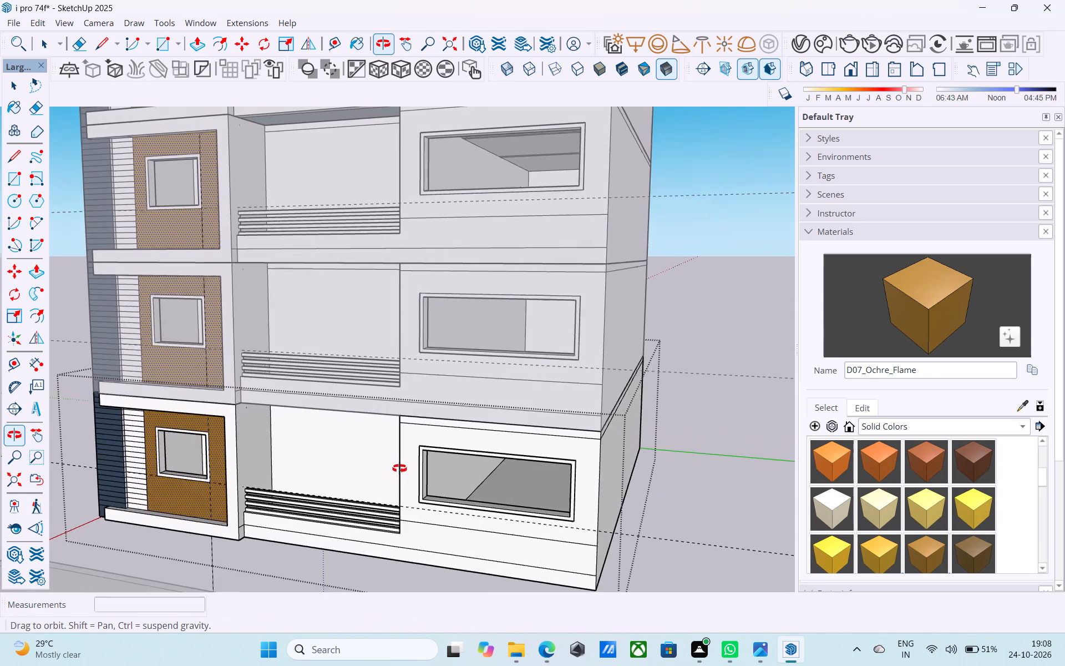
middle_click_drag(399, 468, 577, 445)
left_click(572, 477)
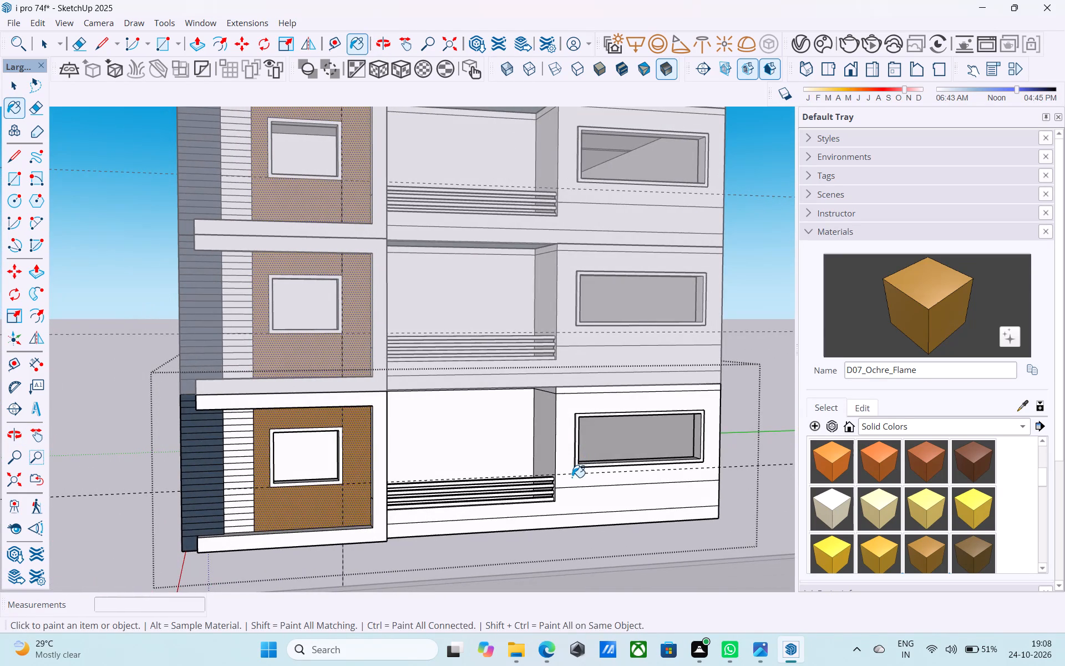
middle_click_drag(573, 478, 564, 483, "shift")
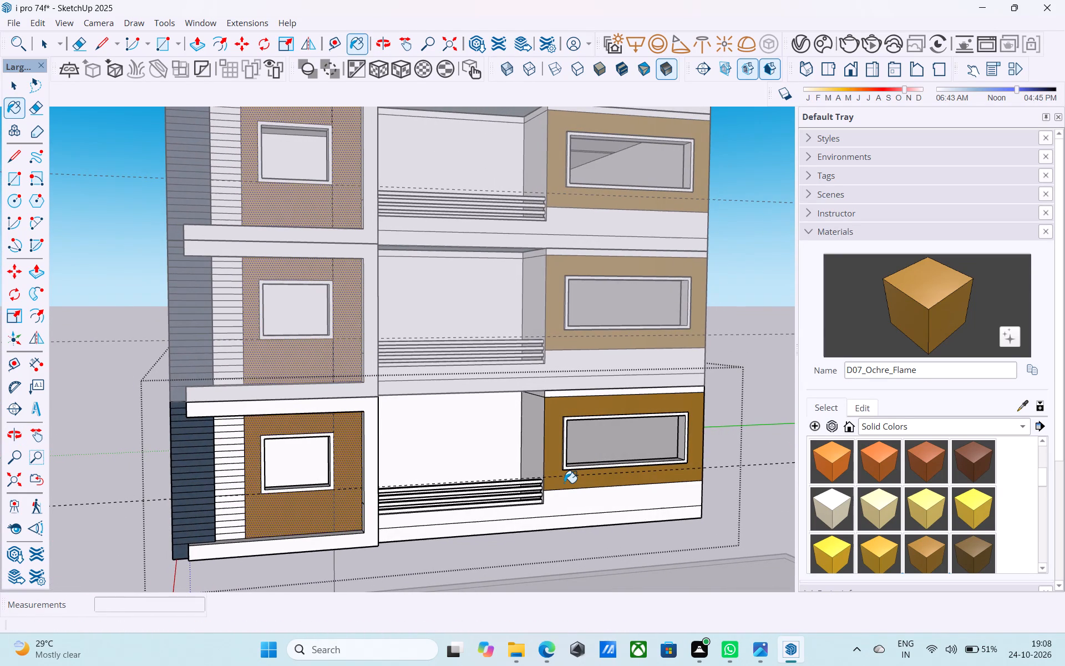
scroll(567, 508, "up", 1)
left_click(567, 508)
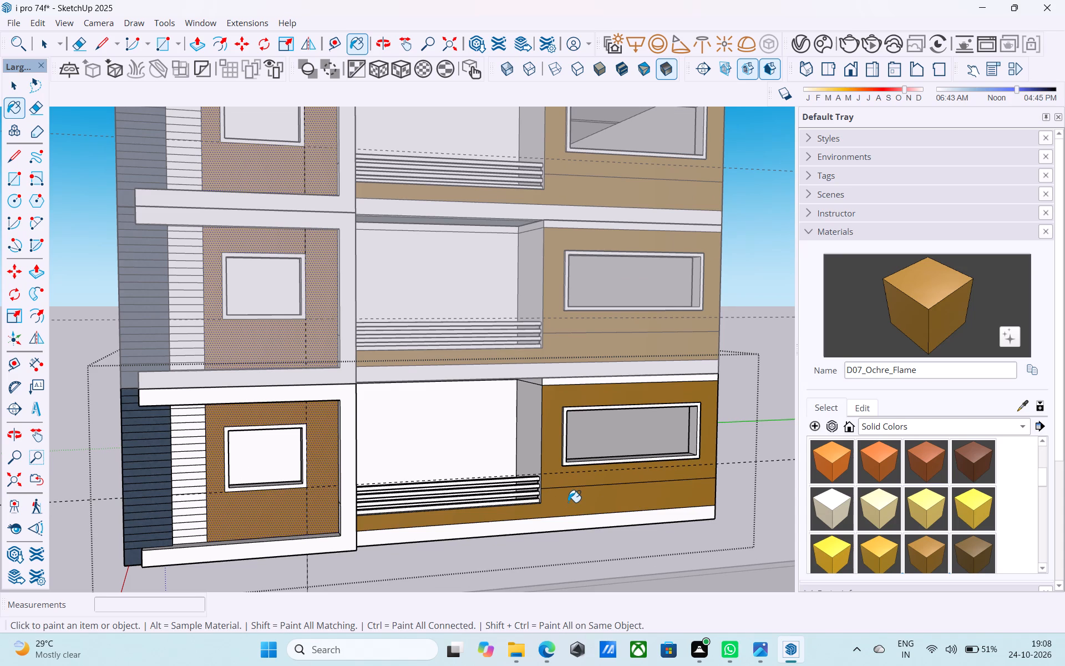
Save the model.
key("space")
key("ctrl+s")
key("space")
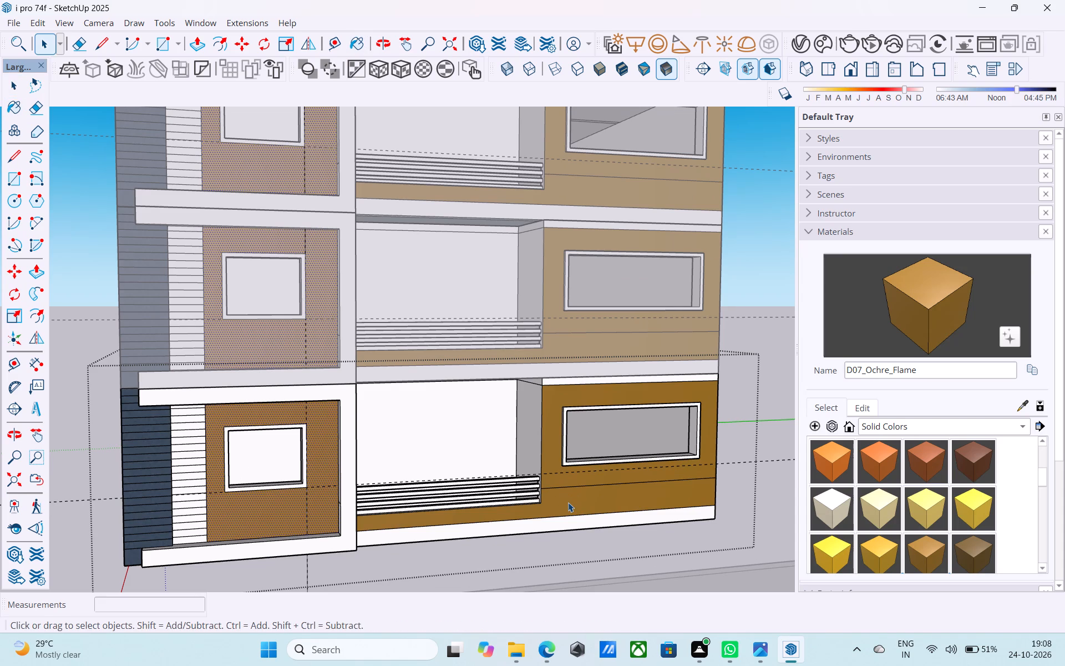
Erase the horizontal edge between the ochre wall and the thin white strip above the wide window.
scroll(569, 501, "down", 10)
middle_click_drag(569, 501, 585, 539)
middle_click_drag(608, 469, 611, 479, "shift")
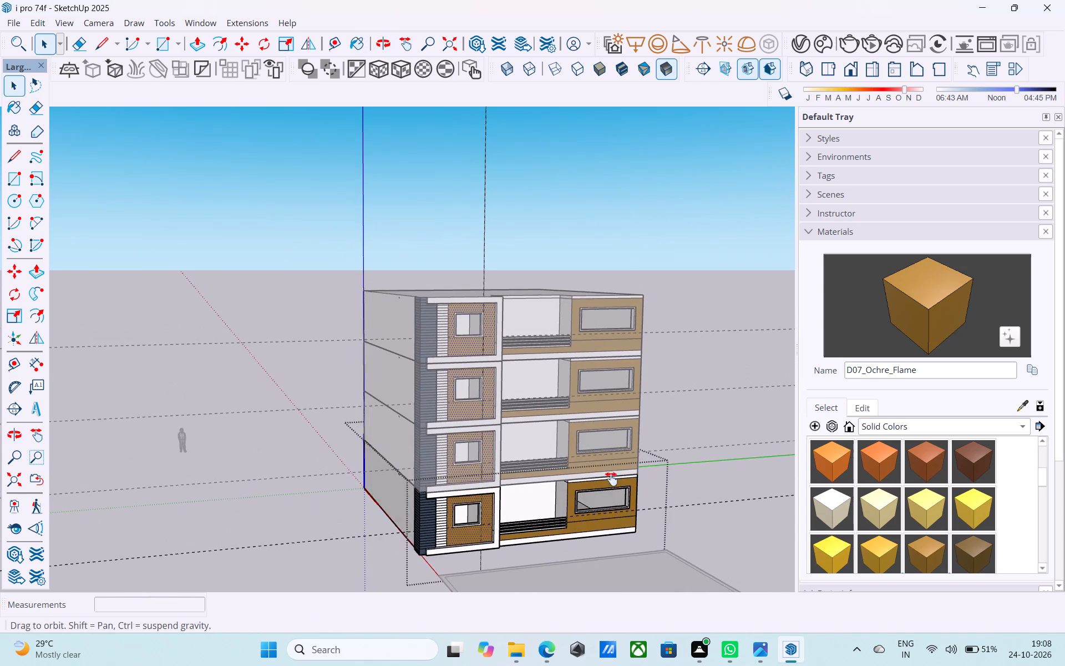
middle_click_drag(611, 479, 612, 496, "shift")
scroll(612, 496, "up", 5)
scroll(612, 496, "down", 2)
middle_click_drag(612, 496, 596, 423, "shift")
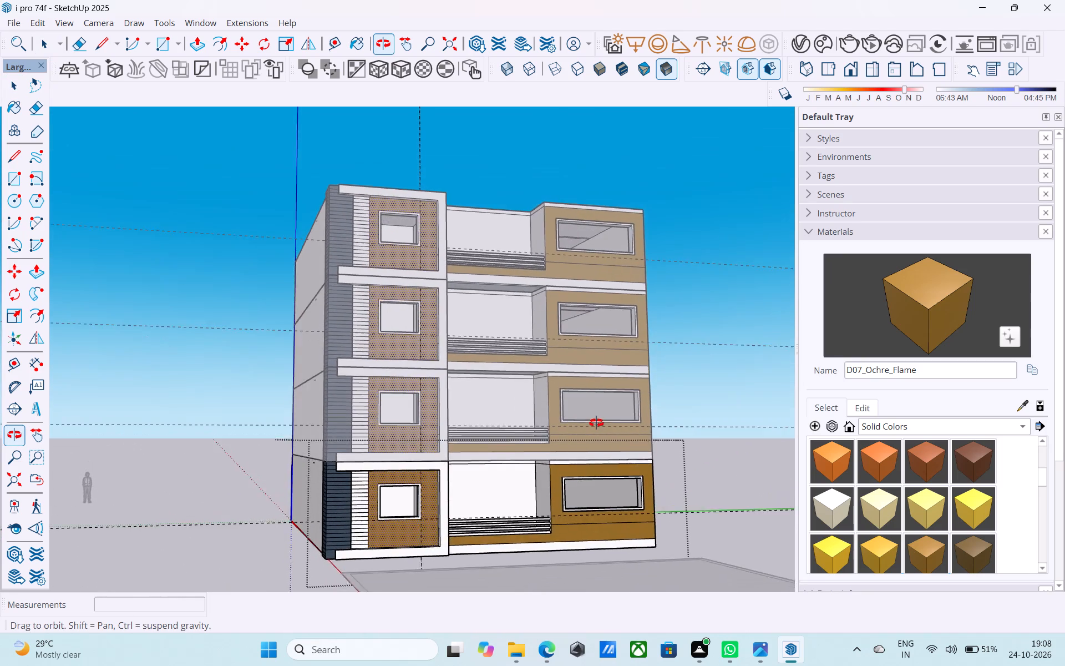
middle_click_drag(596, 423, 605, 446, "shift")
scroll(618, 476, "up", 6)
middle_click_drag(602, 478, 454, 516)
scroll(590, 483, "up", 1)
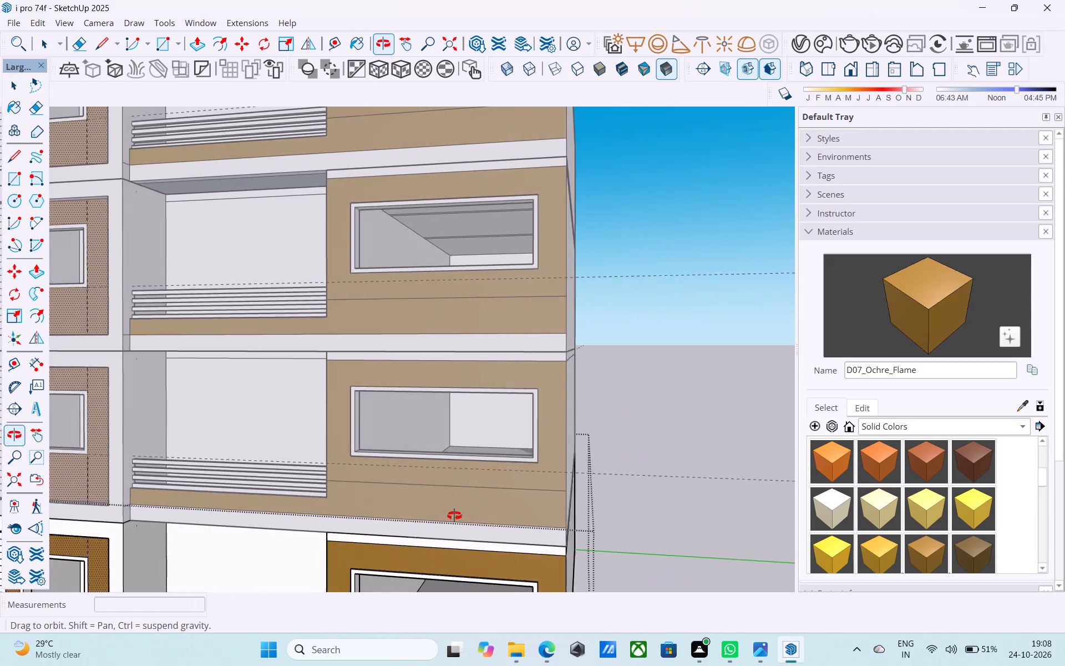
middle_click_drag(454, 516, 470, 417)
scroll(492, 460, "up", 5)
left_click(509, 456)
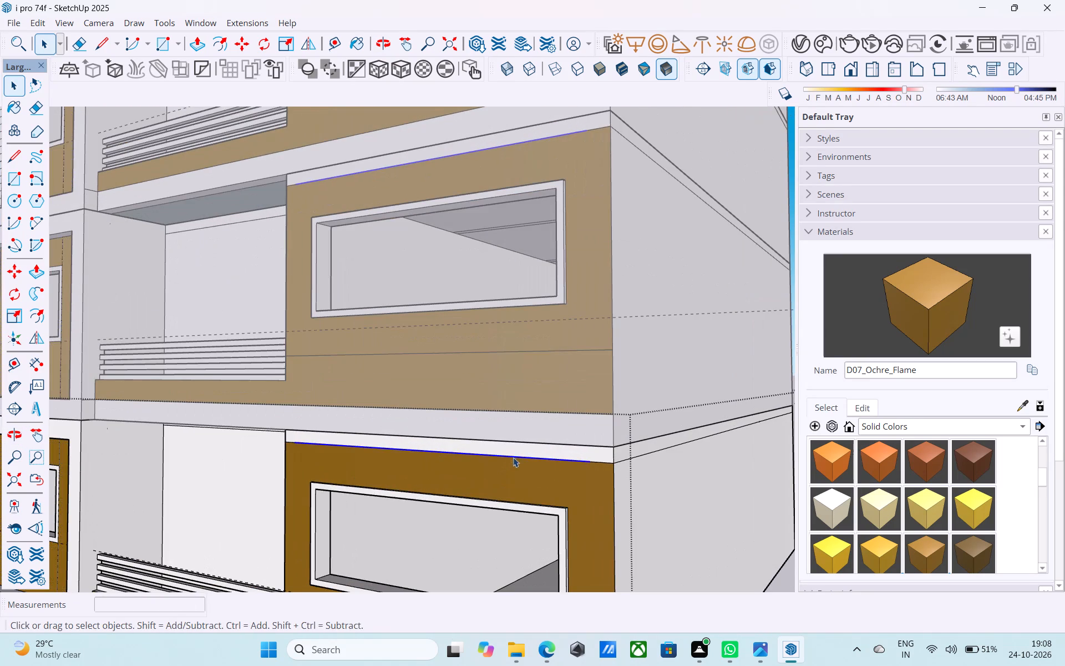
middle_click_drag(557, 468, 540, 469)
scroll(541, 470, "up", 5)
key("e")
left_click_drag(549, 448, 549, 454)
left_click_drag(567, 427, 570, 432)
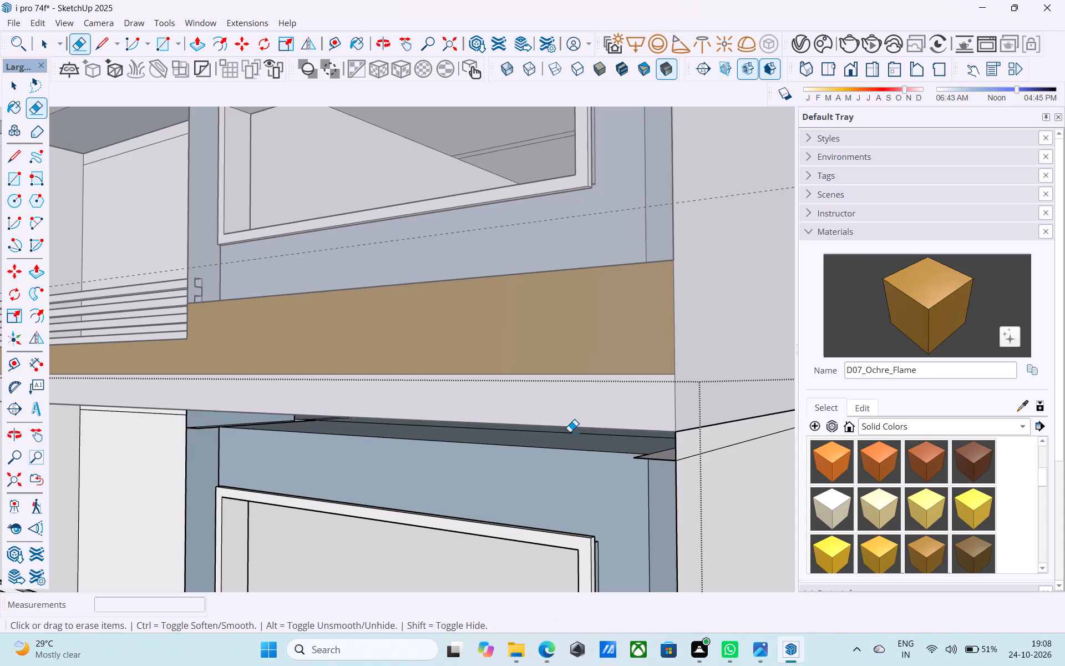
key("ctrl+z")
key("space")
Erase the two leftover short edge stubs at the upper corners of the ochre wall around the wide window.
middle_click_drag(435, 457, 561, 311)
scroll(571, 320, "down", 5)
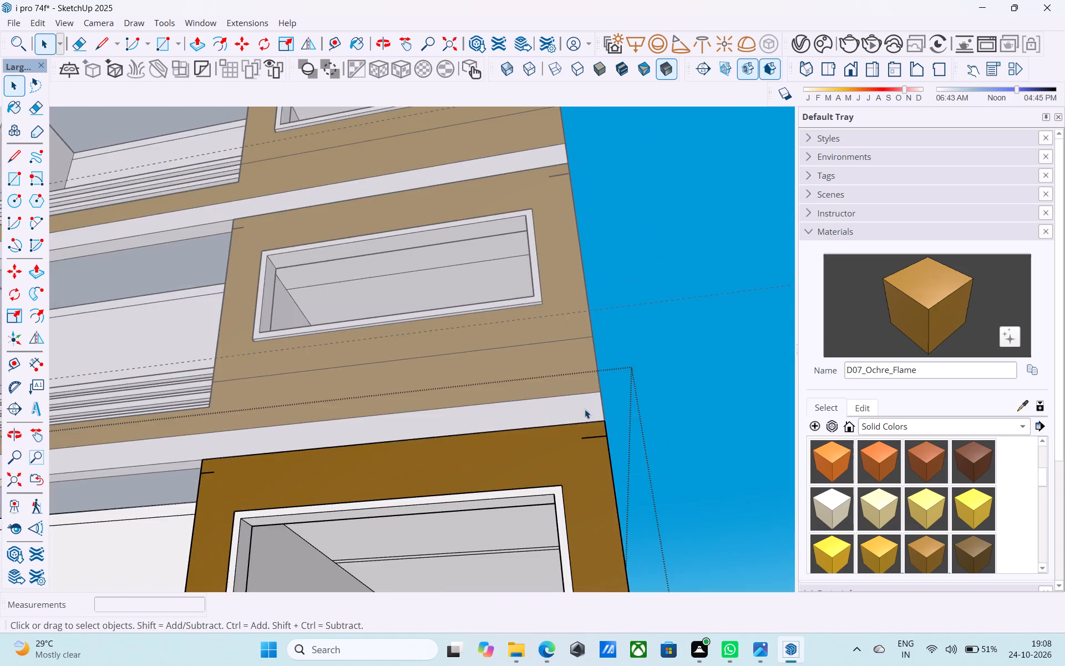
middle_click_drag(579, 422, 722, 389)
middle_click_drag(722, 389, 450, 526, "shift")
scroll(575, 405, "down", 20)
scroll(575, 405, "down", 15)
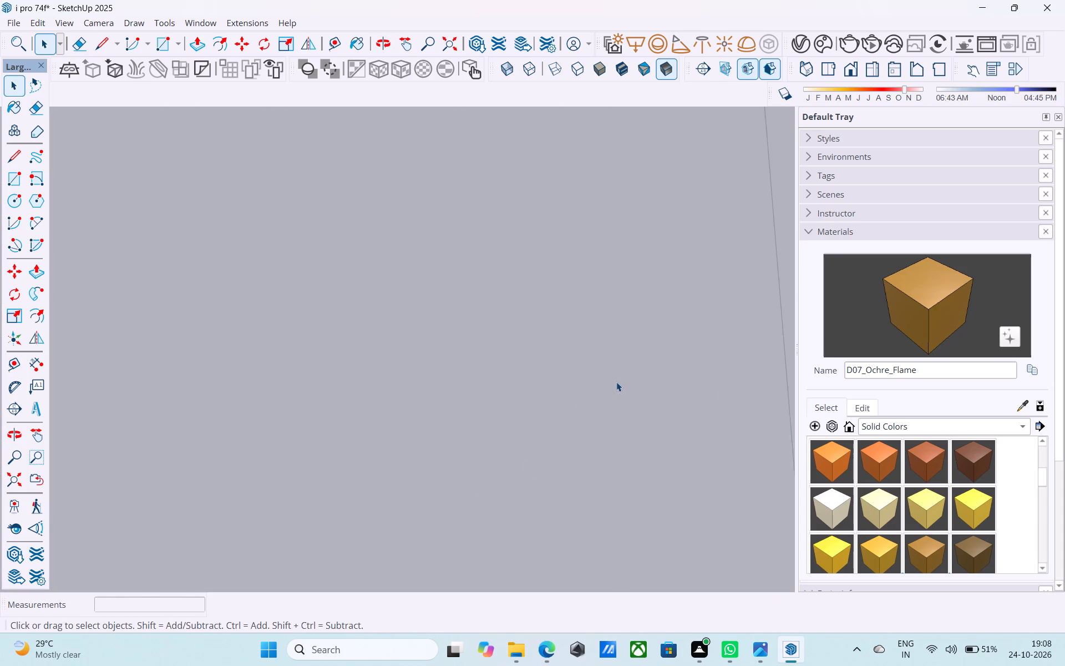
scroll(616, 382, "down", 20)
scroll(616, 382, "down", 14)
middle_click_drag(621, 376, 636, 468)
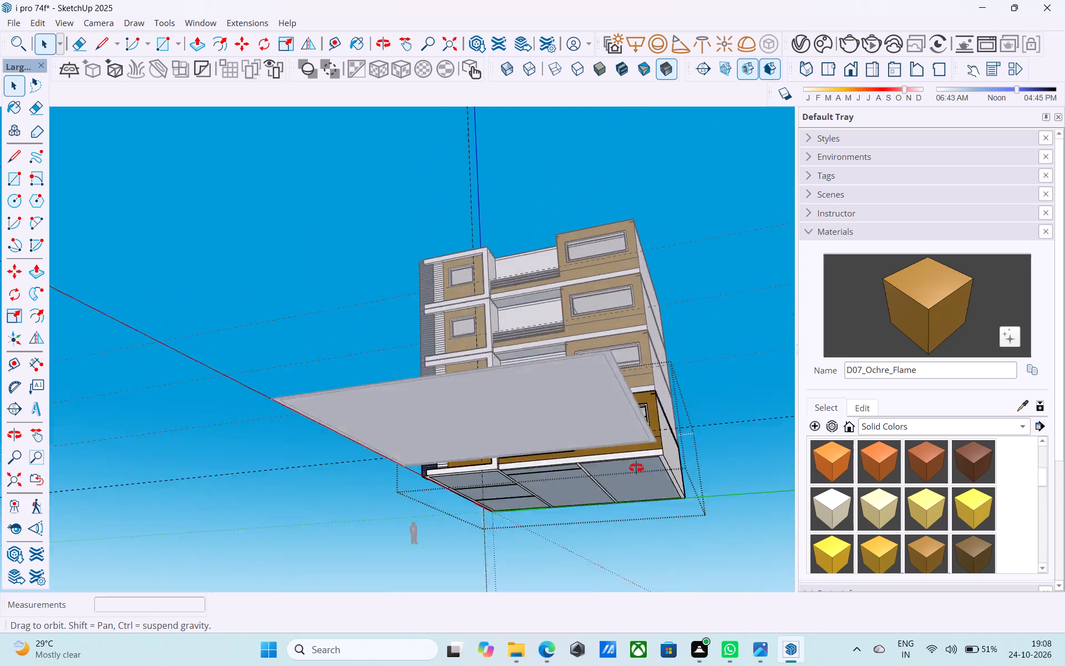
middle_click_drag(636, 468, 642, 563)
middle_click_drag(653, 431, 638, 496)
scroll(638, 495, "up", 13)
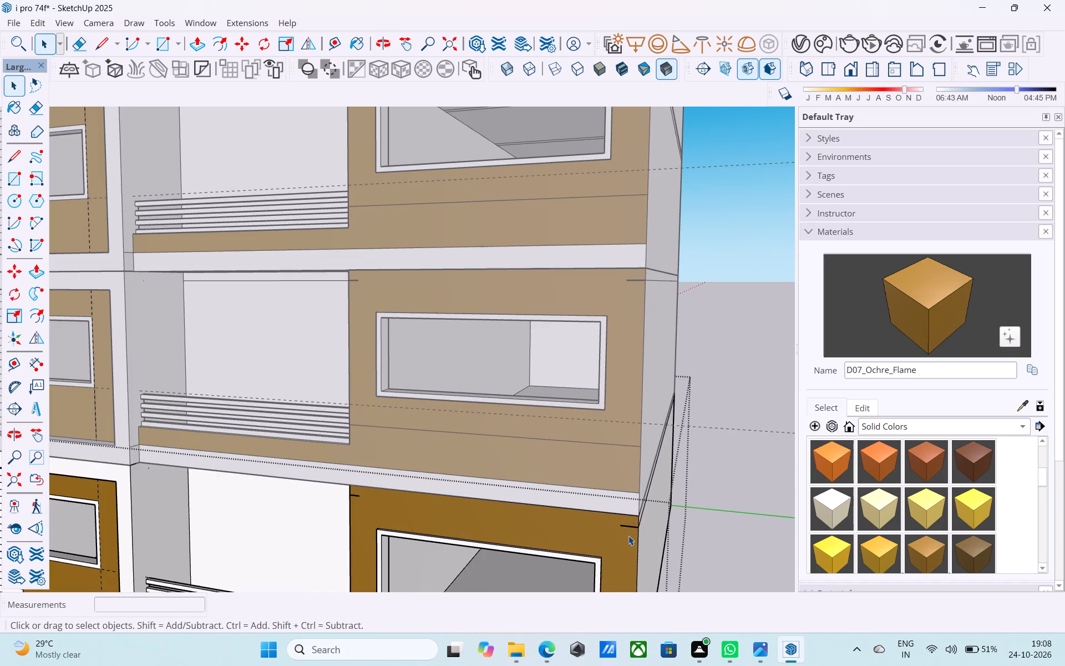
key("e")
scroll(628, 536, "up", 5)
left_click(628, 522)
middle_click_drag(488, 497, 723, 454, "shift")
scroll(485, 455, "up", 3)
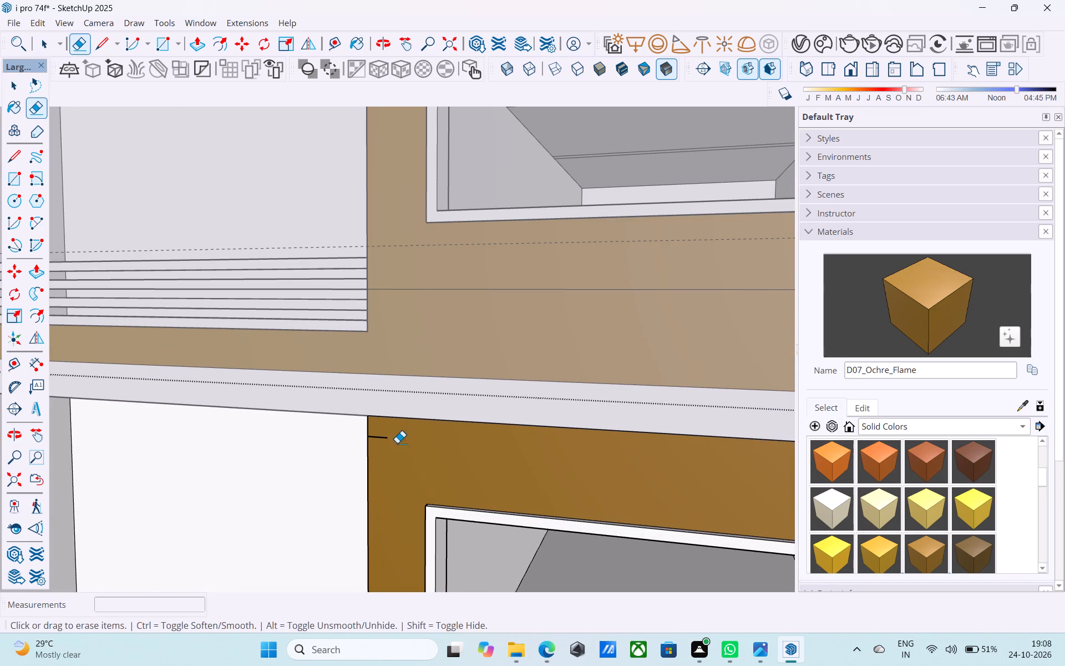
left_click_drag(390, 438, 382, 435)
Save the model with the cleaned-up ochre wall.
scroll(439, 443, "down", 11)
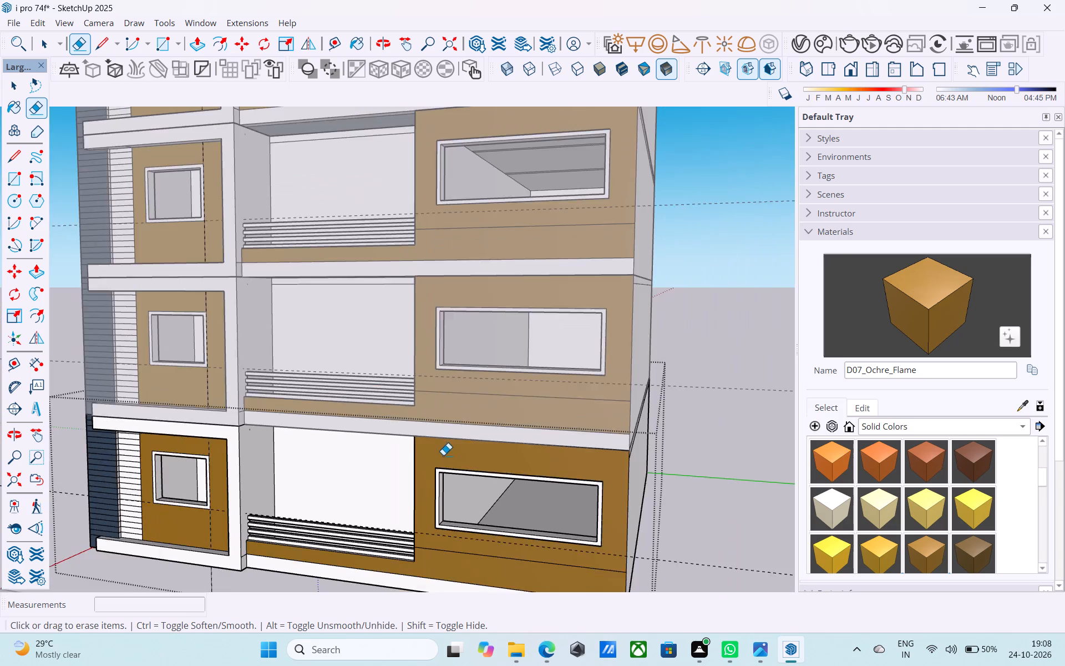
scroll(443, 455, "down", 6)
middle_click_drag(447, 467, 495, 479)
scroll(545, 466, "up", 6)
key("space")
scroll(548, 460, "down", 3)
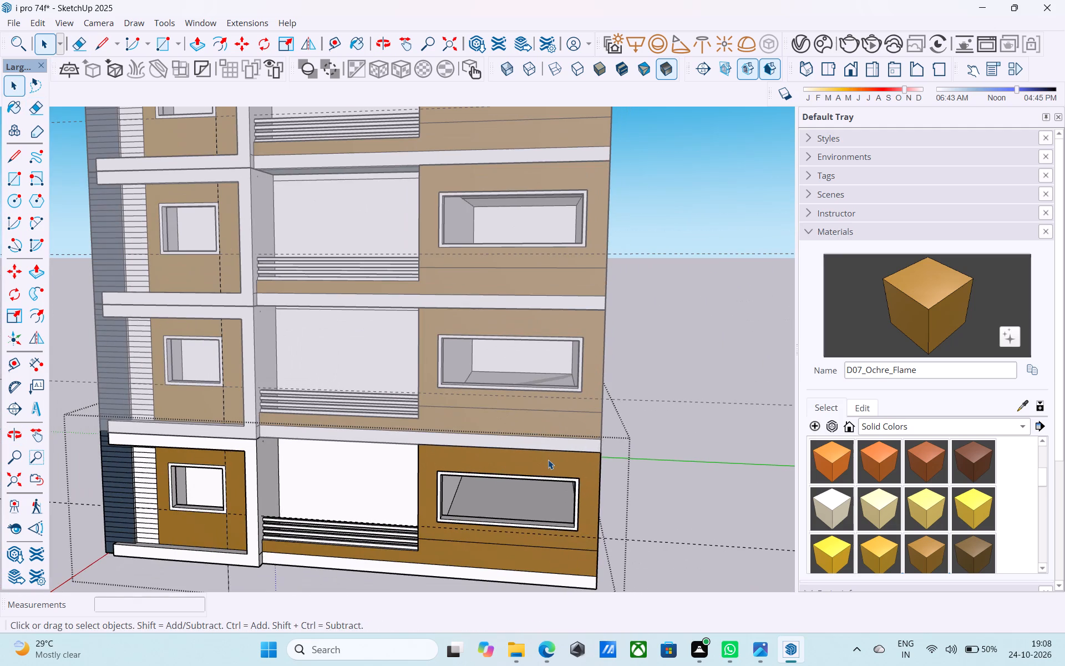
key("ctrl+s")
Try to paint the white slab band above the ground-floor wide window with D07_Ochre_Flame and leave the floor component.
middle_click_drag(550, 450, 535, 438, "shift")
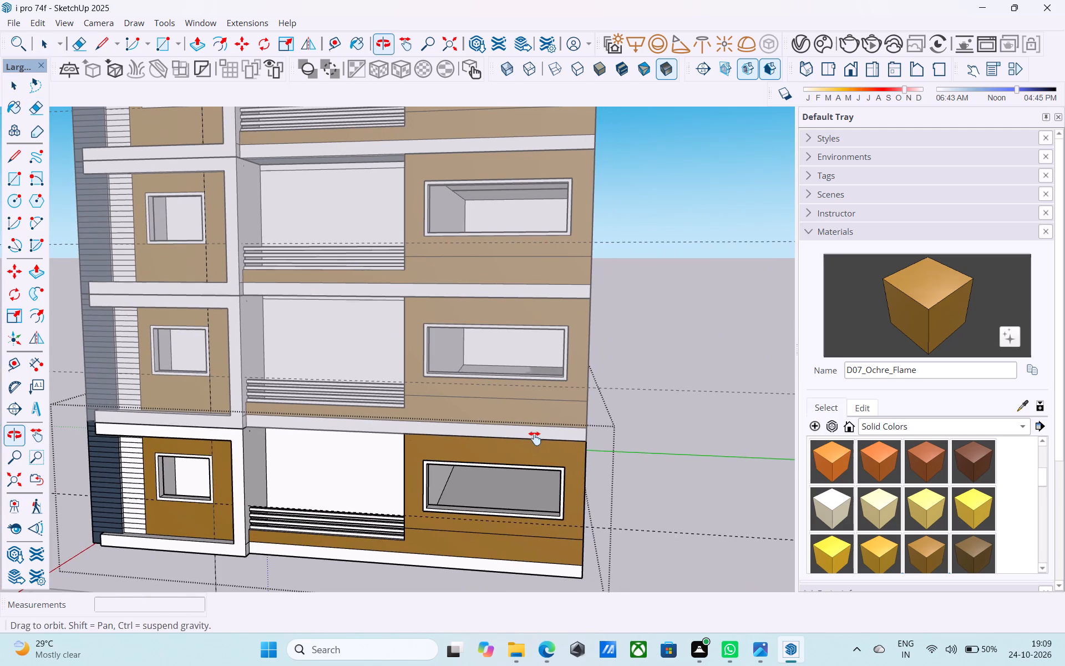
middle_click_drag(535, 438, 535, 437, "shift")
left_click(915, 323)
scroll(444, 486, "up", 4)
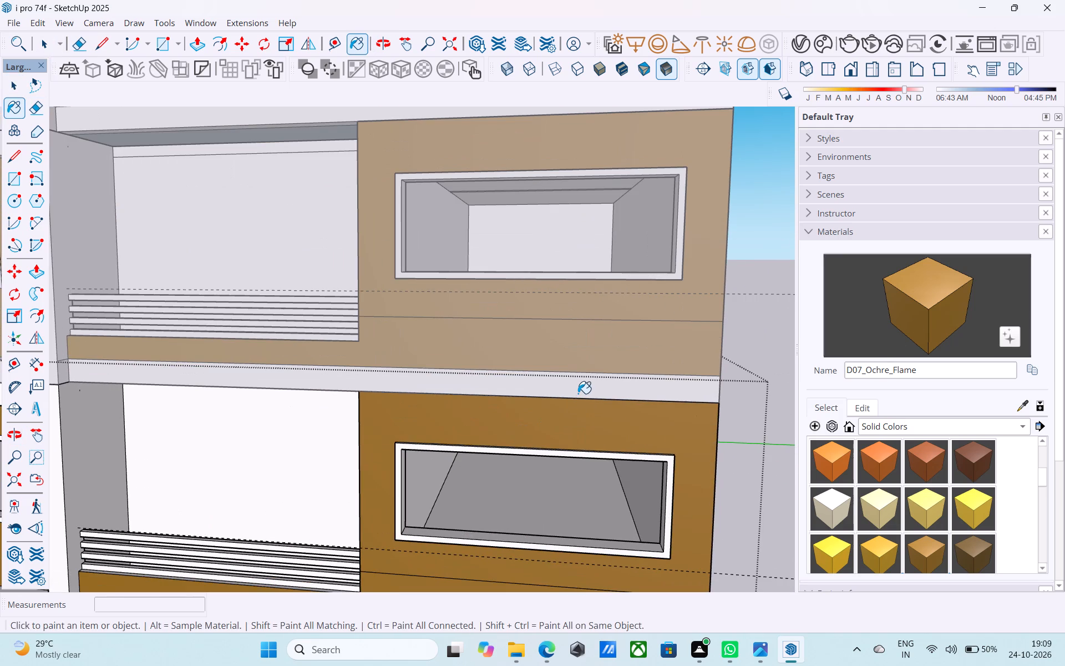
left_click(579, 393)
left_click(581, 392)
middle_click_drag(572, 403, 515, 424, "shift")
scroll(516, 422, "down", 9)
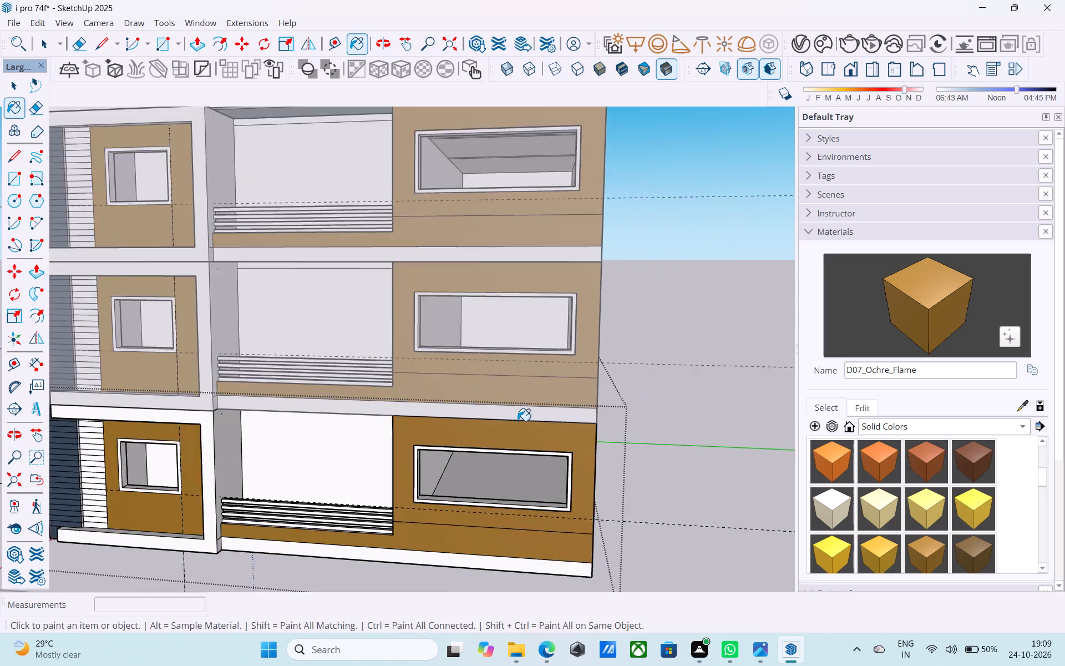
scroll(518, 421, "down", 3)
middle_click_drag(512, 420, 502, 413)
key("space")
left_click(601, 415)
Save the model.
middle_click_drag(526, 430, 543, 435)
key("ctrl+s")
key("space")
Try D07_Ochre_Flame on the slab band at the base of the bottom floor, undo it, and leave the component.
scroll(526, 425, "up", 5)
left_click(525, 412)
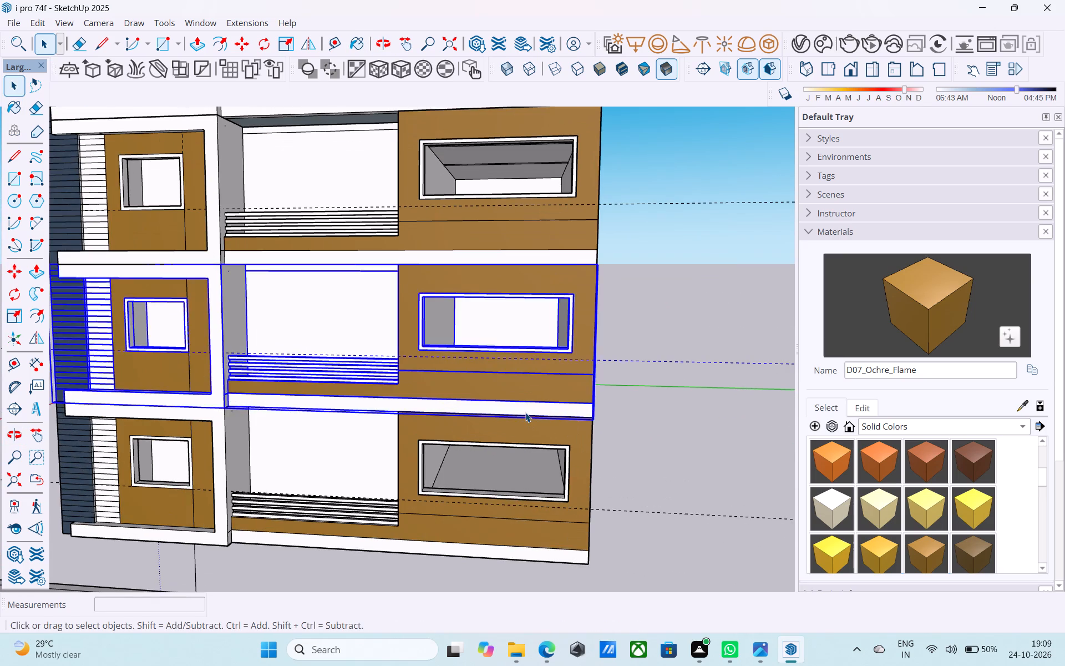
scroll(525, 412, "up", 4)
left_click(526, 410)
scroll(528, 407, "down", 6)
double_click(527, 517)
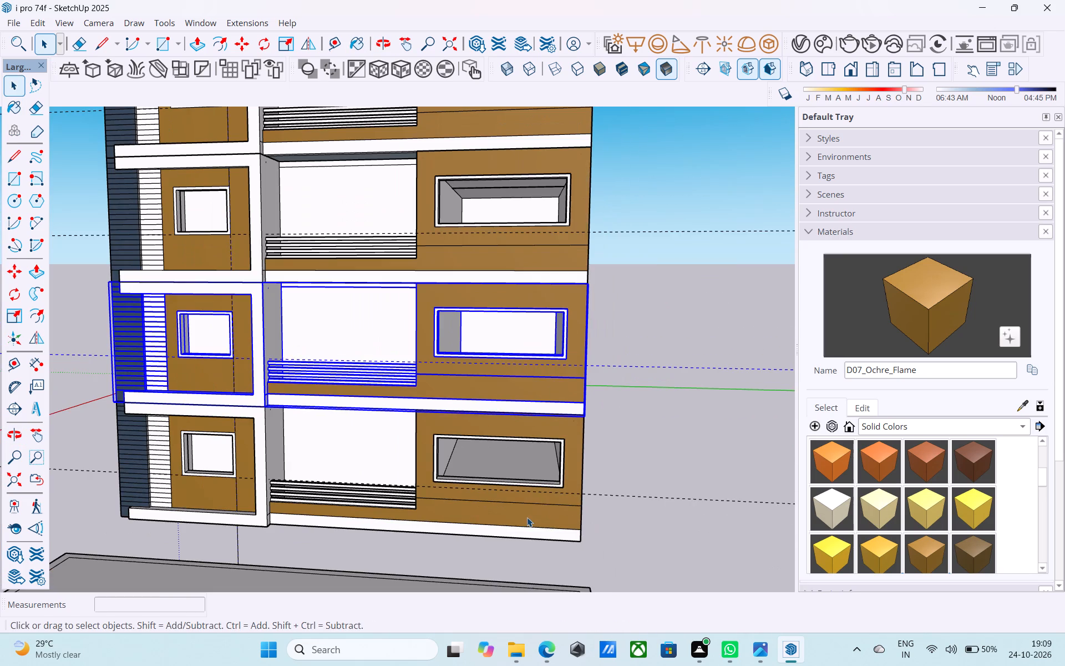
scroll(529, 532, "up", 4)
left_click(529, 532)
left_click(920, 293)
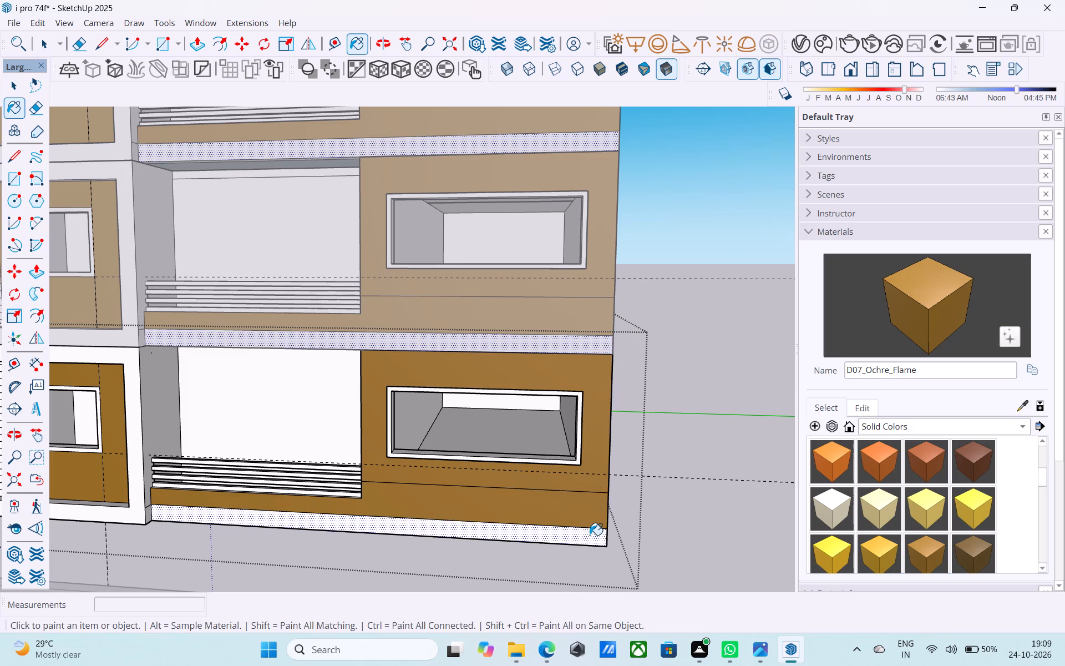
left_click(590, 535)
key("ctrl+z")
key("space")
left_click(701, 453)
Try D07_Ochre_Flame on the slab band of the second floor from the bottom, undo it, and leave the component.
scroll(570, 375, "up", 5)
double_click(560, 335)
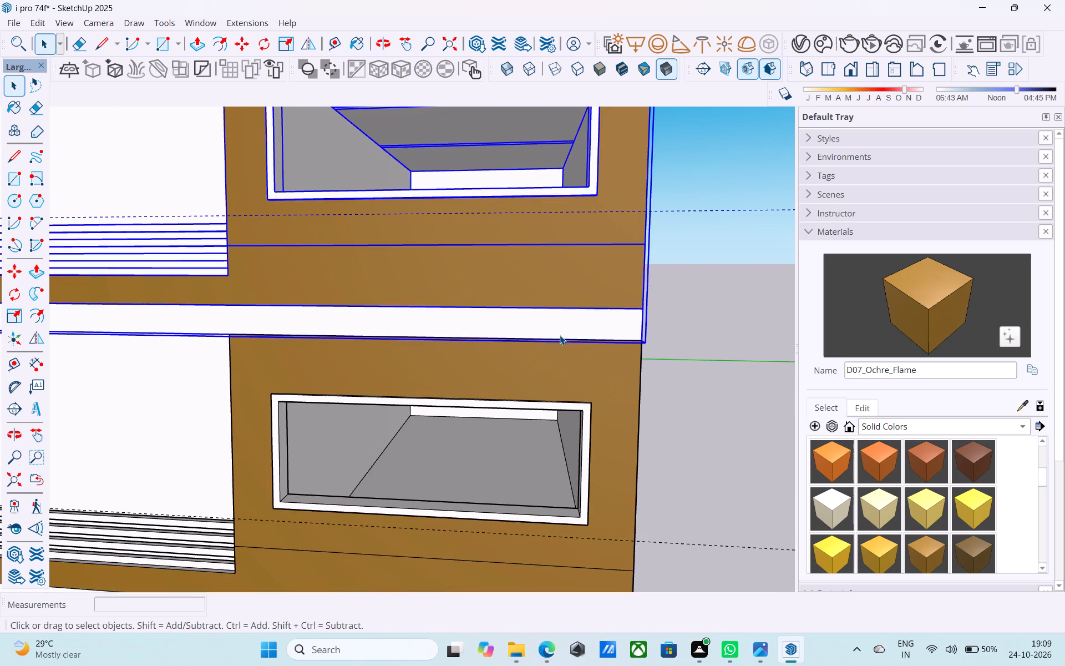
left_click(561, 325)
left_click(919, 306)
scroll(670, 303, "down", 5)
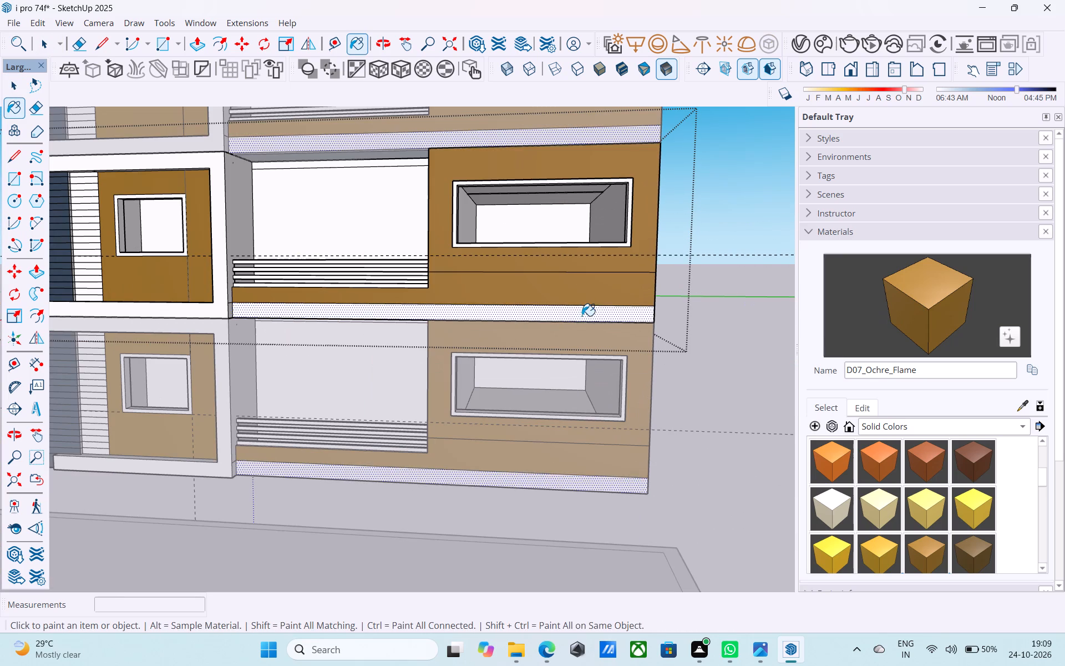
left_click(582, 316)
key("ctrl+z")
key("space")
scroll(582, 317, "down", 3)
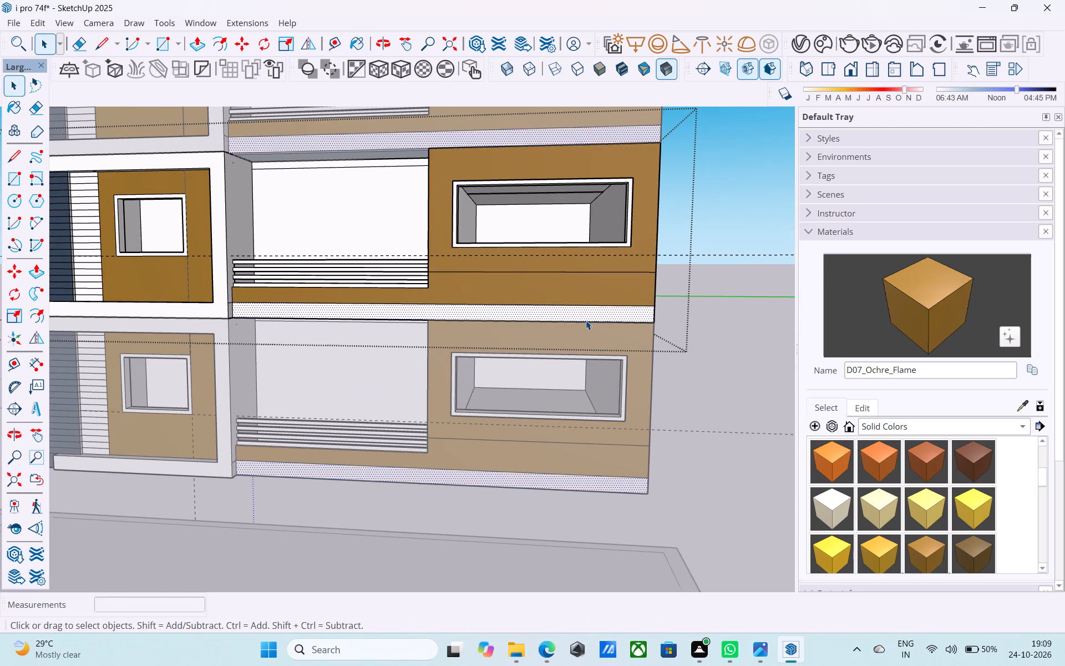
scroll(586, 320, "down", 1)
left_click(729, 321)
Examine the painted front facade across all four floors from several angles.
scroll(577, 324, "down", 3)
middle_click_drag(577, 324, 672, 428, "shift")
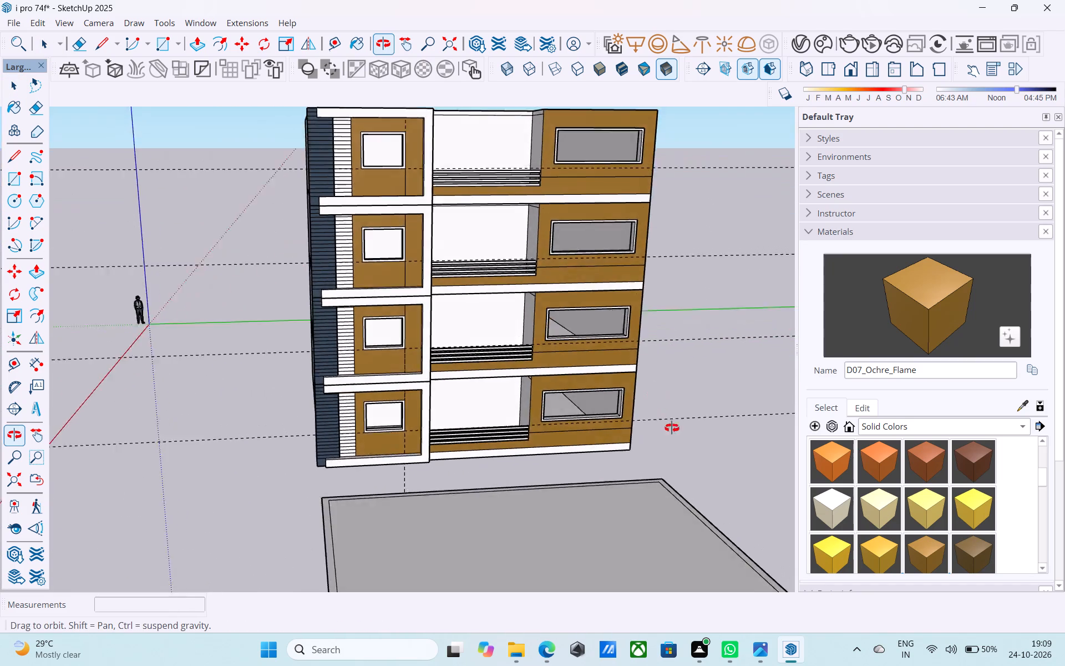
middle_click_drag(672, 428, 651, 428, "shift")
scroll(605, 404, "down", 3)
middle_click_drag(603, 405, 526, 413, "shift")
scroll(509, 435, "up", 4)
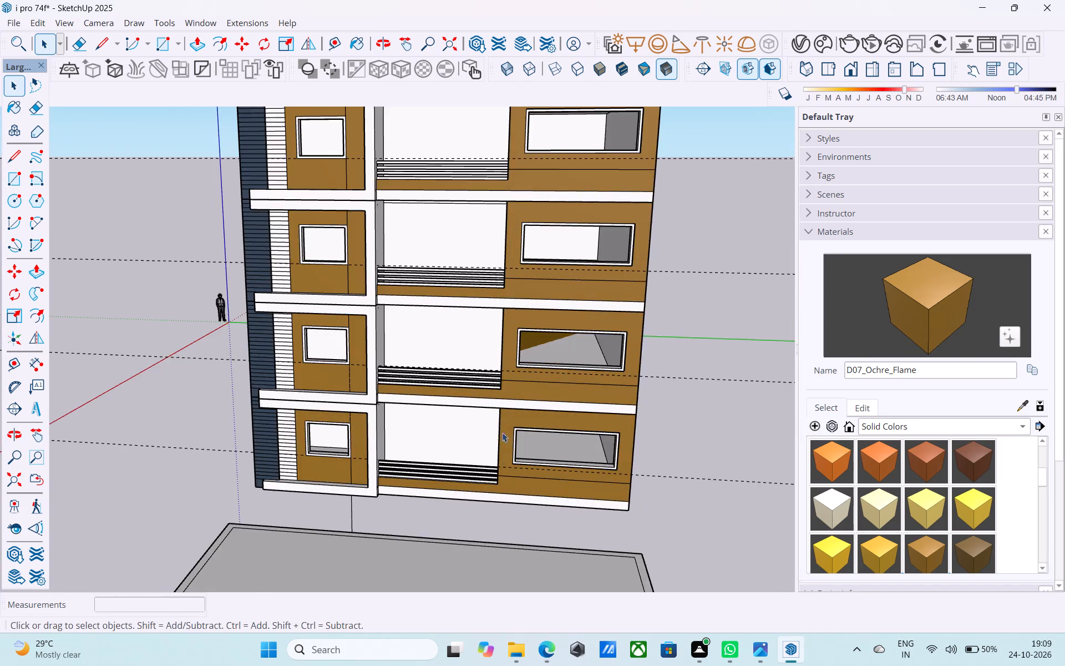
scroll(491, 410, "down", 4)
middle_click_drag(488, 404, 524, 398, "shift")
scroll(503, 438, "up", 5)
scroll(503, 440, "down", 4)
middle_click_drag(505, 448, 501, 463)
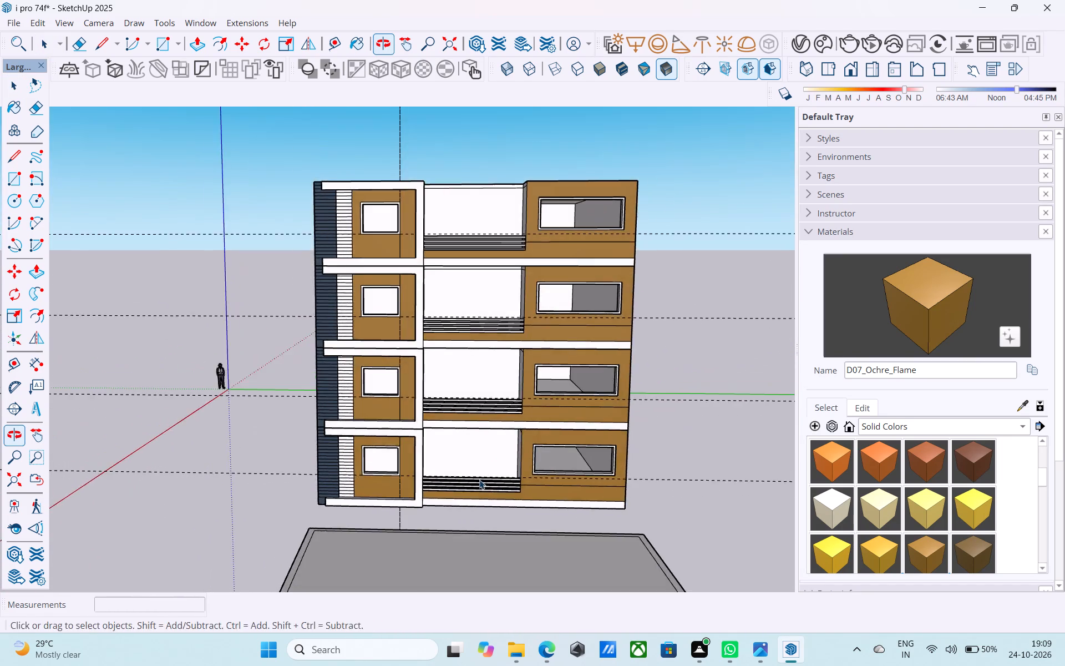
scroll(478, 480, "up", 4)
middle_click_drag(478, 480, 431, 512, "shift")
middle_click_drag(610, 336, 607, 321)
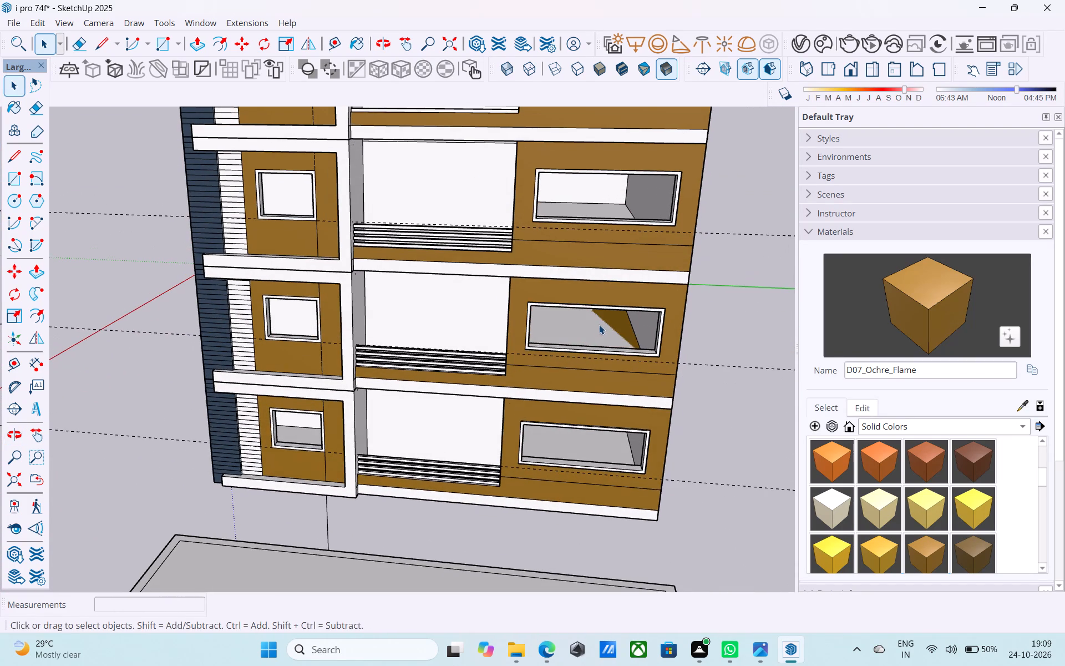
Open the bottom floor component and offset the outline of the balcony's back wall 2' inward.
left_click(596, 325)
middle_click_drag(434, 442, 454, 421)
scroll(434, 435, "up", 3)
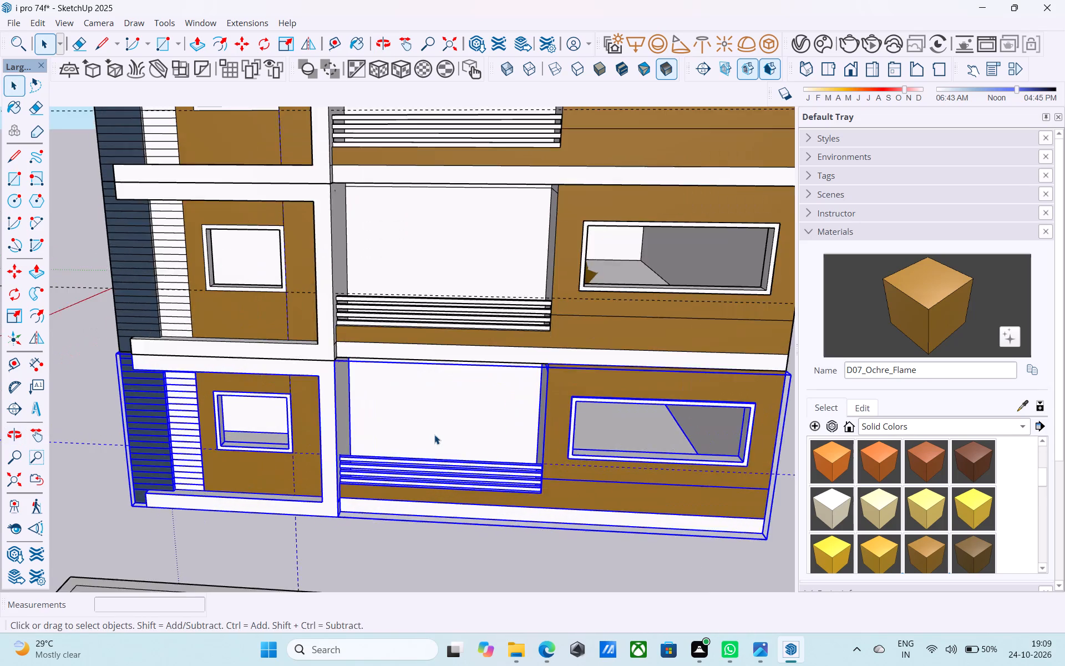
scroll(434, 435, "up", 5)
middle_click_drag(434, 435, 458, 402, "shift")
scroll(460, 398, "down", 4)
middle_click_drag(460, 398, 422, 456, "shift")
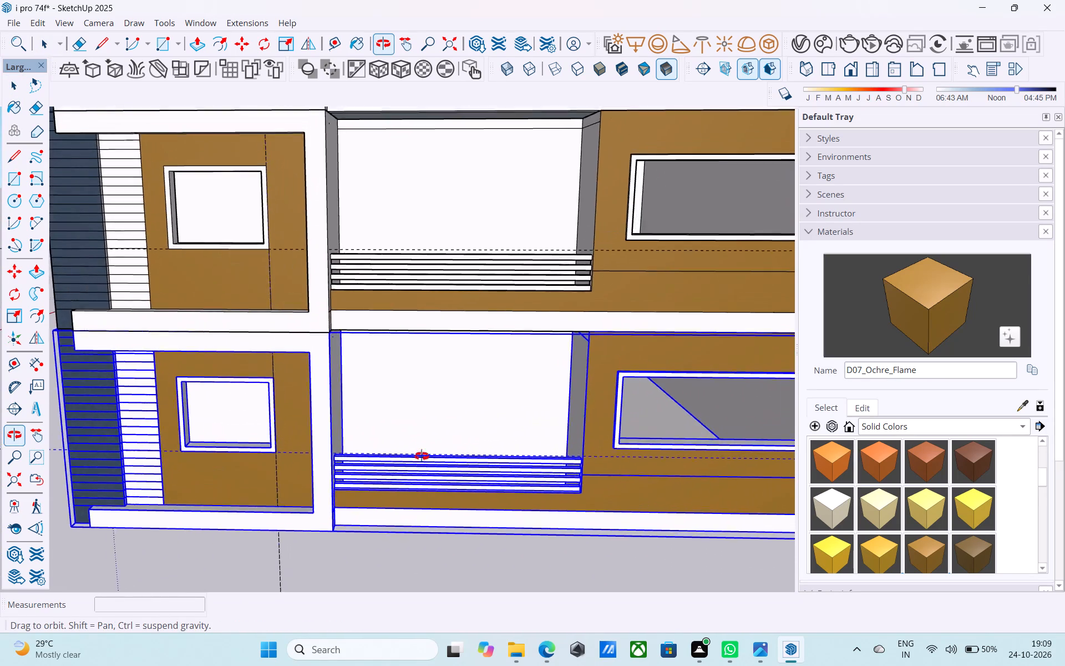
middle_click_drag(422, 456, 443, 461, "shift")
middle_click_drag(443, 461, 436, 460)
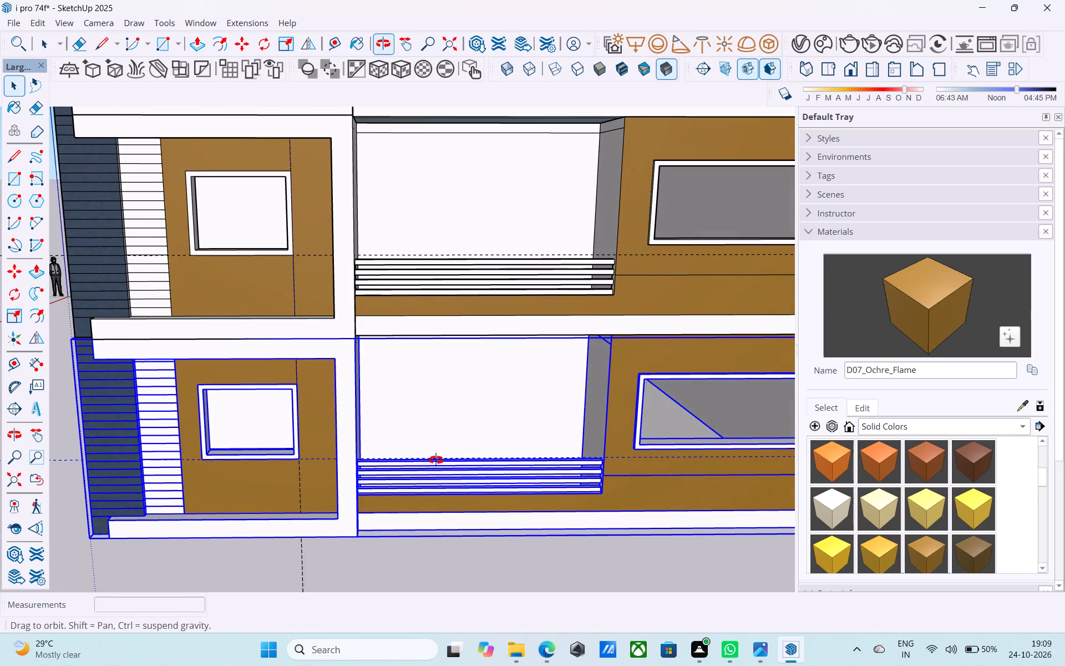
middle_click_drag(436, 460, 436, 460)
middle_click_drag(436, 456, 425, 463)
double_click(425, 464)
middle_click_drag(427, 437, 406, 490)
scroll(417, 455, "up", 1)
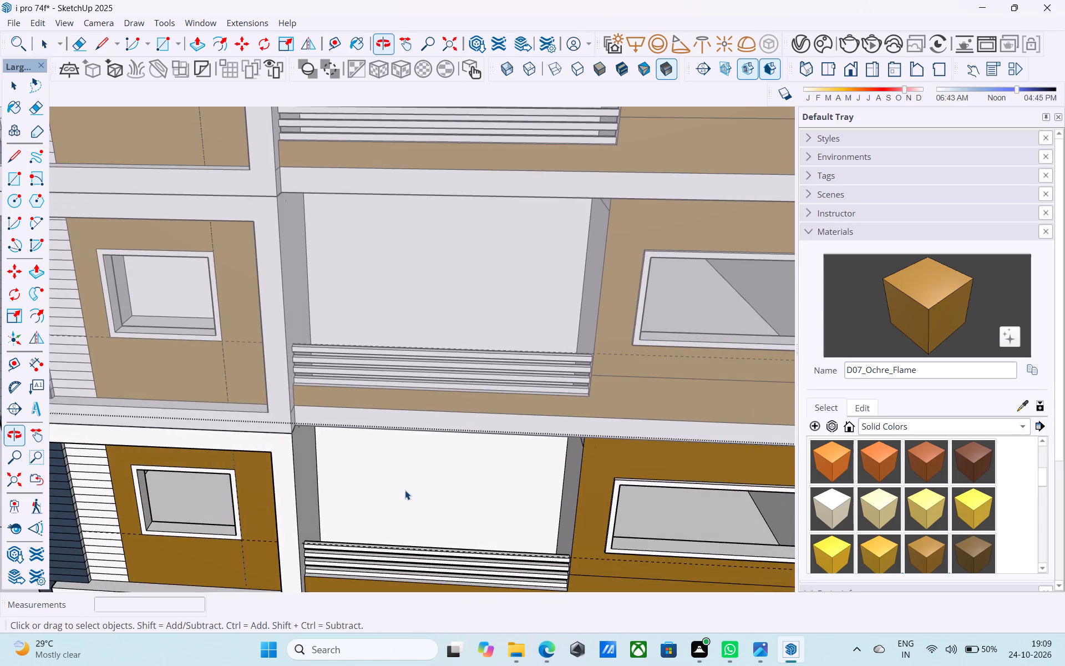
left_click(405, 490)
scroll(405, 490, "down", 5)
middle_click_drag(409, 467, 404, 506)
middle_click_drag(403, 524, 439, 507)
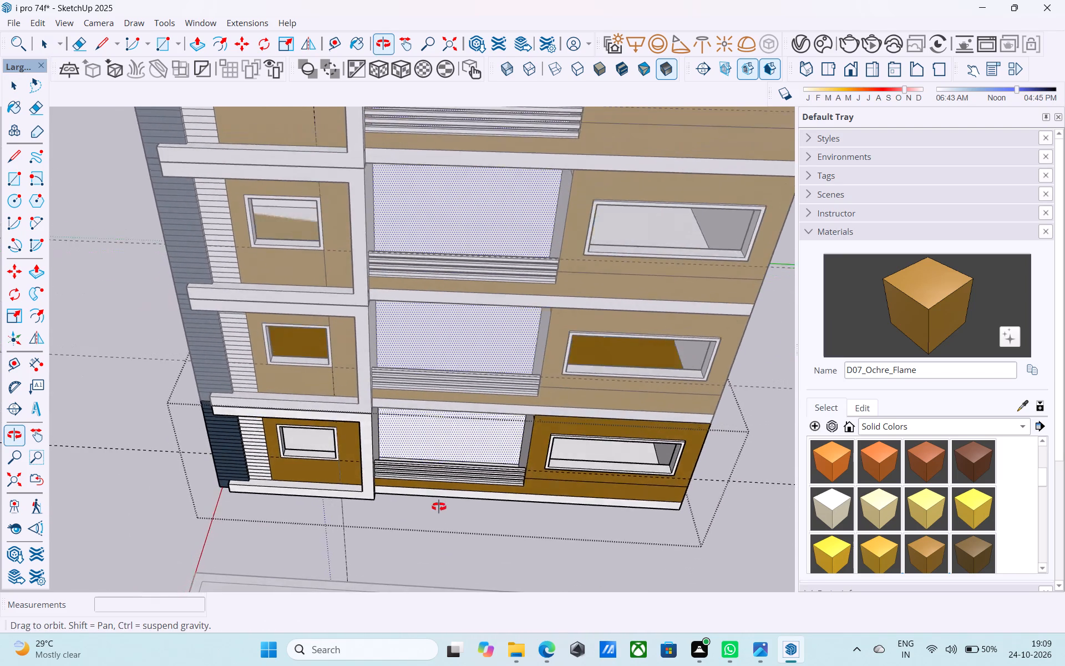
middle_click_drag(439, 507, 438, 522)
middle_click_drag(453, 475, 454, 423)
scroll(454, 423, "up", 4)
key("f")
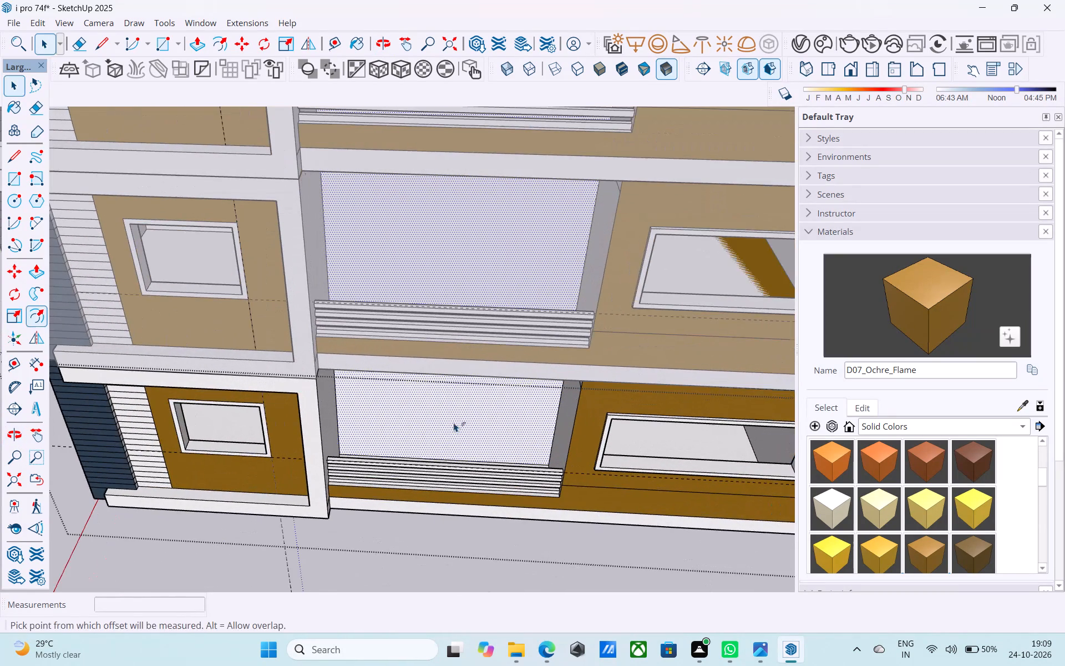
left_click(453, 415)
type("1'")
key("Return")
type("2'")
key("Return")
Extend the offset outline's two side edges down to the balcony floor and erase its bottom edge to form a door outline.
middle_click_drag(459, 399, 457, 314, "shift")
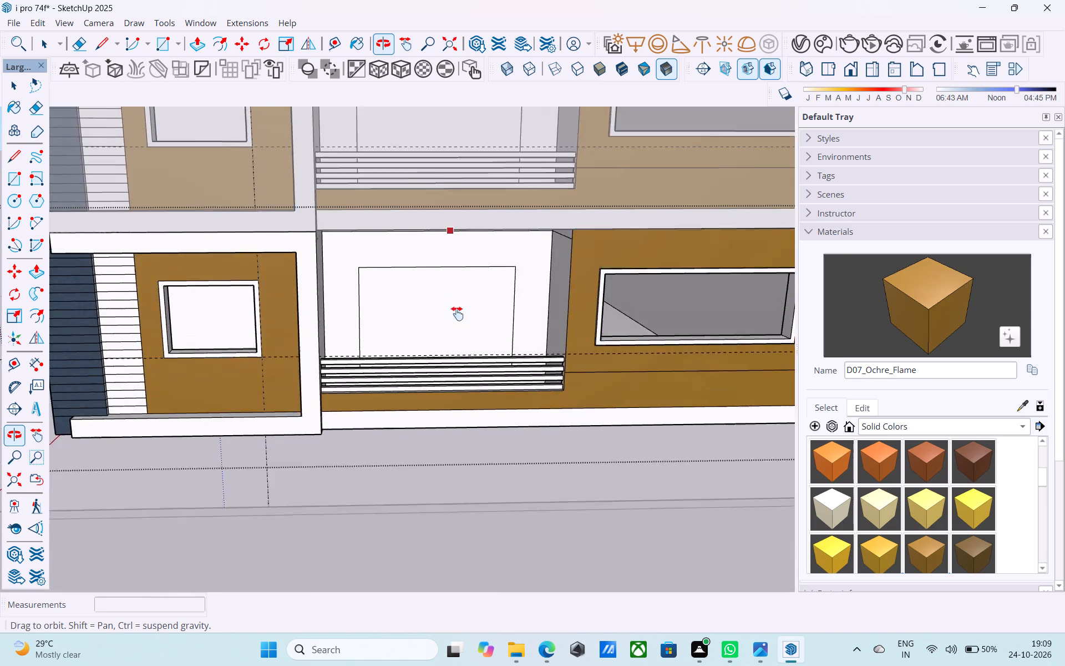
middle_click_drag(457, 314, 365, 426, "shift")
scroll(363, 440, "down", 1)
key("l")
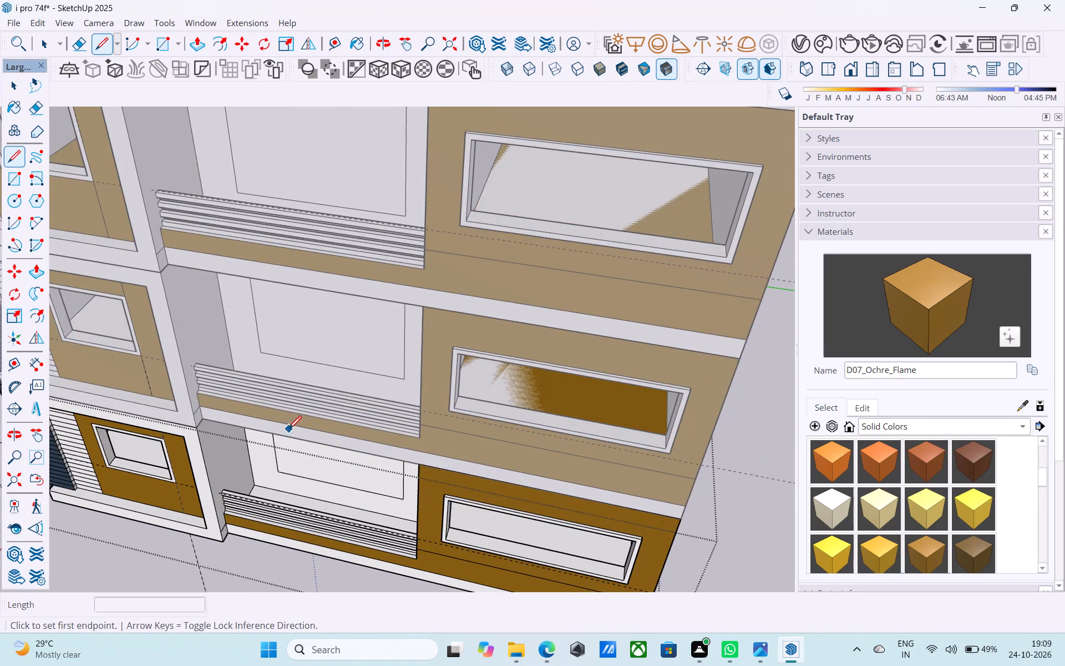
scroll(278, 462, "up", 9)
left_click(283, 479)
left_click(284, 529)
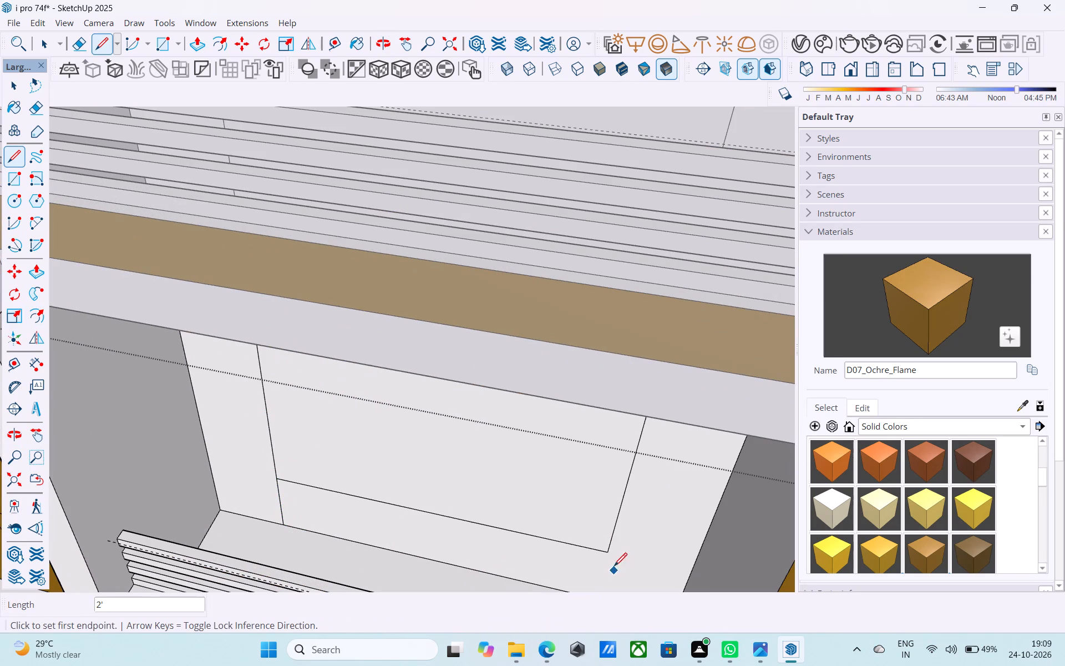
left_click(609, 552)
middle_click_drag(610, 555, 626, 457, "shift")
left_click(613, 508)
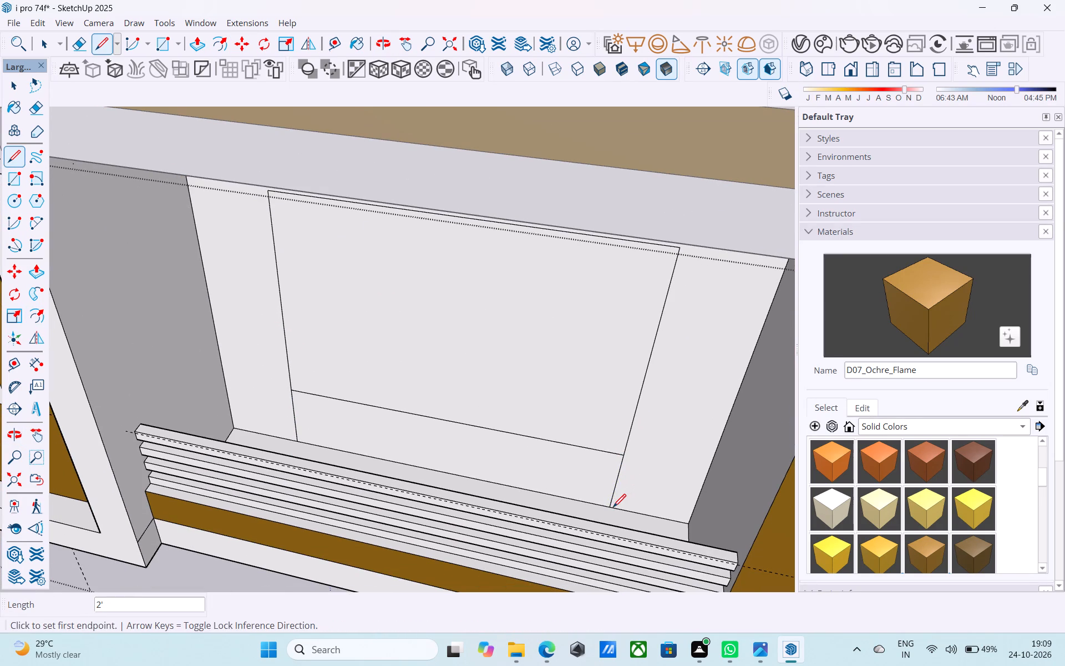
key("e")
left_click_drag(560, 436, 562, 445)
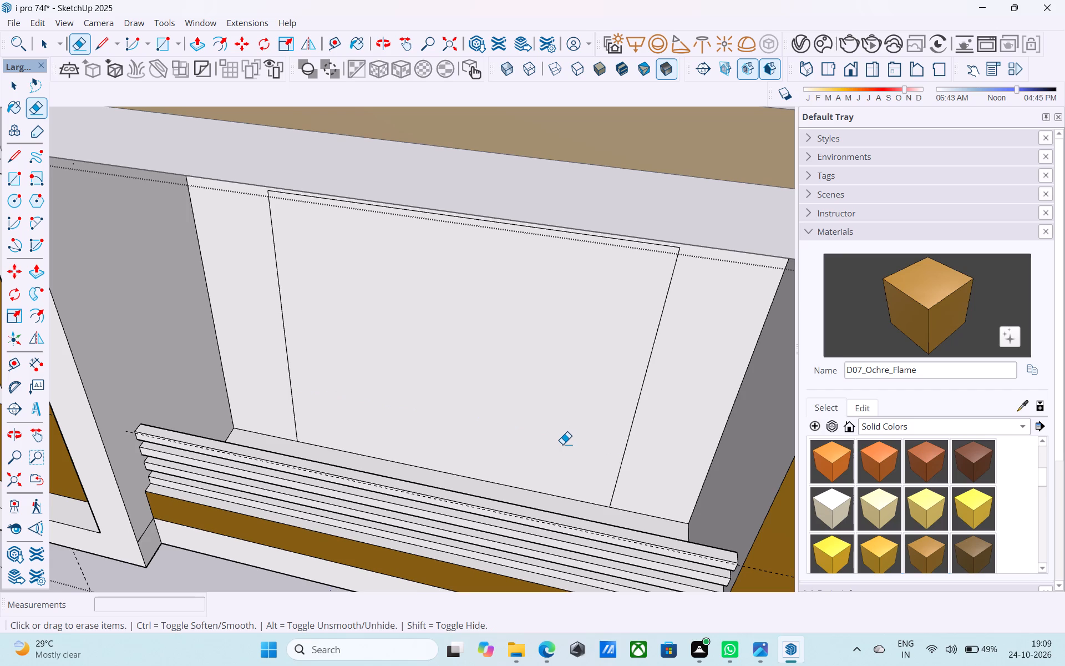
Offset the balcony door face 3" inward to form a frame.
middle_click_drag(559, 427, 576, 393)
key("space")
left_click(575, 389)
scroll(575, 389, "up", 1)
key("f")
left_click(575, 389)
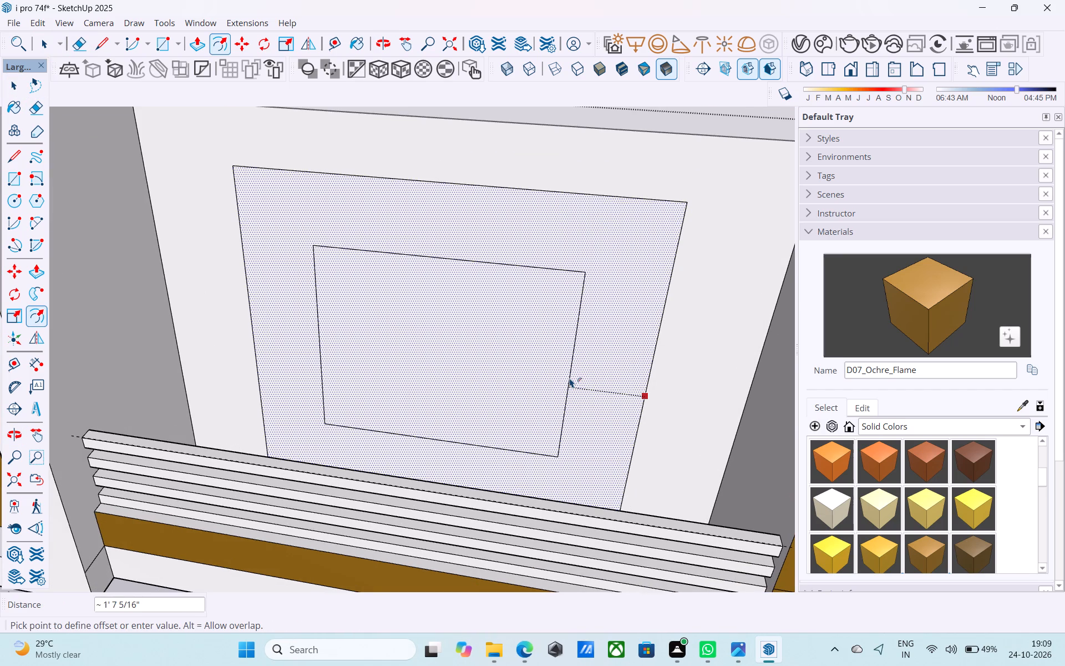
type("3\"")
key("Return")
Push the panel inside the balcony door frame back through the wall to open the doorway.
key("space")
left_click(570, 378)
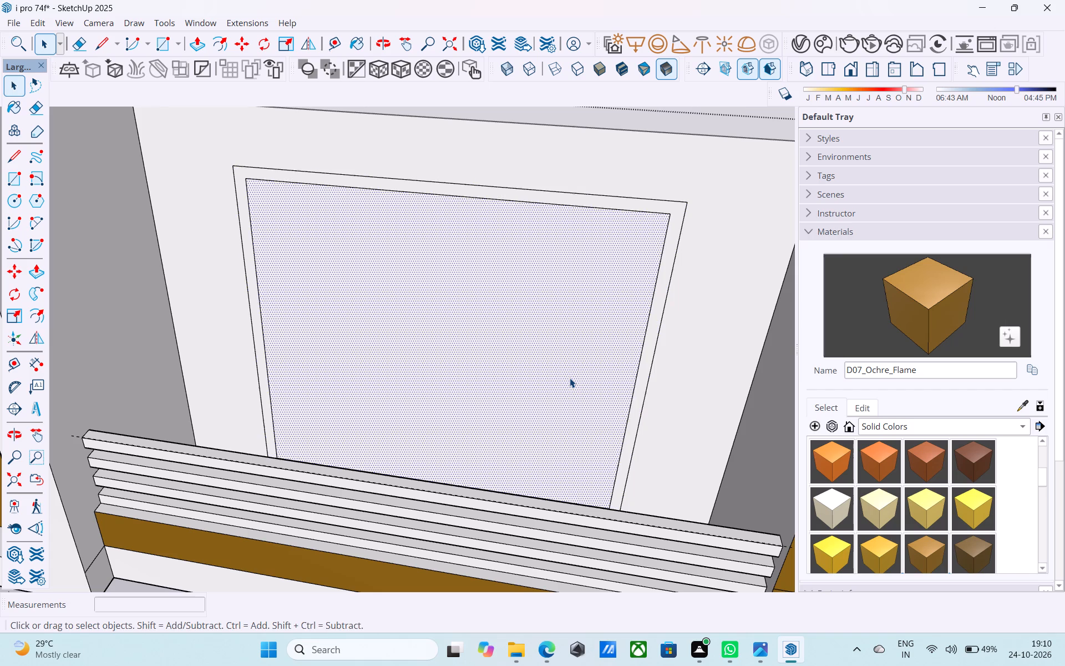
key("p")
left_click(570, 378)
left_click(580, 325)
scroll(567, 385, "down", 4)
middle_click_drag(566, 398, 590, 334)
scroll(590, 334, "down", 11)
middle_click_drag(579, 345, 626, 387, "shift")
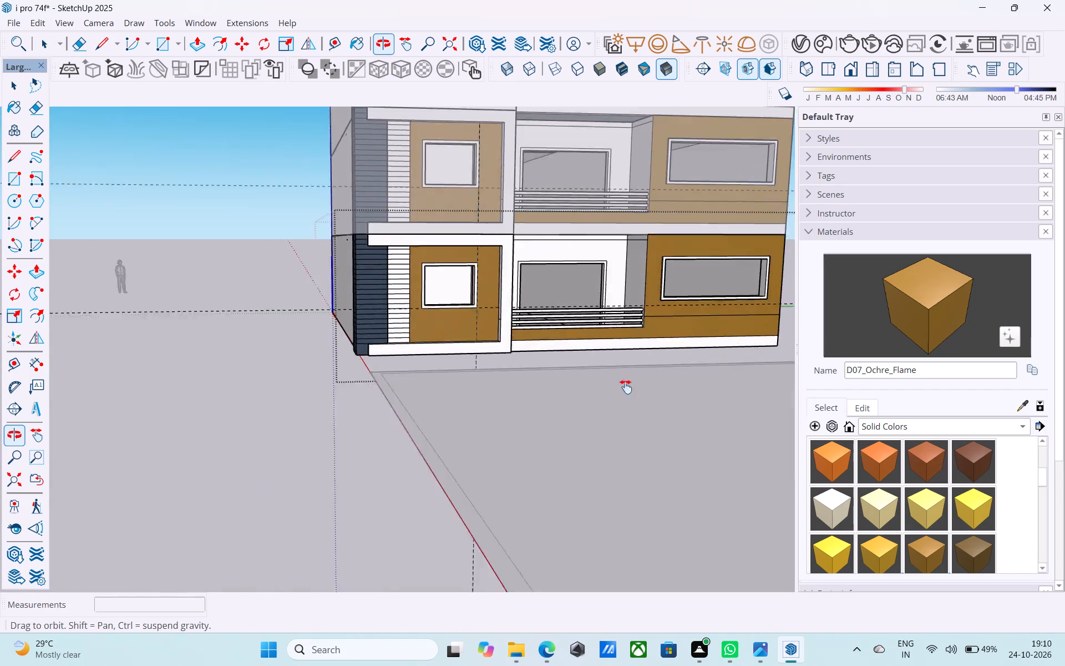
middle_click_drag(626, 387, 614, 500, "shift")
Save the model and leave the bottom floor component.
key("ctrl+s")
key("space")
scroll(603, 431, "down", 7)
middle_click_drag(580, 405, 562, 393)
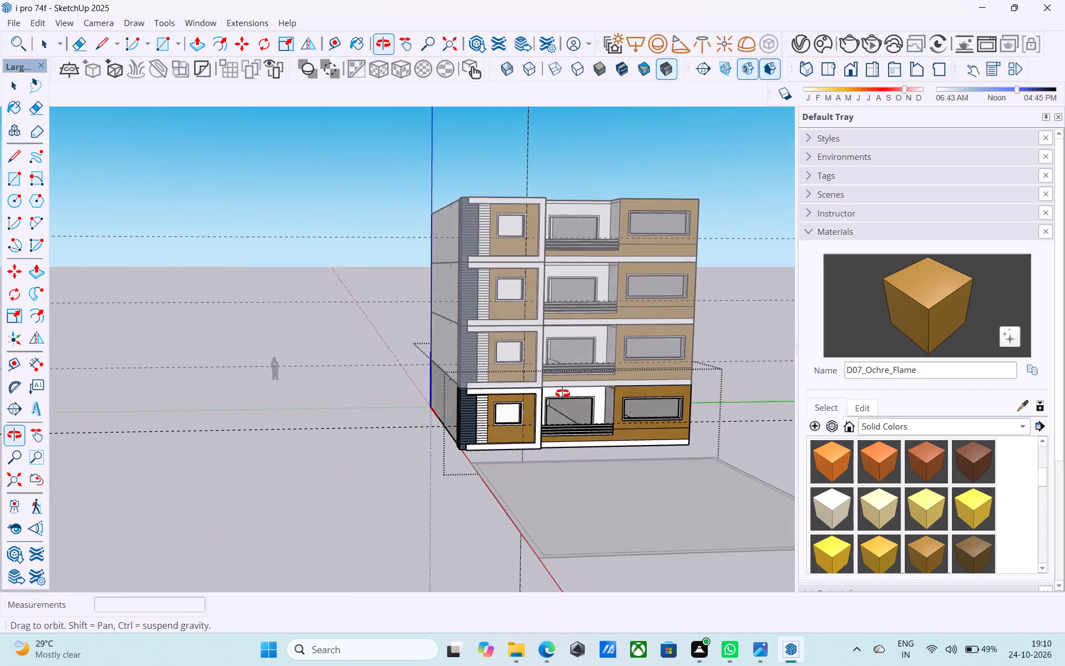
middle_click_drag(562, 393, 563, 410)
middle_click_drag(576, 432, 527, 453)
left_click(688, 332)
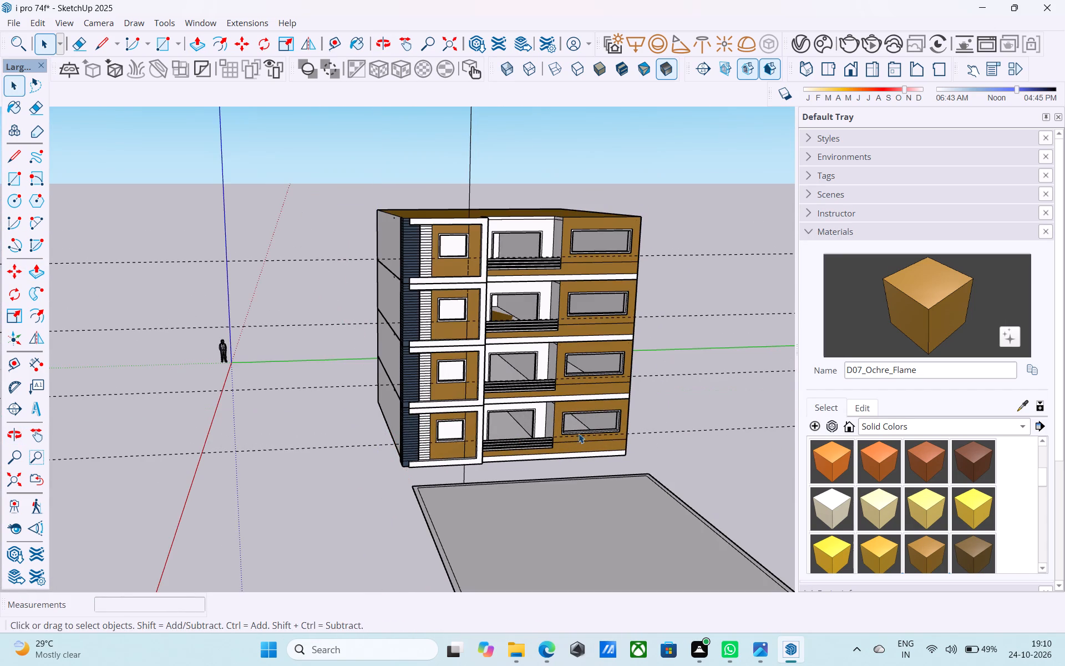
Erase the horizontal guide line inside the bottom floor component, leave the component and save the model.
middle_click_drag(513, 406, 497, 409, "shift")
double_click(442, 428)
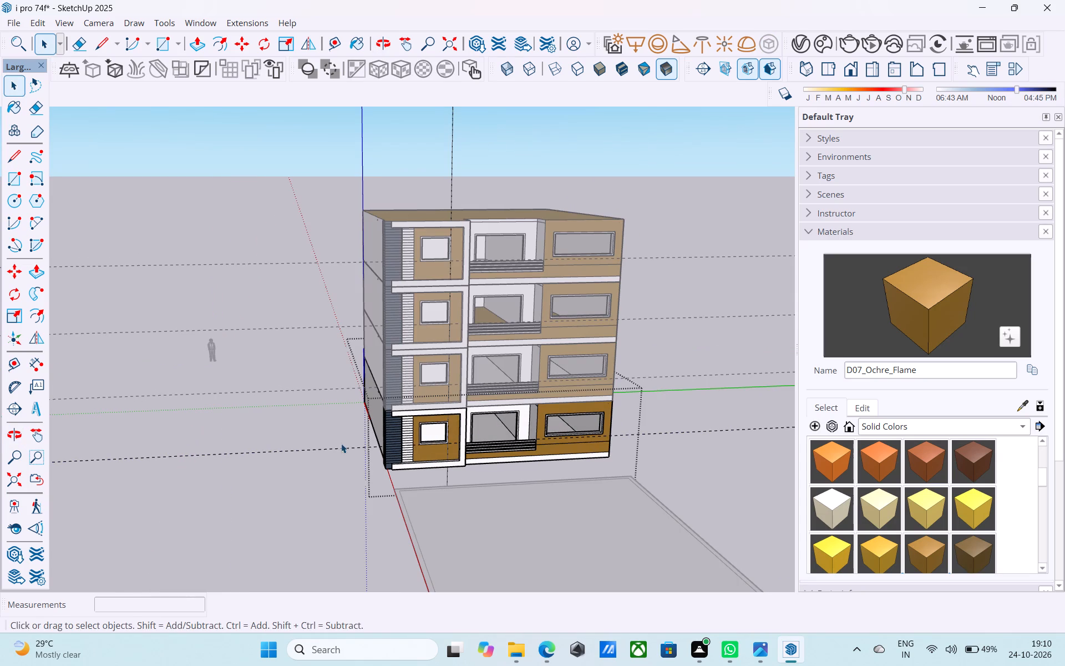
key("e")
left_click(338, 450)
key("space")
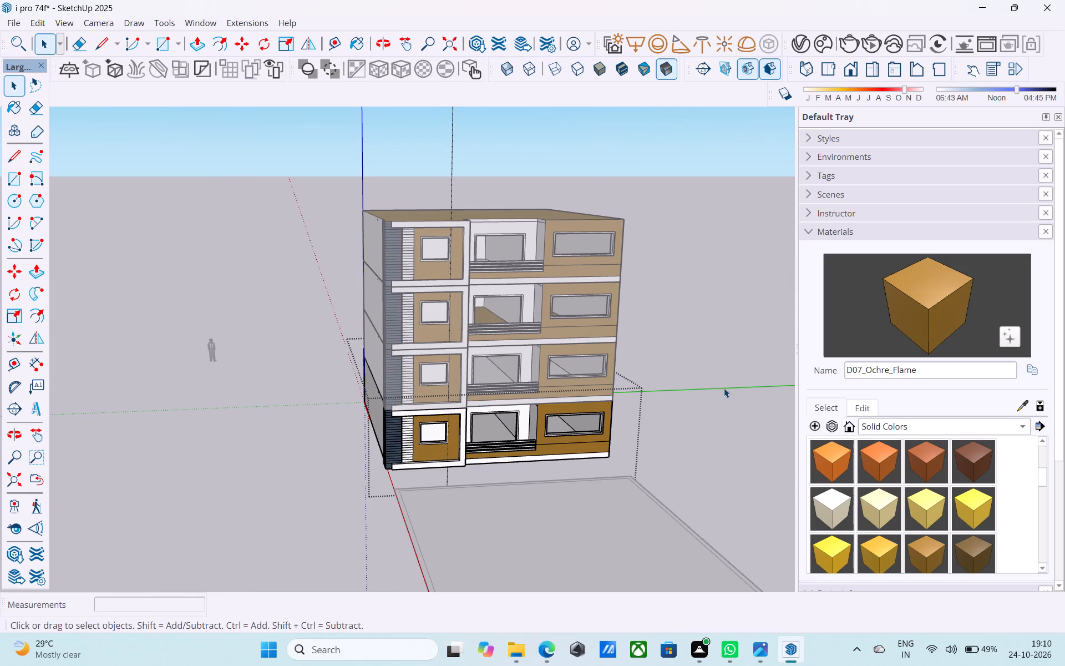
left_click(724, 388)
key("ctrl+s")
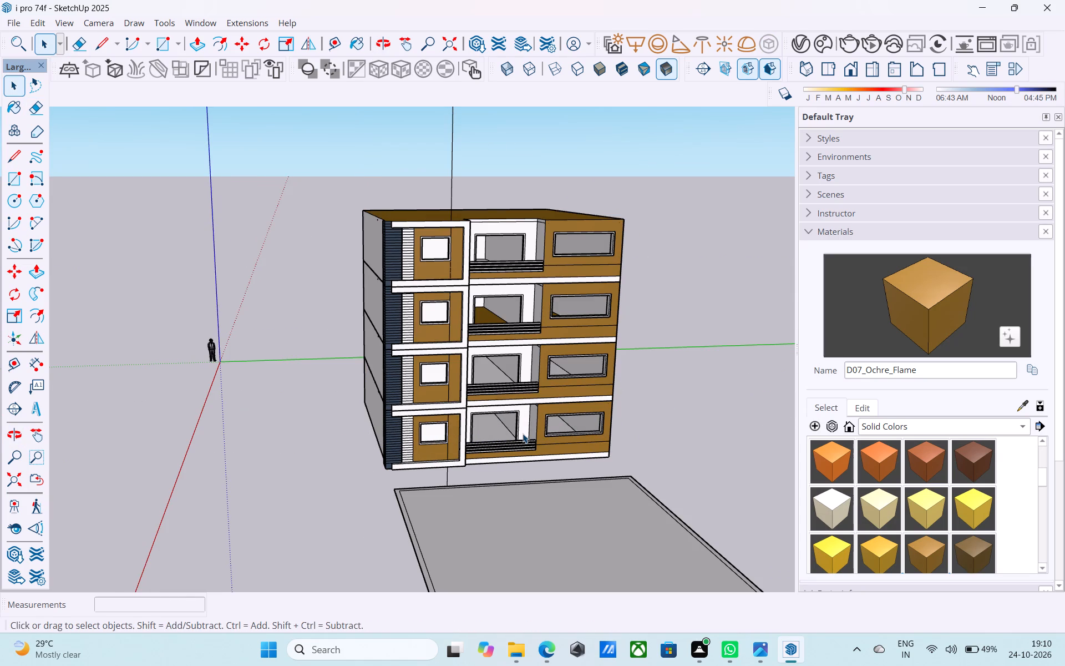
Examine the new balcony door openings and the front facade from several angles.
middle_click_drag(523, 433, 553, 451, "shift")
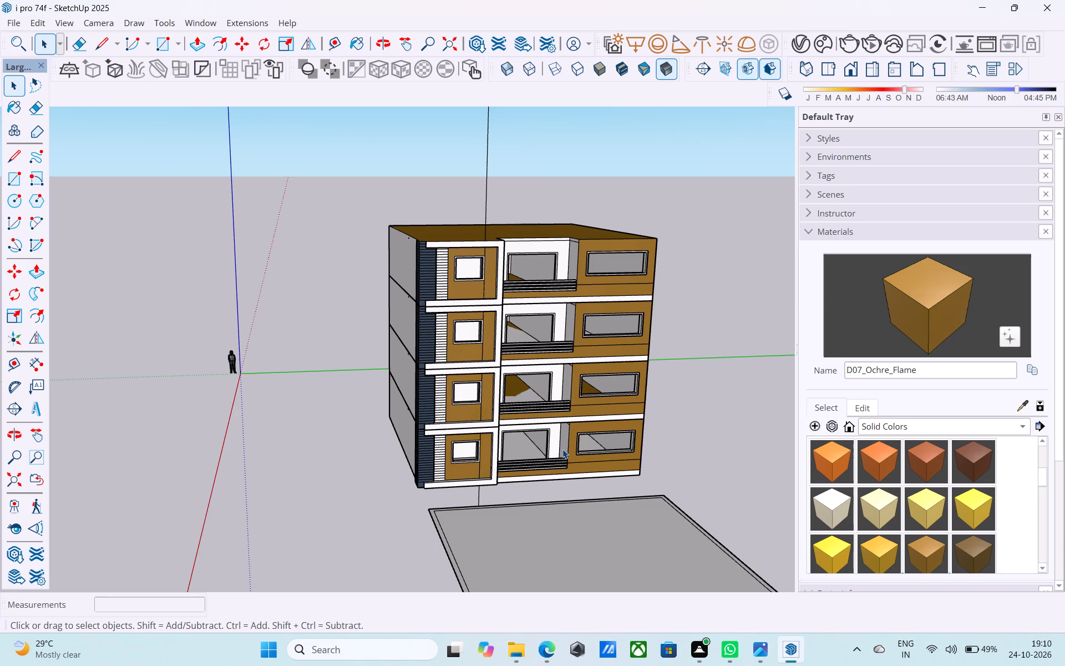
scroll(562, 449, "up", 1)
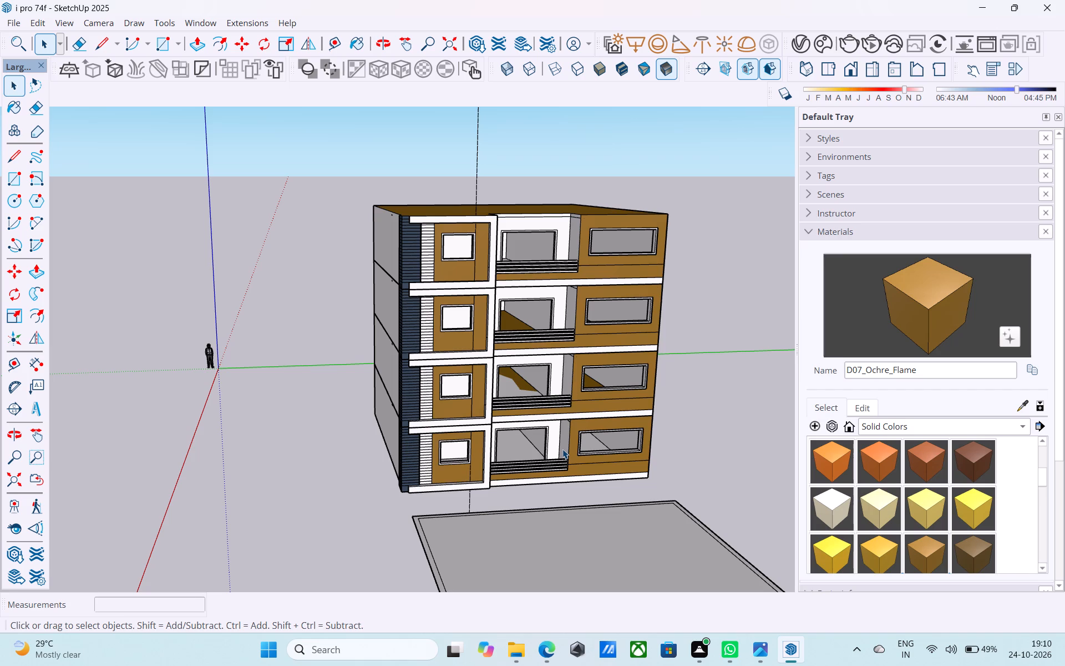
scroll(562, 449, "down", 1)
middle_click_drag(564, 450, 575, 423)
scroll(565, 438, "up", 9)
middle_click_drag(525, 457, 439, 439)
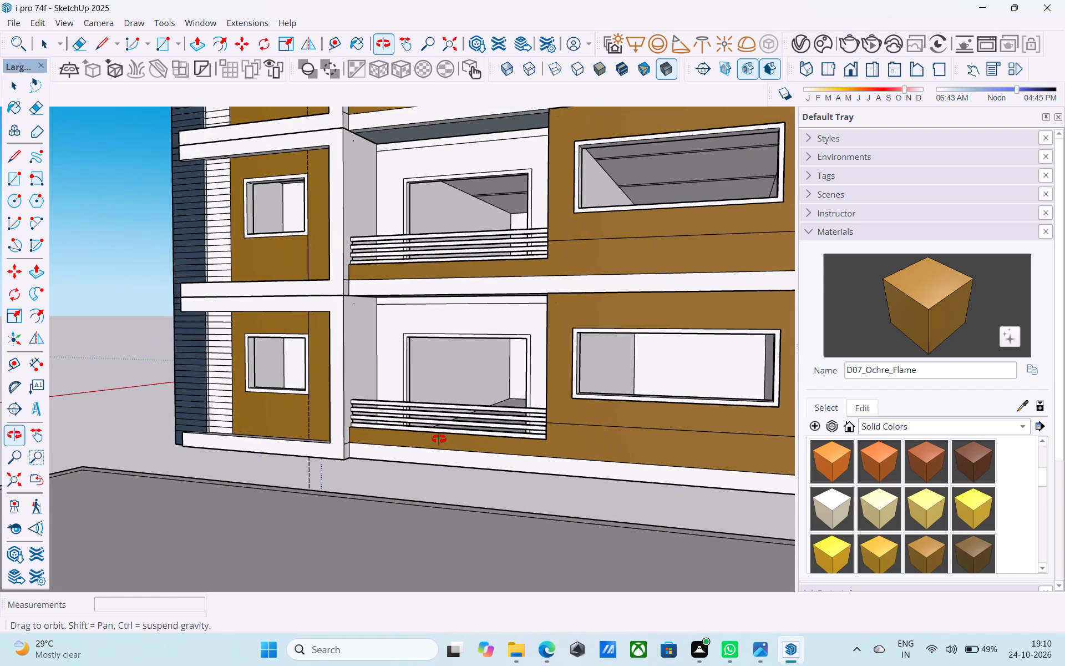
middle_click_drag(439, 439, 463, 452)
middle_click_drag(461, 446, 479, 464)
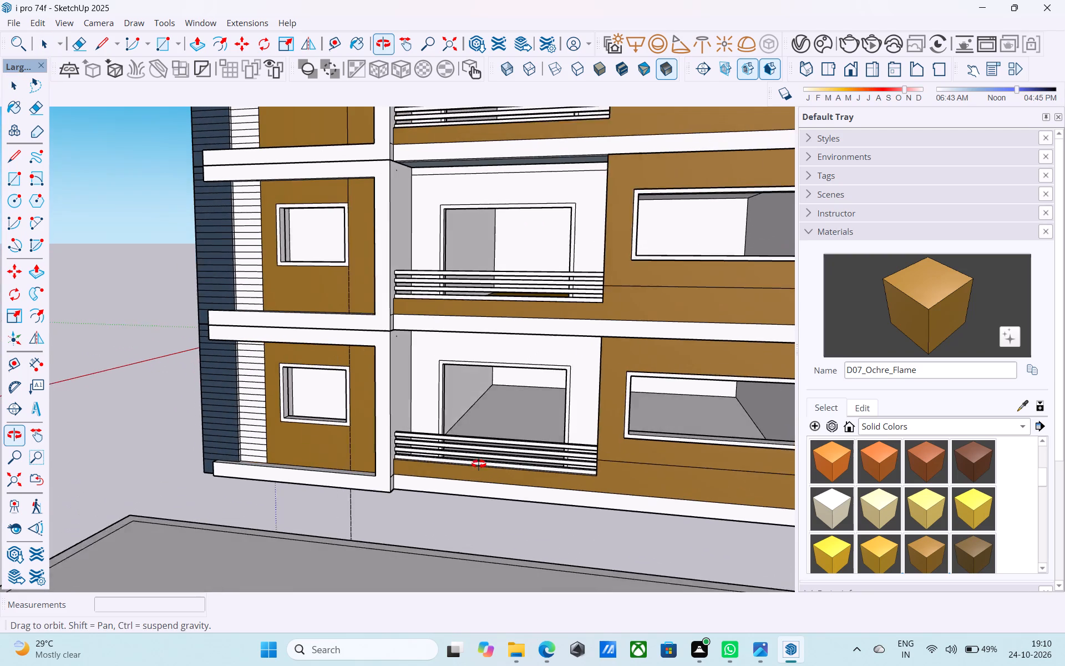
middle_click_drag(479, 464, 490, 463)
middle_click_drag(491, 458, 561, 460)
scroll(550, 432, "down", 4, "shift")
middle_click_drag(550, 432, 559, 487, "shift")
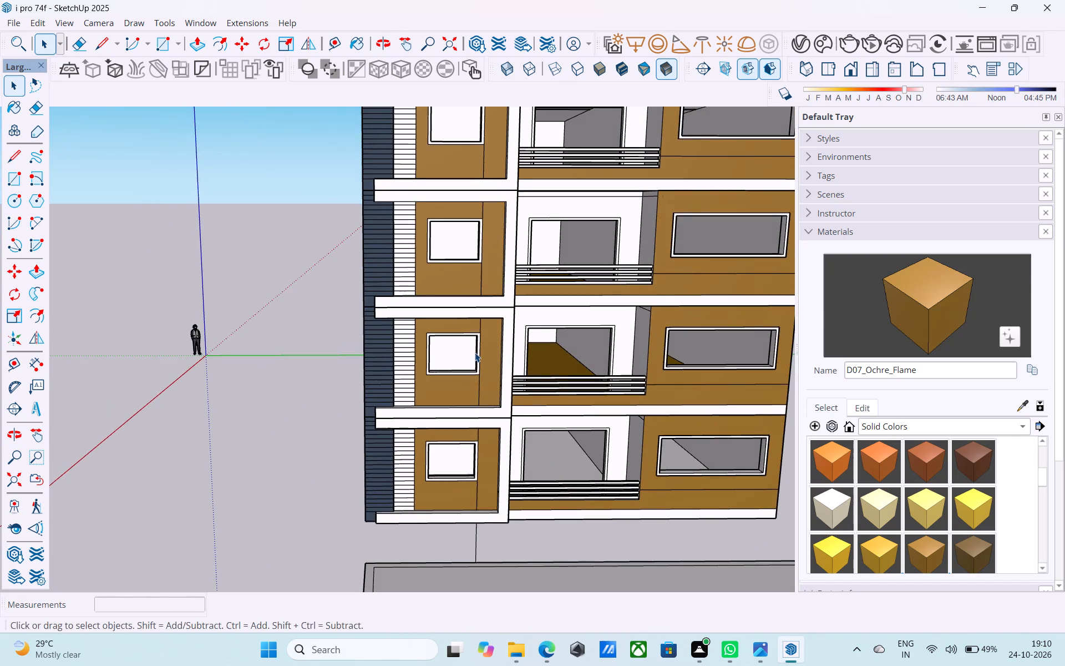
middle_click_drag(473, 354, 455, 384, "shift")
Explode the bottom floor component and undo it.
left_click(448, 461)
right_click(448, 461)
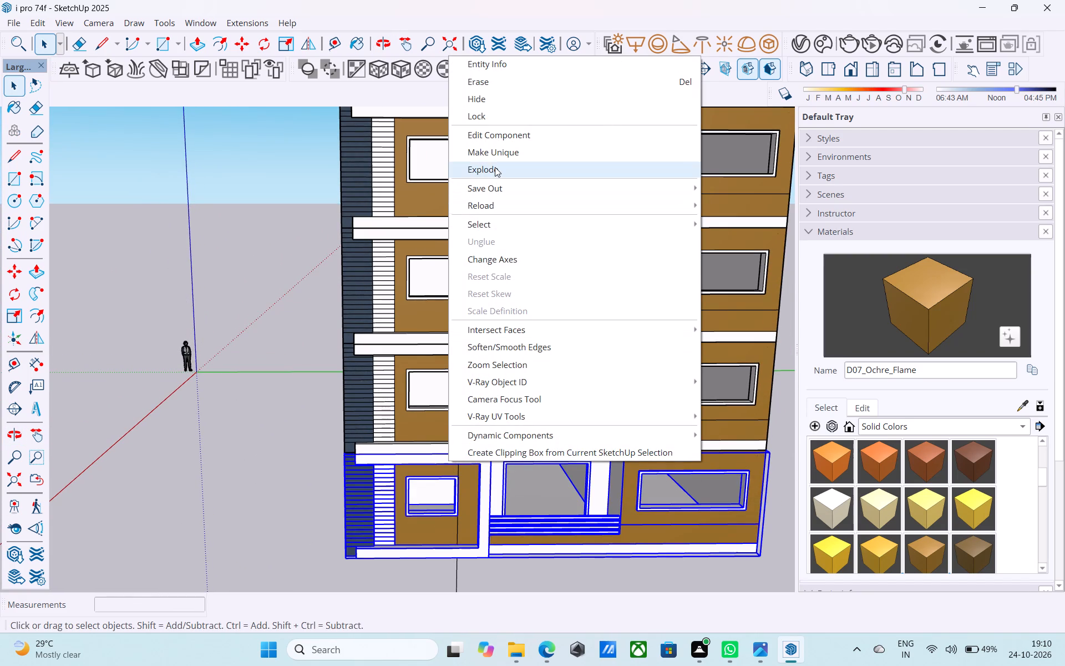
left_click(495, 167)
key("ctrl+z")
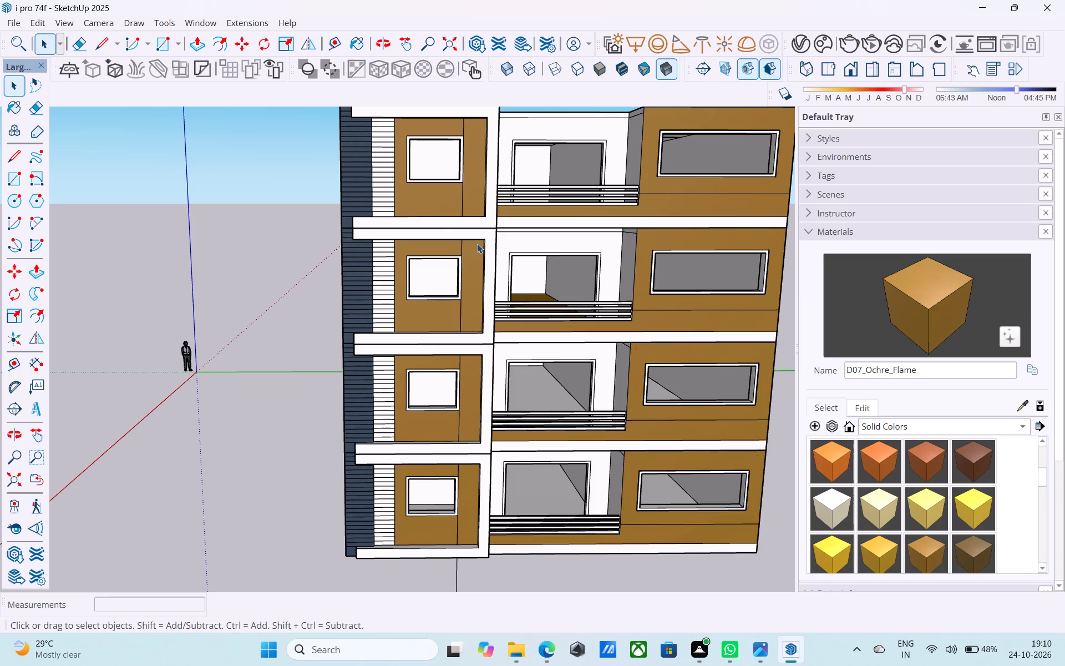
Explode the three upper floor components one after another, from the second floor up to the top floor.
left_click(398, 480)
left_click(405, 425)
right_click(403, 384)
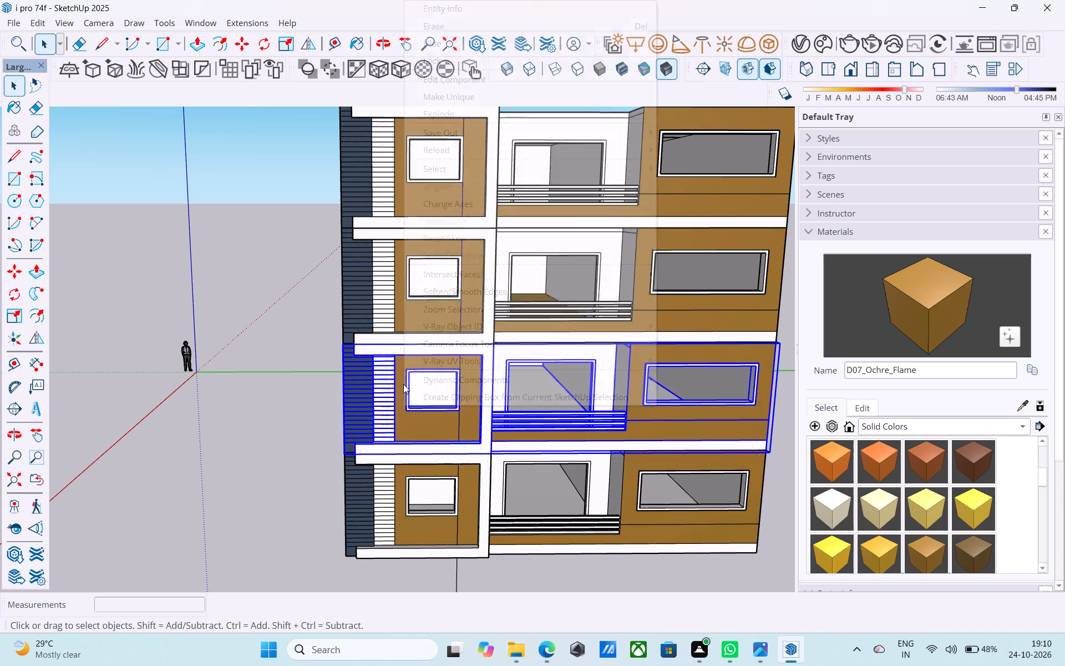
scroll(316, 371, "down", 6)
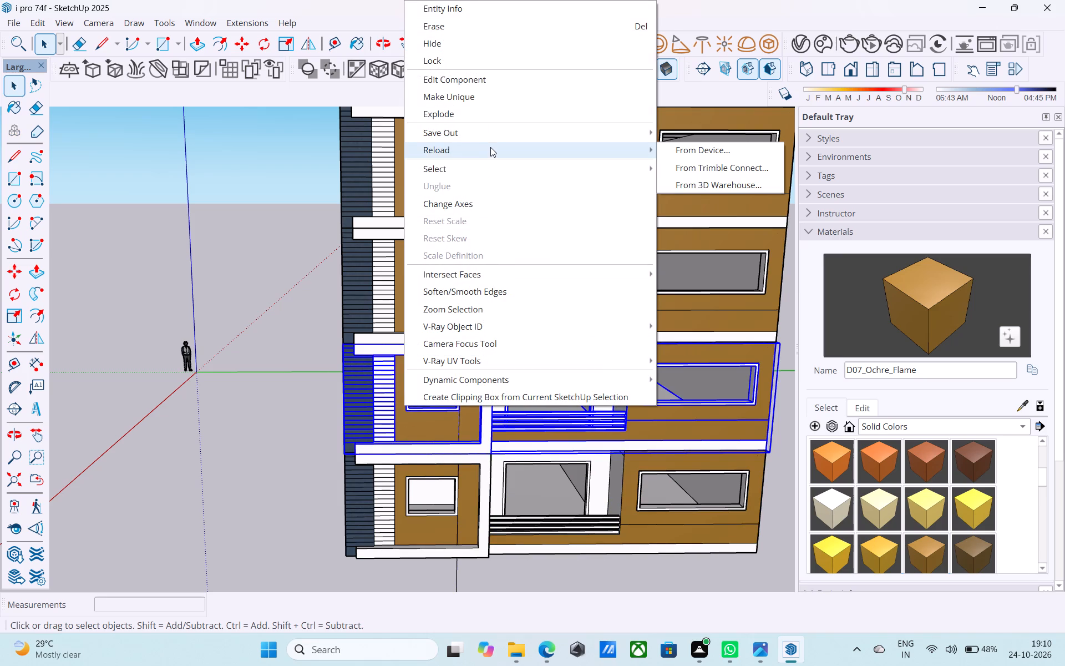
left_click(486, 114)
left_click(445, 304)
right_click(445, 304)
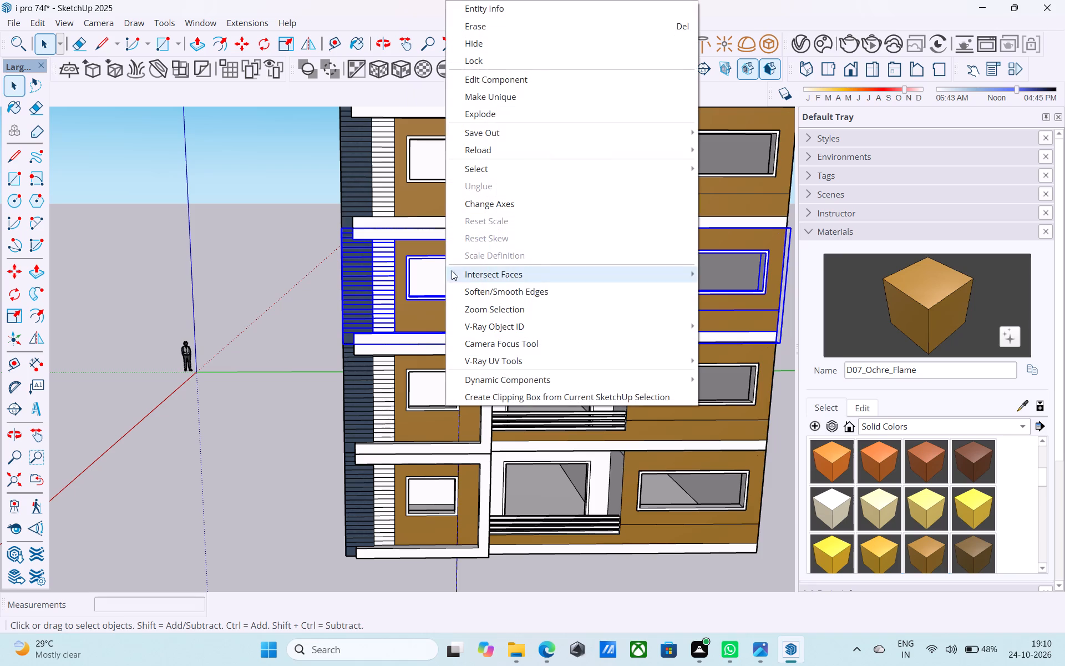
left_click(509, 115)
left_click(453, 178)
right_click(453, 178)
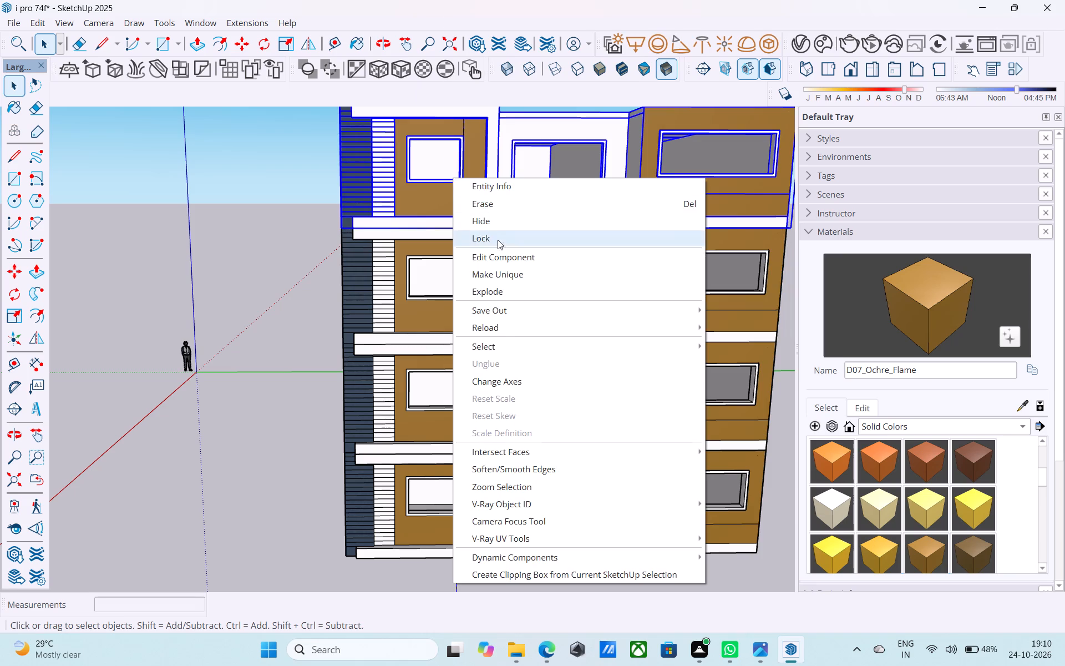
left_click(503, 289)
Check how the exploded upper floors and the bottom floor select, and examine the slab bands at the front corner.
scroll(473, 301, "down", 5)
middle_click_drag(464, 304, 465, 341)
scroll(466, 341, "up", 1)
left_click(446, 327)
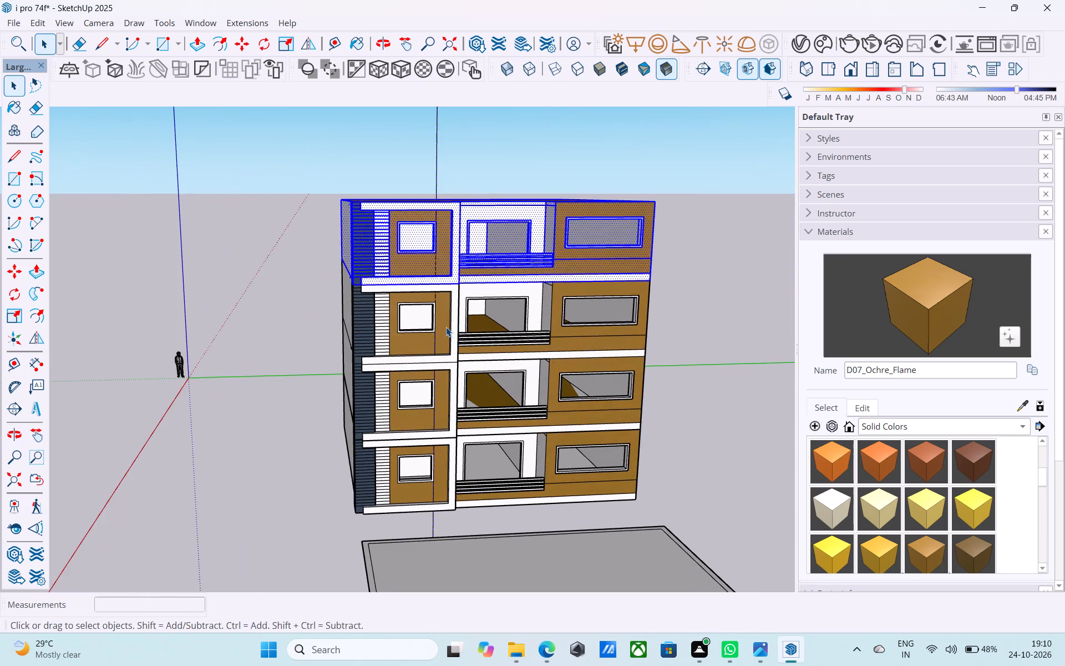
scroll(417, 340, "up", 4)
left_click(388, 210)
scroll(392, 231, "down", 5)
middle_click_drag(415, 329, 435, 231, "shift")
left_click(421, 269)
left_click(415, 338)
scroll(415, 338, "up", 4)
middle_click_drag(410, 337, 400, 366, "shift")
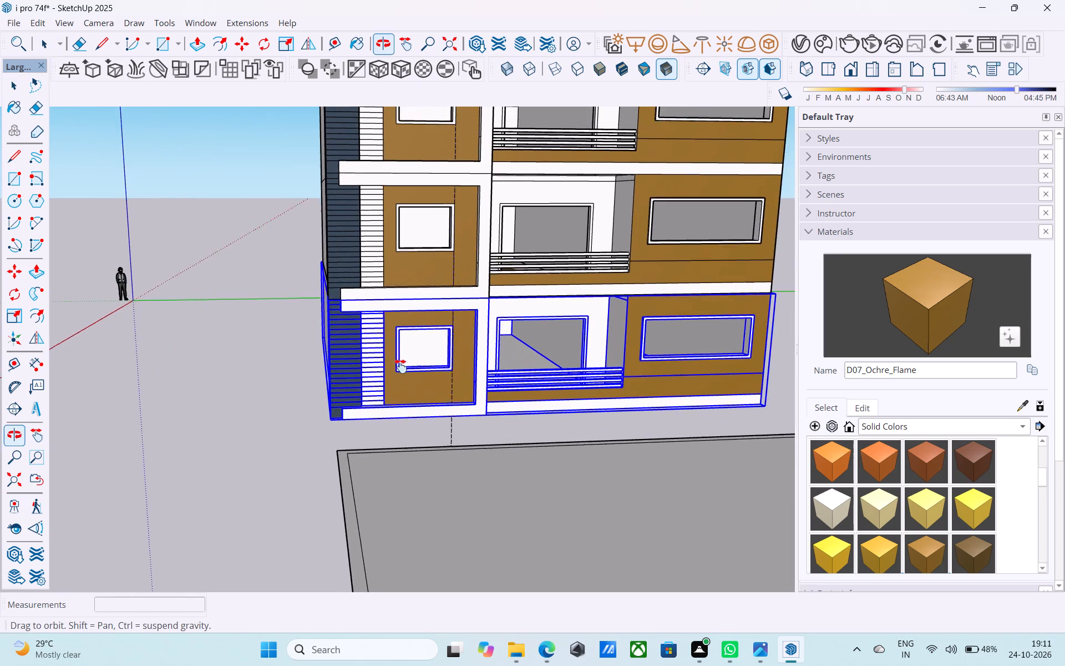
middle_click_drag(400, 366, 524, 387, "shift")
scroll(441, 295, "up", 2)
left_click(419, 279)
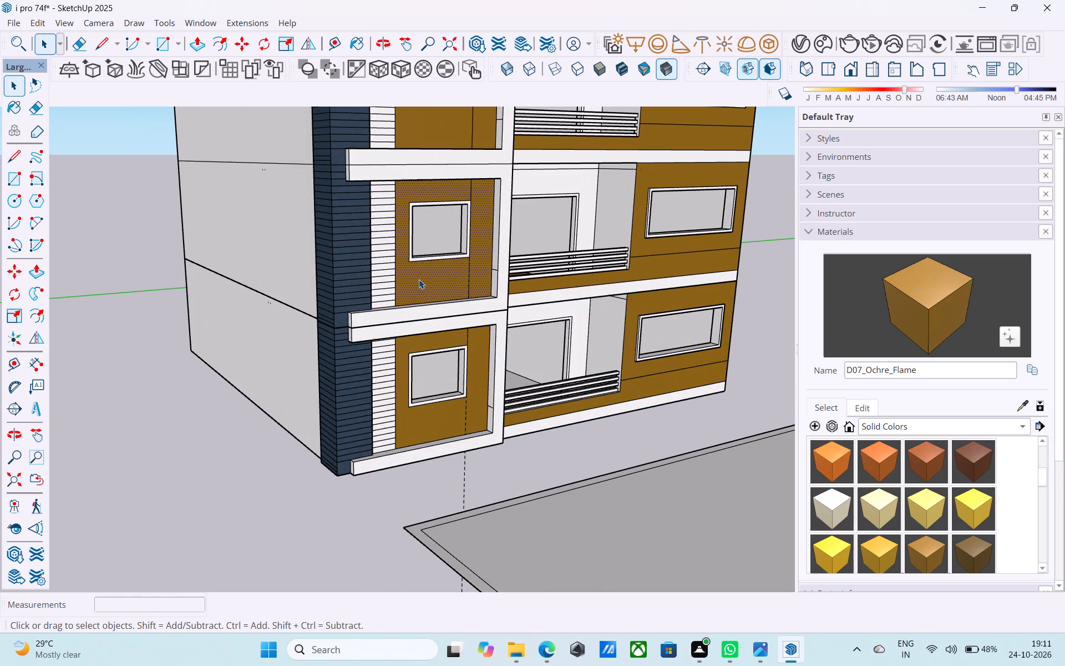
middle_click_drag(419, 279, 471, 282)
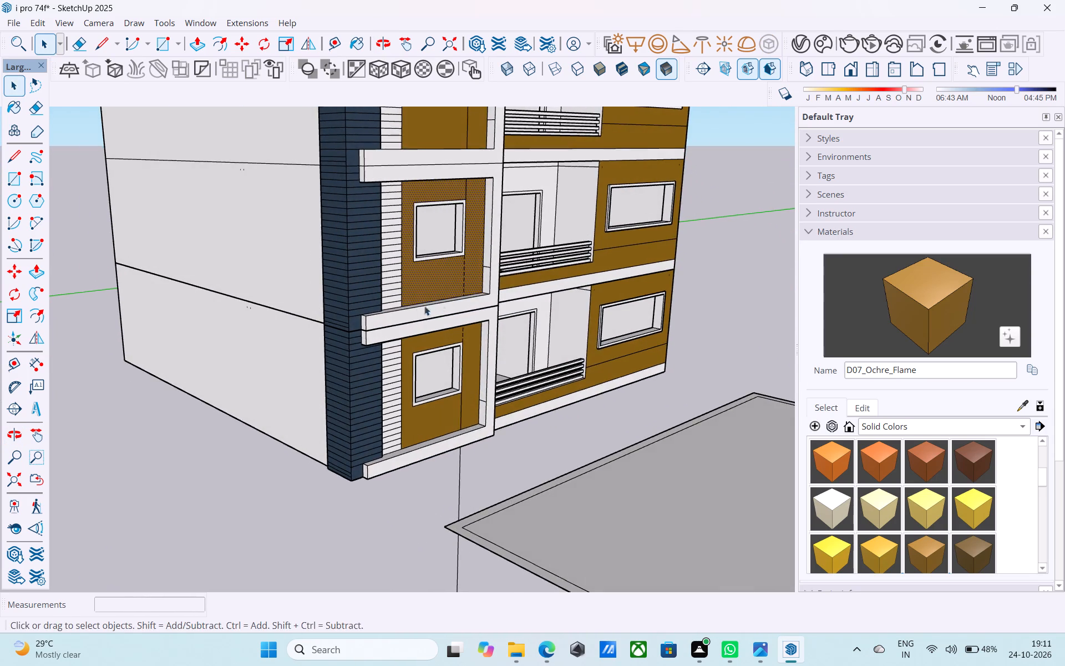
scroll(410, 311, "up", 1)
middle_click_drag(409, 312, 423, 317, "shift")
scroll(384, 336, "up", 3)
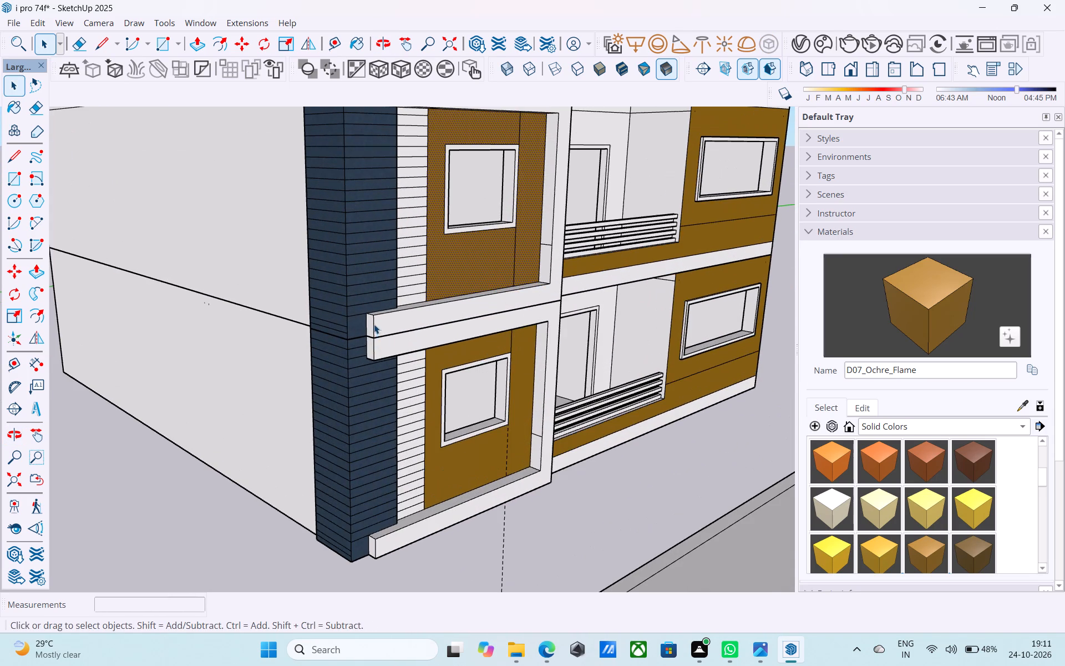
Push the end face of the upper slab band between the bottom and second floors back to the vertical frame.
scroll(374, 324, "up", 3)
left_click(371, 320)
key("p")
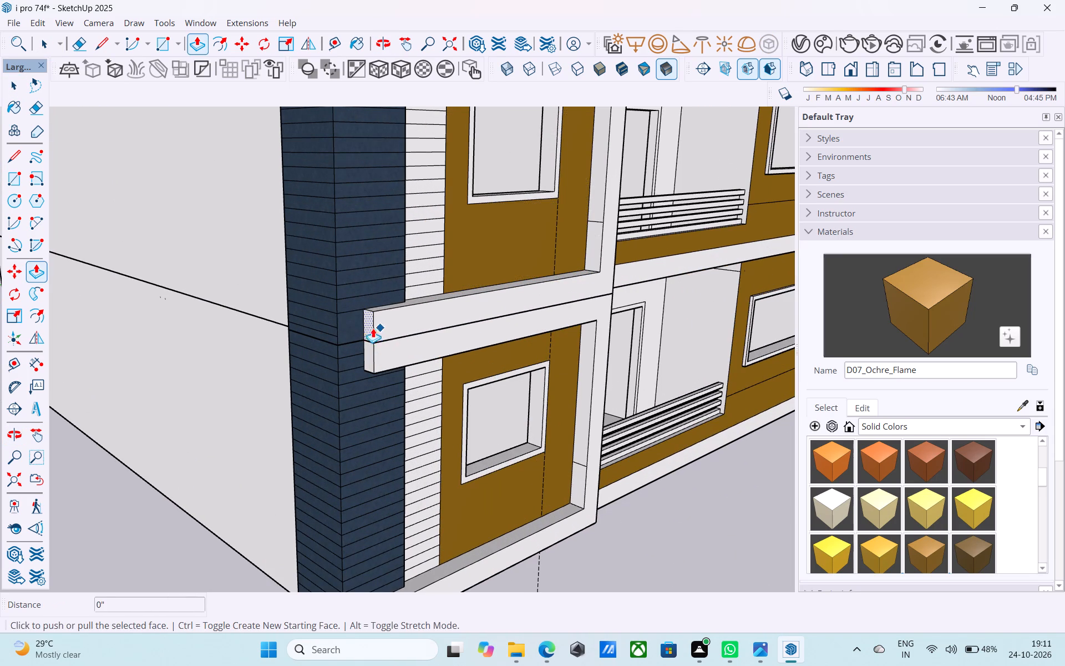
left_click(362, 326)
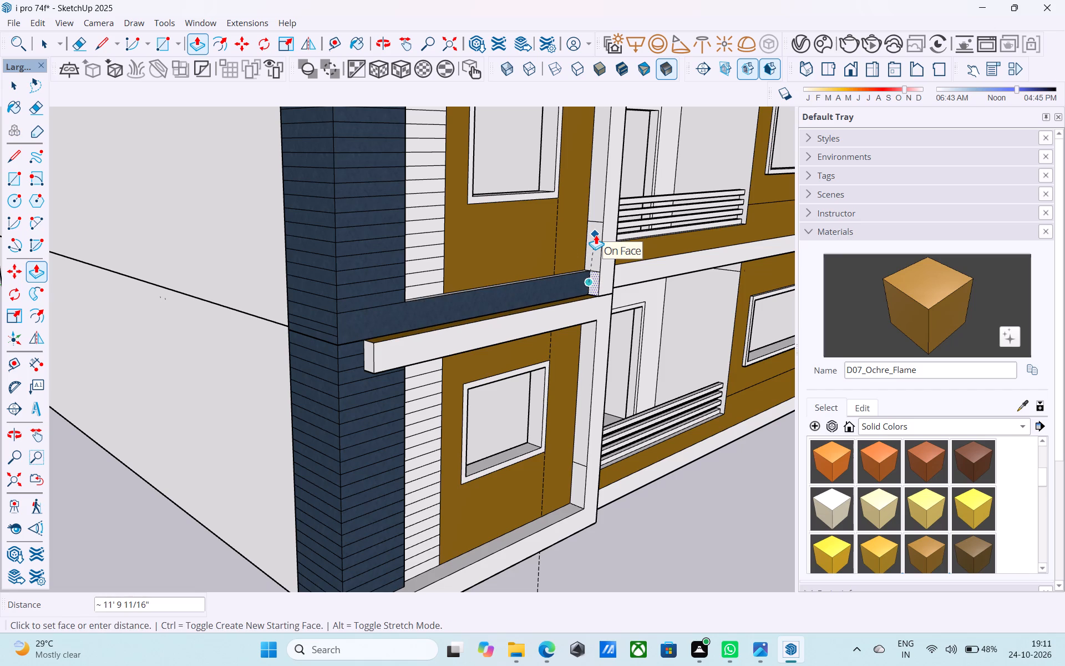
left_click(611, 175)
middle_click_drag(608, 233, 570, 188)
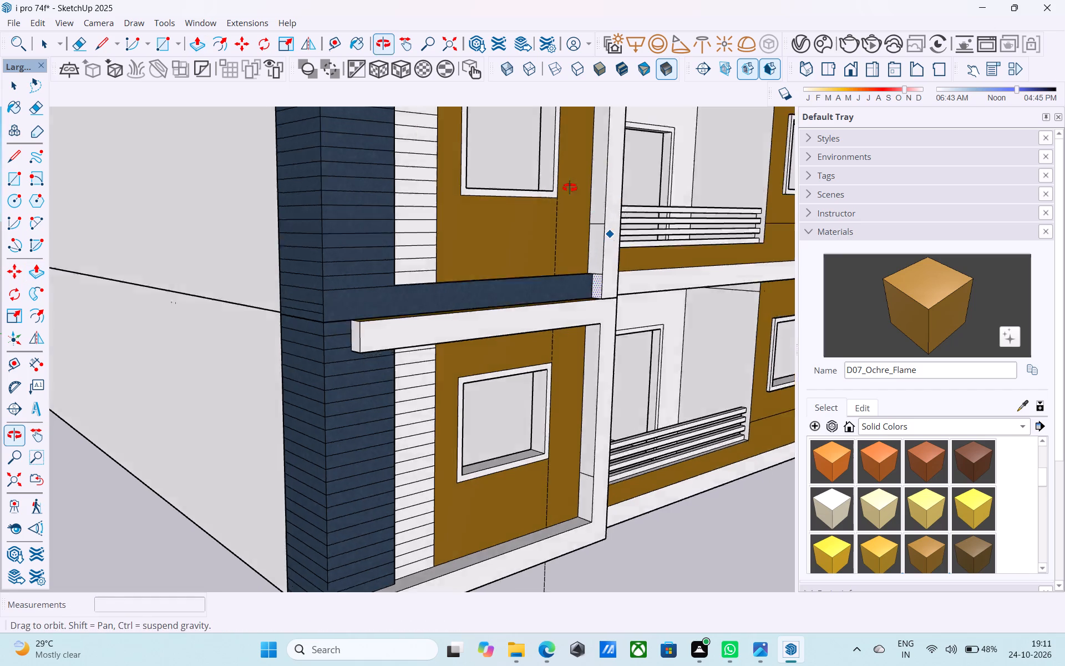
middle_click_drag(570, 188, 509, 164)
scroll(661, 292, "up", 17)
left_click(537, 241)
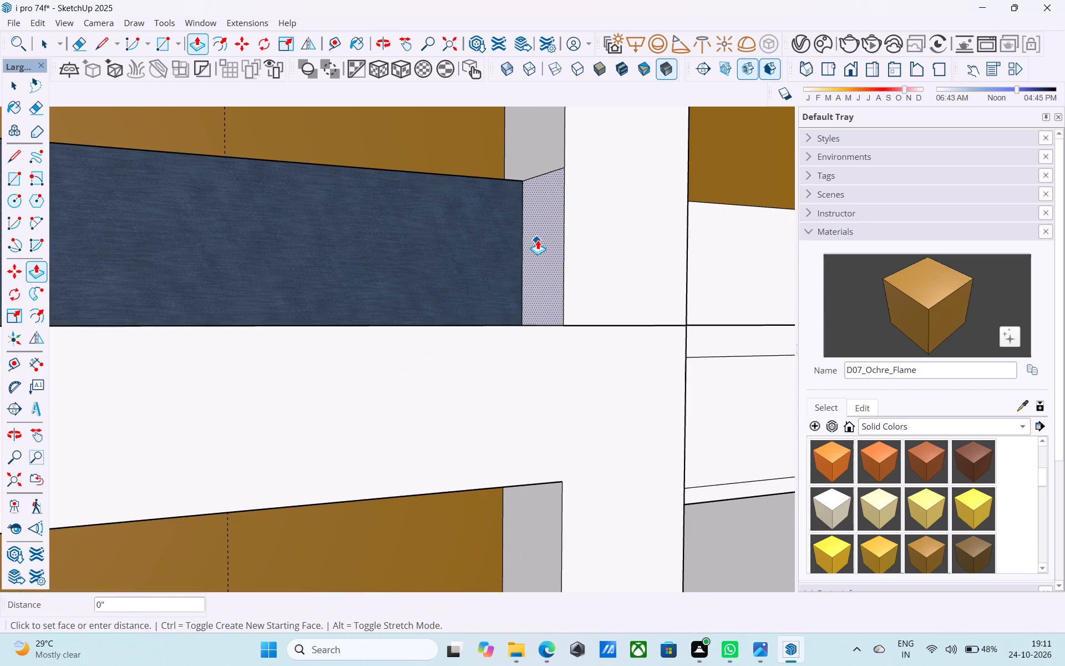
left_click(564, 128)
Draw two vertical 1' lines across the exposed blue band, one at each edge of the white louvre strip.
middle_click_drag(556, 218, 547, 413)
scroll(552, 400, "down", 11)
middle_click_drag(553, 383, 557, 336)
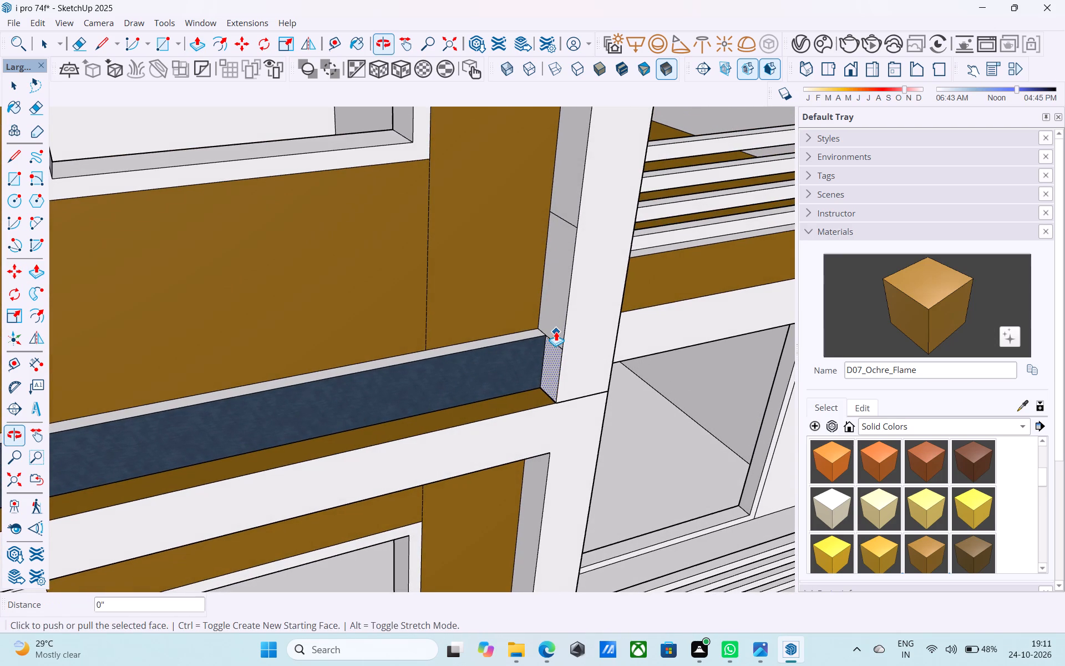
scroll(552, 327, "down", 5)
middle_click_drag(552, 327, 595, 281)
middle_click_drag(333, 397, 355, 371)
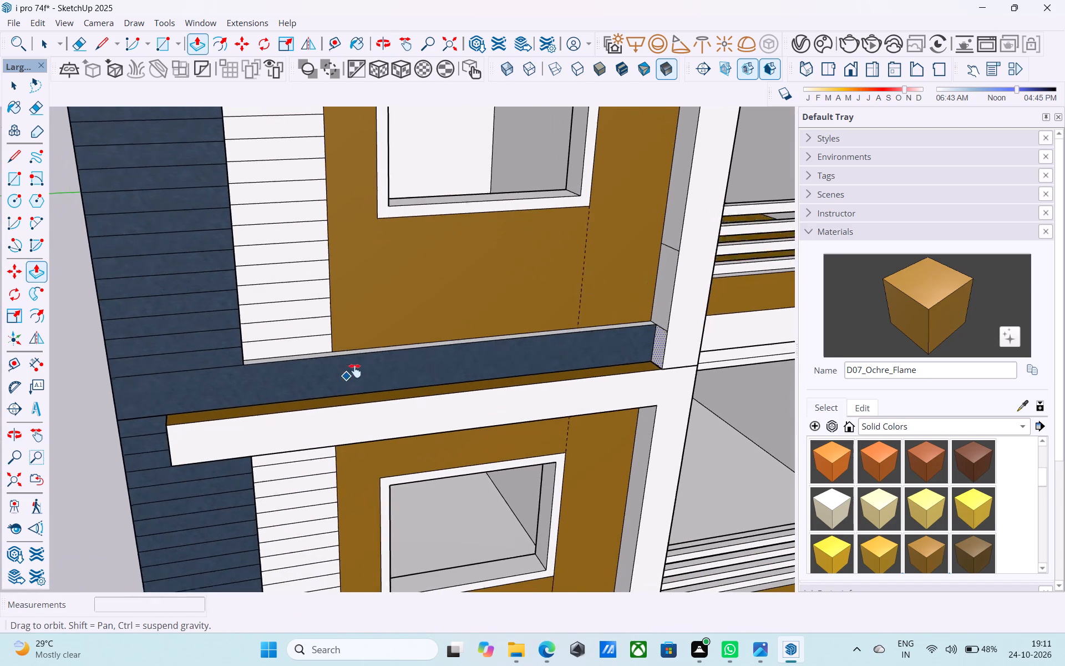
middle_click_drag(355, 371, 448, 339)
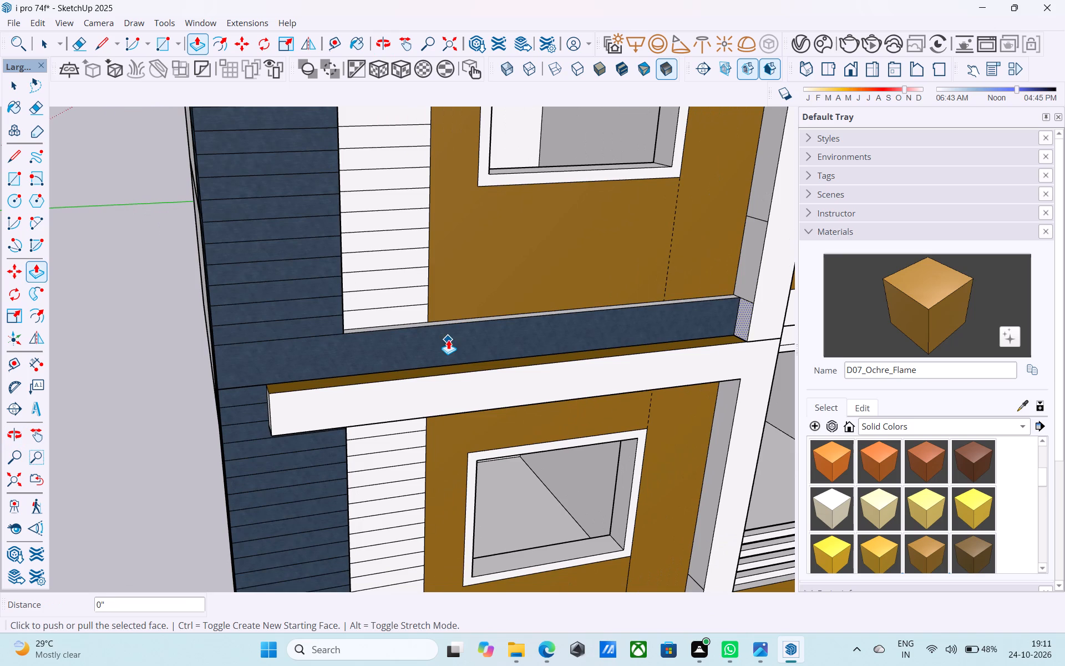
key("l")
scroll(354, 323, "up", 2)
left_click(340, 332)
left_click(342, 393)
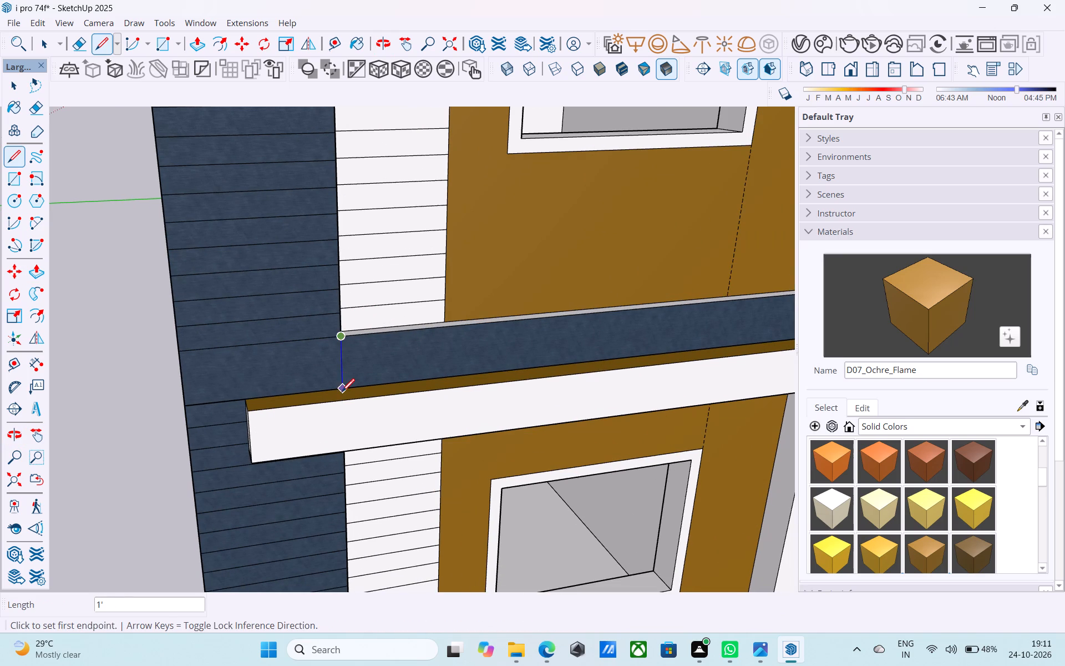
scroll(517, 396, "down", 2)
middle_click_drag(495, 379, 483, 403)
scroll(470, 356, "up", 7)
left_click(452, 326)
double_click(452, 334)
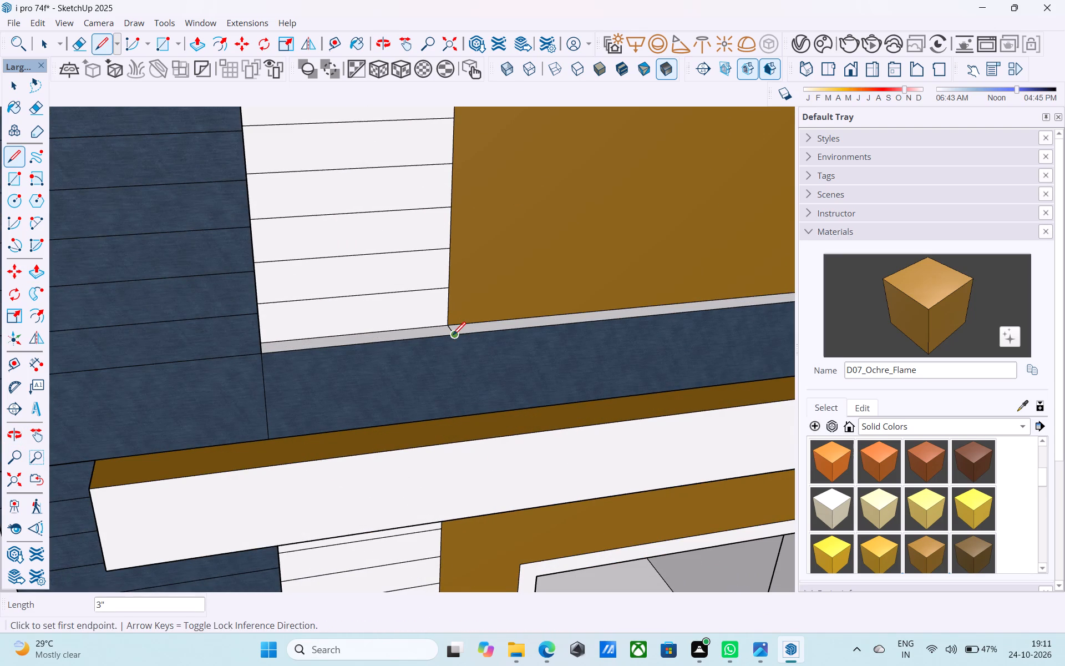
left_click(457, 420)
left_click(459, 337)
Push the blue panel between the two vertical lines back 3" to align with the white louvre strip.
scroll(466, 380, "down", 3)
middle_click_drag(466, 380, 439, 281)
middle_click_drag(439, 316, 435, 295, "shift")
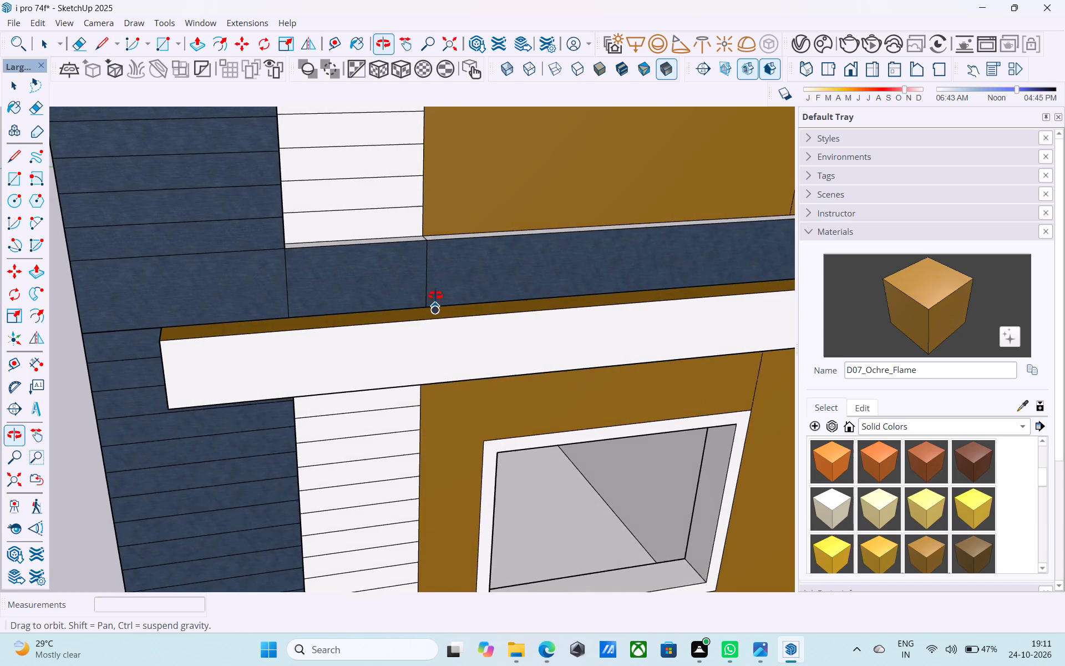
middle_click_drag(435, 295, 434, 134, "shift")
middle_click_drag(453, 293, 444, 239, "shift")
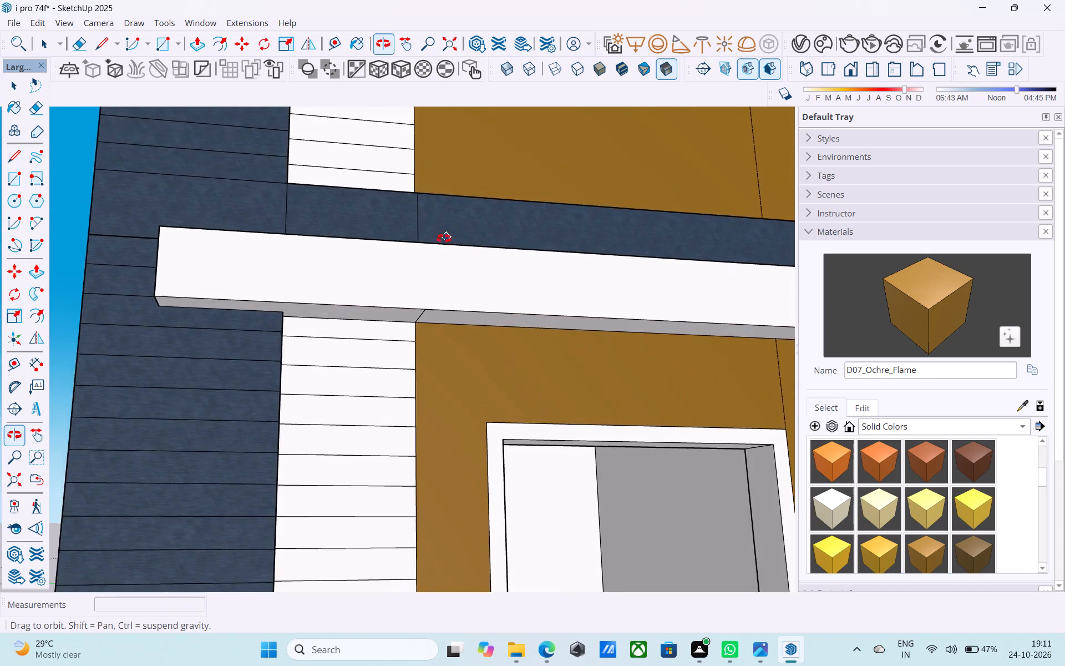
middle_click_drag(444, 239, 423, 483, "shift")
middle_click_drag(409, 437, 454, 471, "shift")
key("space")
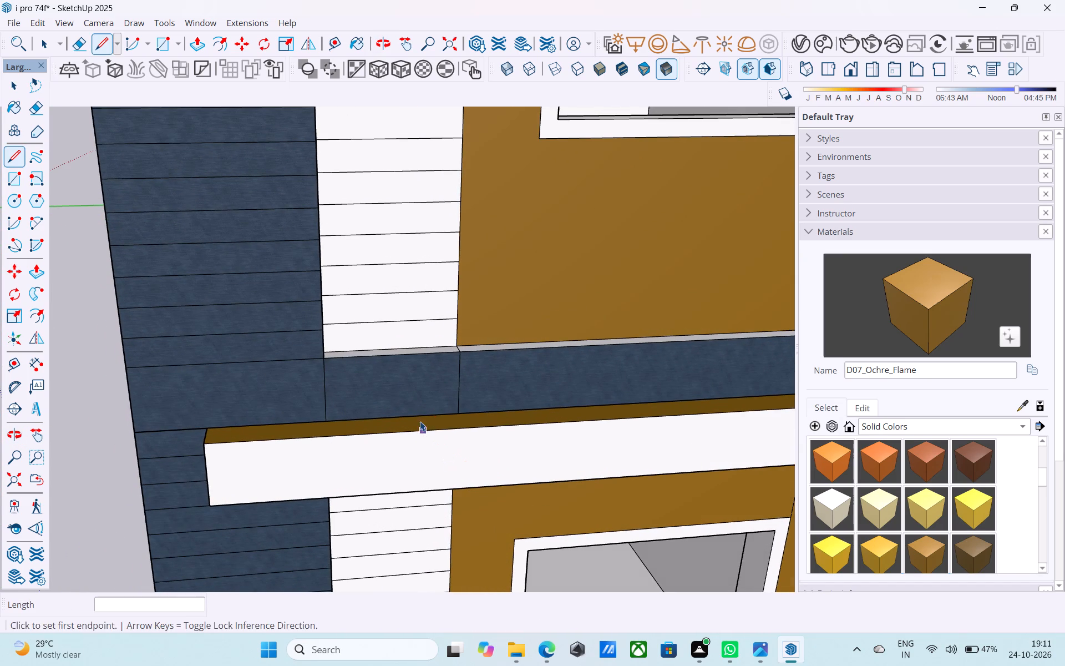
left_click(418, 410)
key("p")
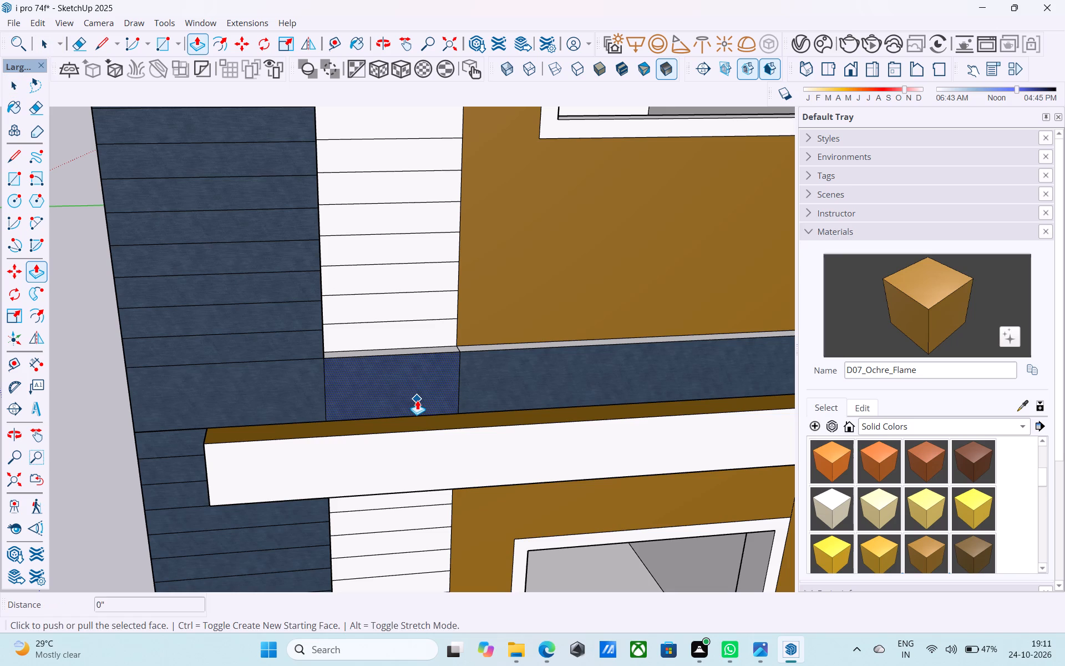
left_click(417, 400)
left_click(417, 371)
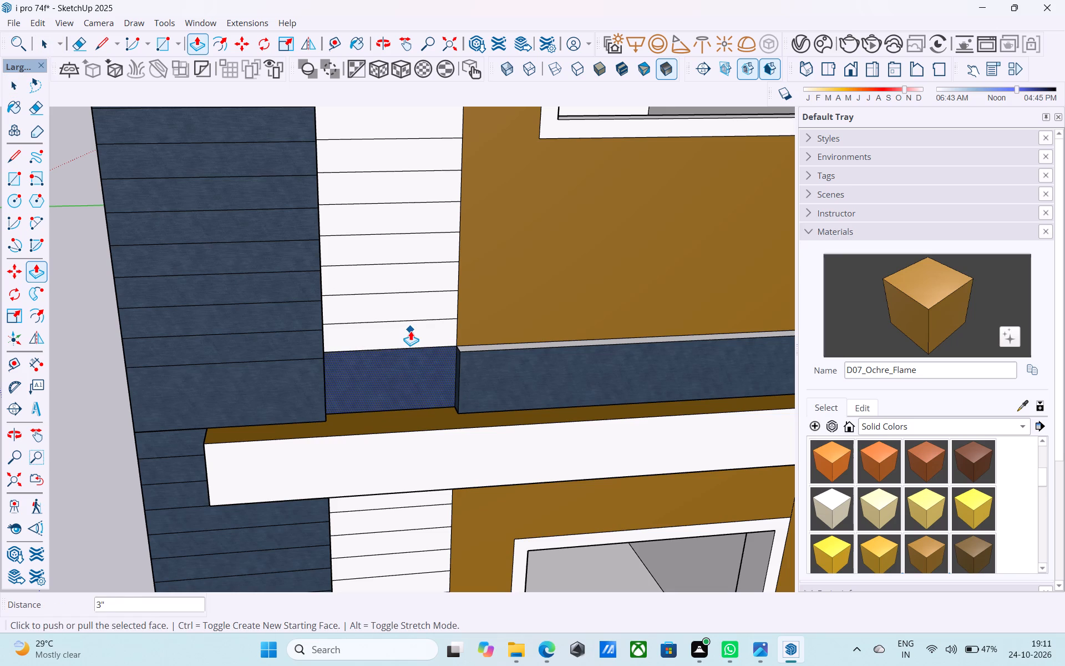
Save the model.
key("space")
key("ctrl+s")
key("ctrl+s")
key("ctrl+s")
key("ctrl+s")
key("ctrl+s")
key("ctrl+s")
key("ctrl+s")
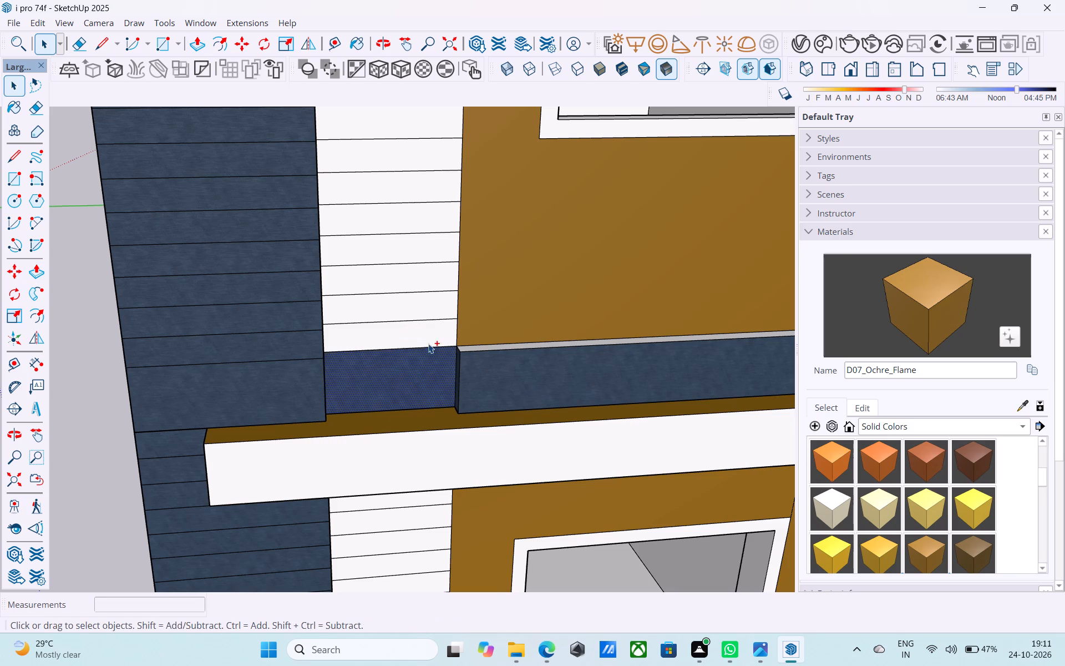
Paint the recessed blue panel below the white louvre strip with the Default material from the In Model materials.
scroll(841, 457, "up", 3)
left_click(871, 426)
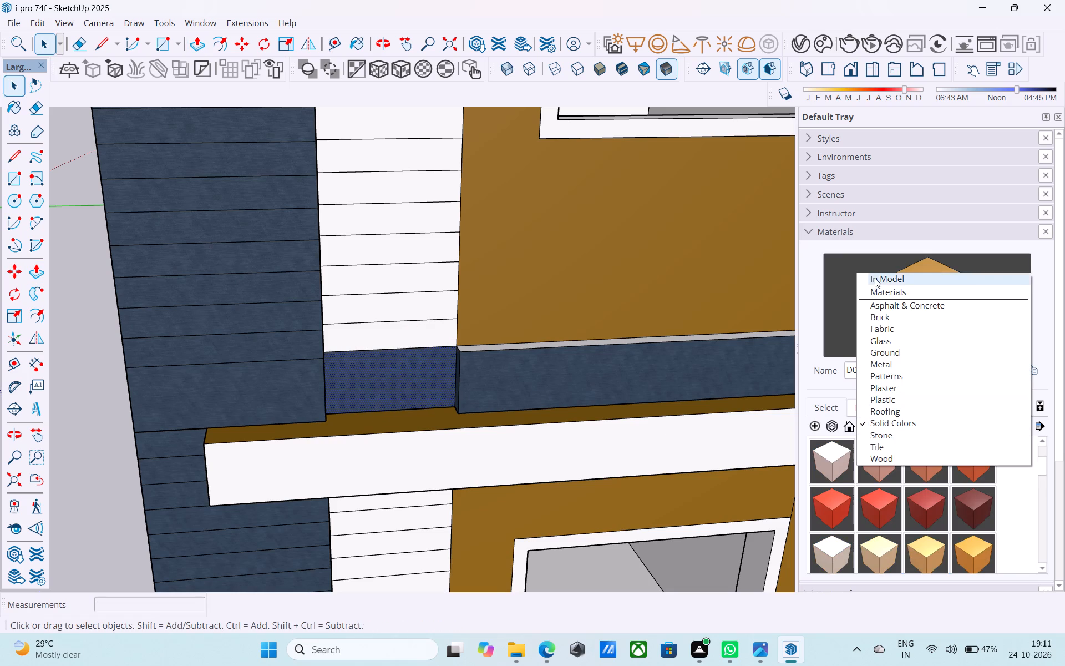
left_click(875, 278)
left_click(833, 477)
left_click(427, 375)
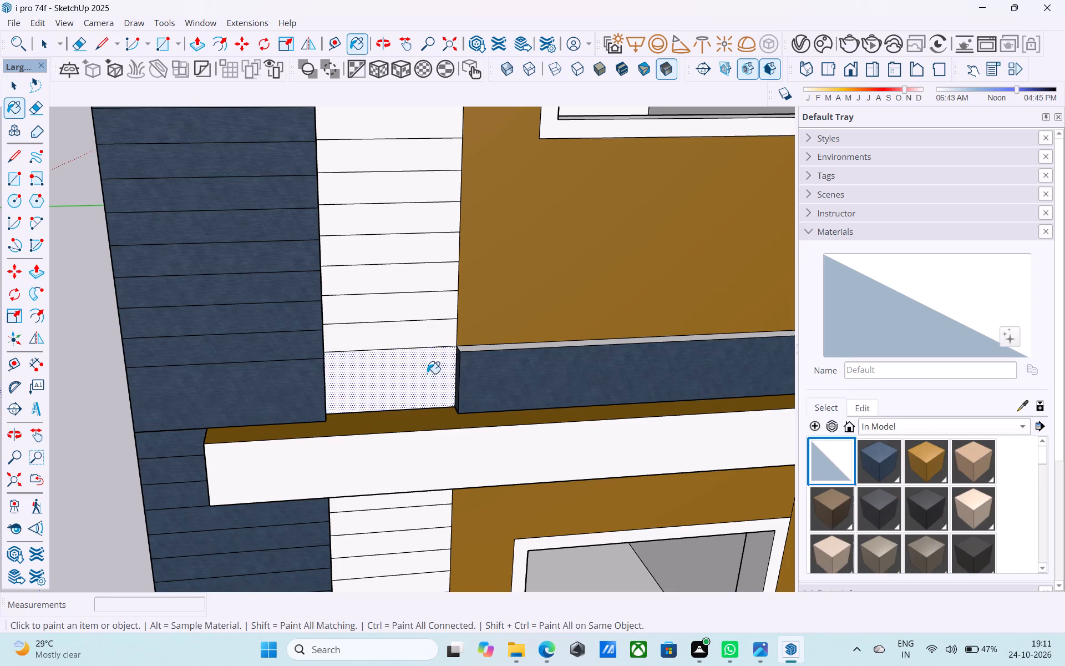
Examine the trimmed slab band and the repainted panel on the whole front facade from several angles.
scroll(423, 380, "down", 5)
middle_click_drag(413, 453, 427, 369)
scroll(385, 368, "down", 16)
middle_click_drag(429, 369, 433, 432)
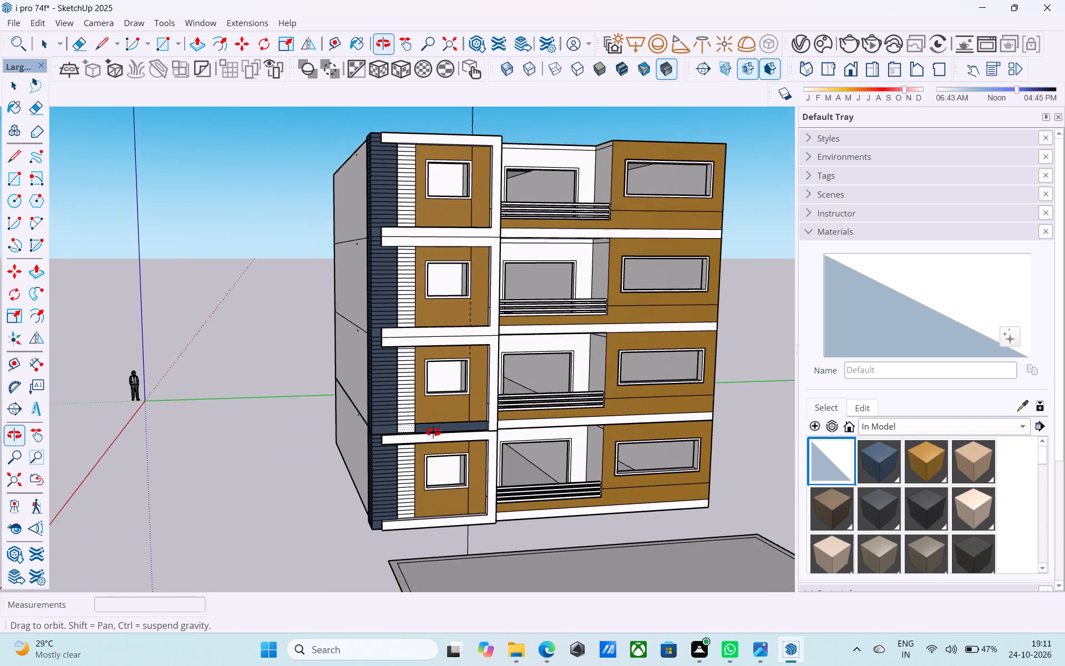
middle_click_drag(433, 432, 433, 434)
middle_click_drag(437, 447, 468, 468, "shift")
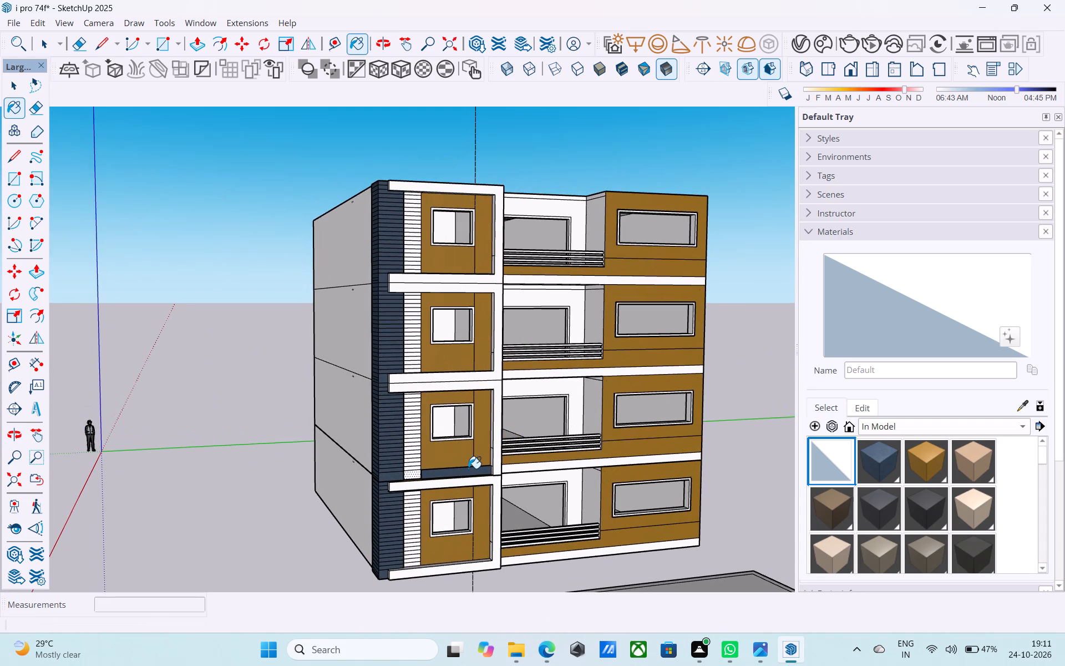
middle_click_drag(466, 460, 448, 451)
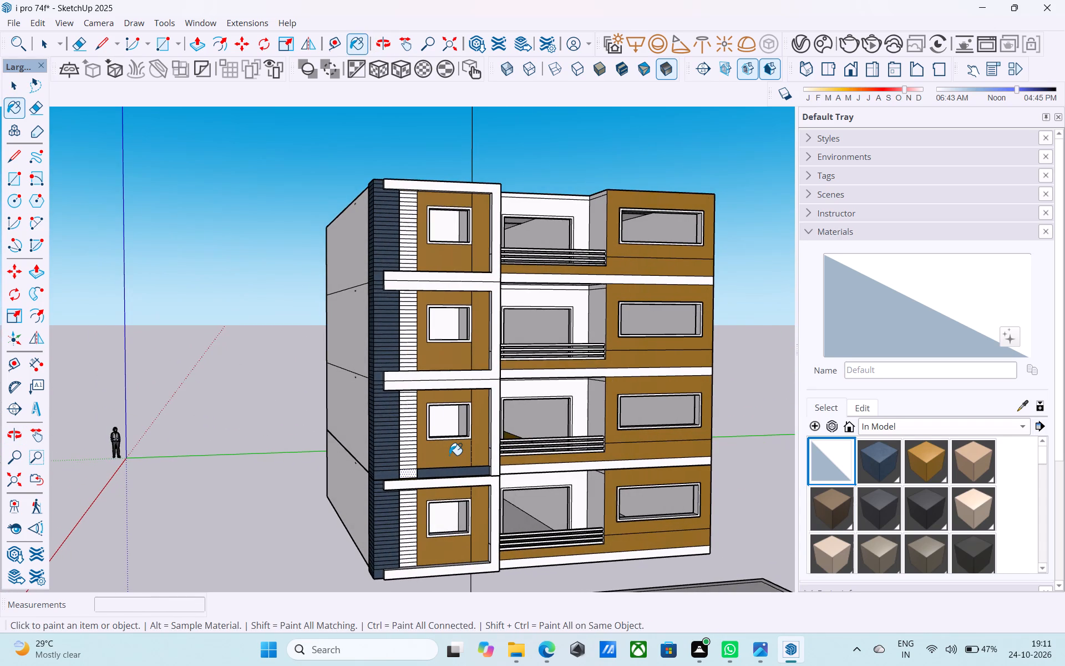
middle_click_drag(453, 466, 434, 463)
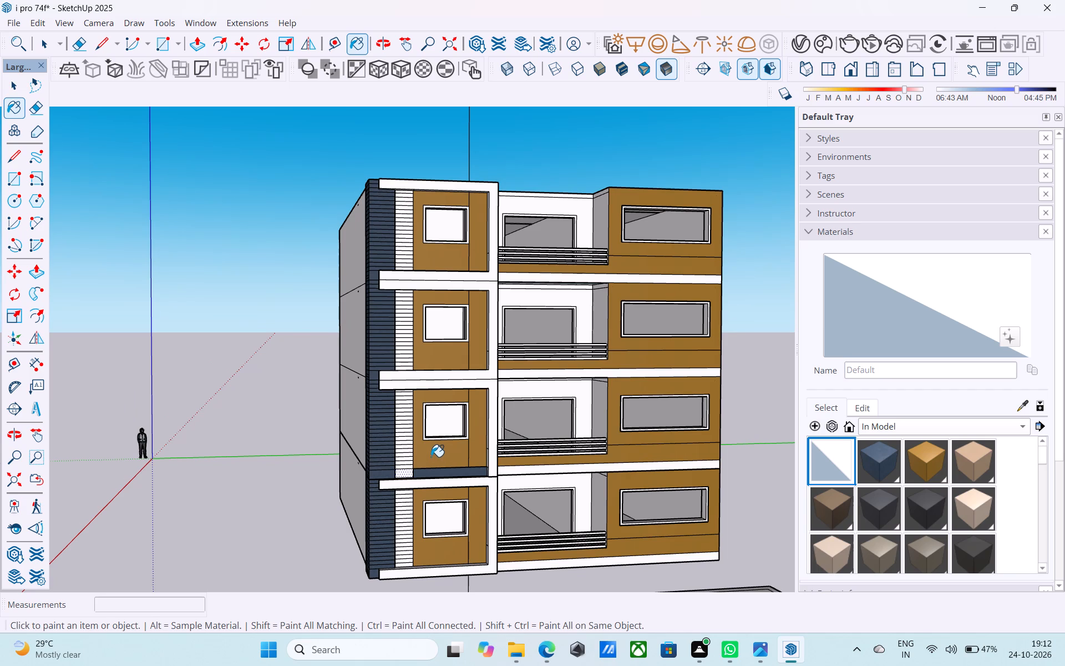
middle_click_drag(430, 457, 463, 478)
Draw a horizontal line across the middle of the repainted white panel to continue the louvre pattern.
scroll(427, 477, "up", 6)
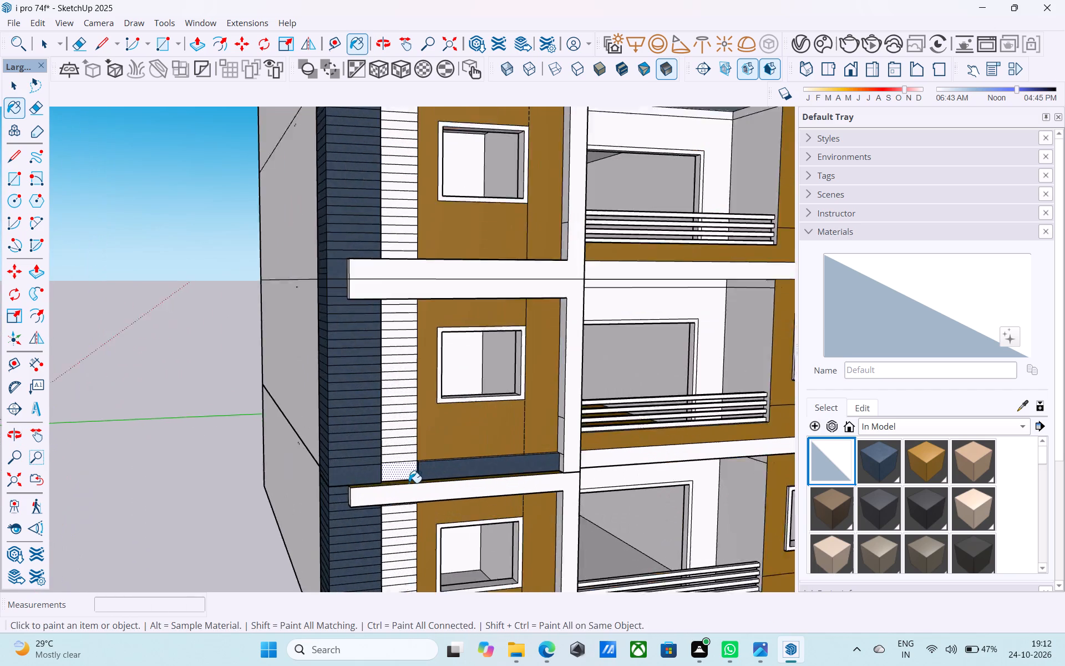
scroll(409, 483, "up", 9)
key("space")
scroll(384, 477, "up", 5)
key("l")
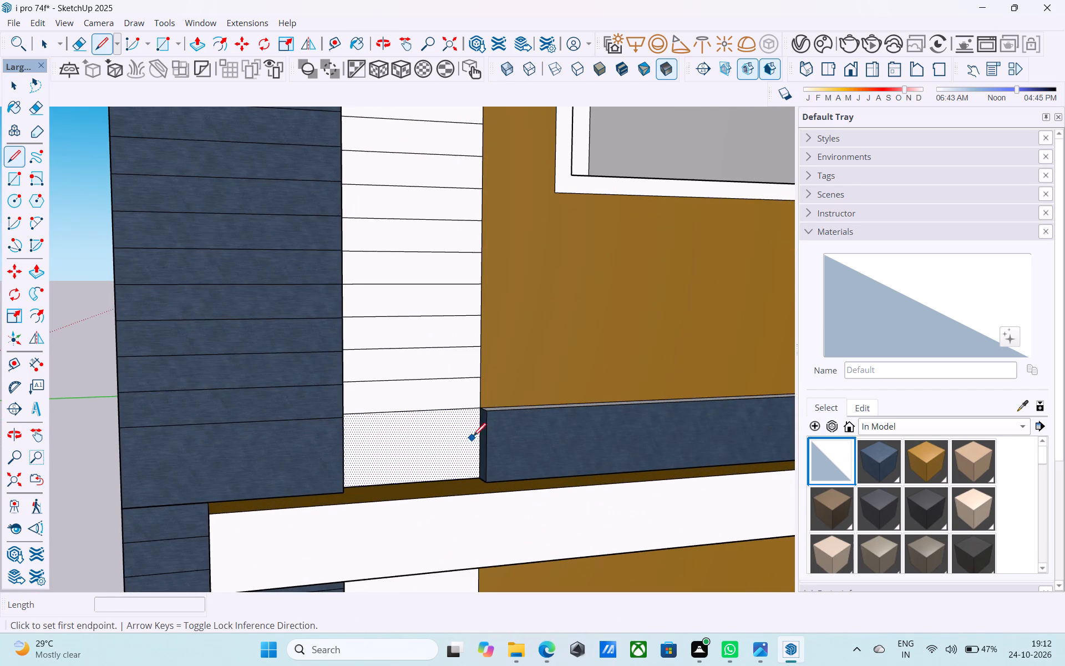
middle_click_drag(477, 435, 289, 432)
scroll(365, 446, "up", 5)
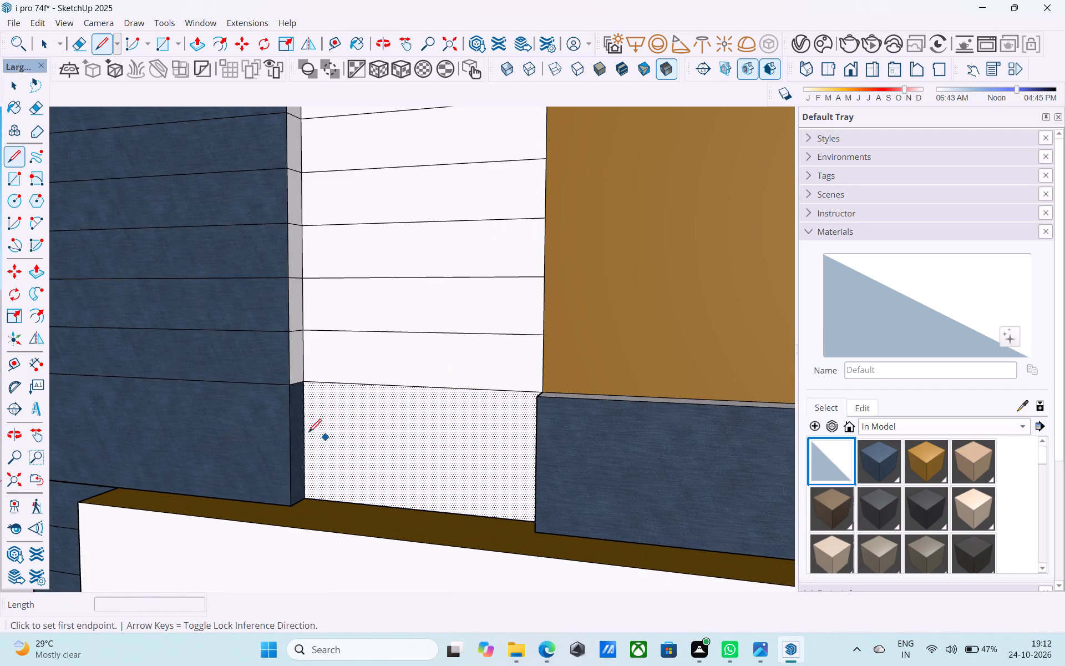
left_click(302, 433)
middle_click_drag(313, 435, 584, 431)
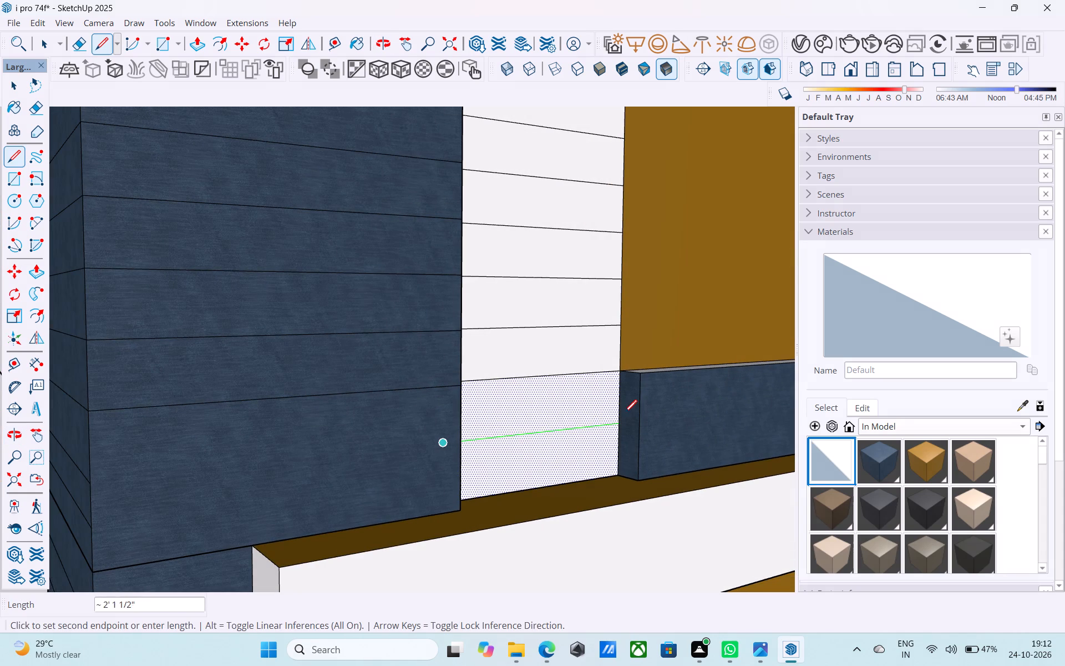
left_click(617, 421)
key("space")
Examine the slab bands at the front corner and compare the trimmed band with those on the upper floors.
scroll(573, 429, "down", 11)
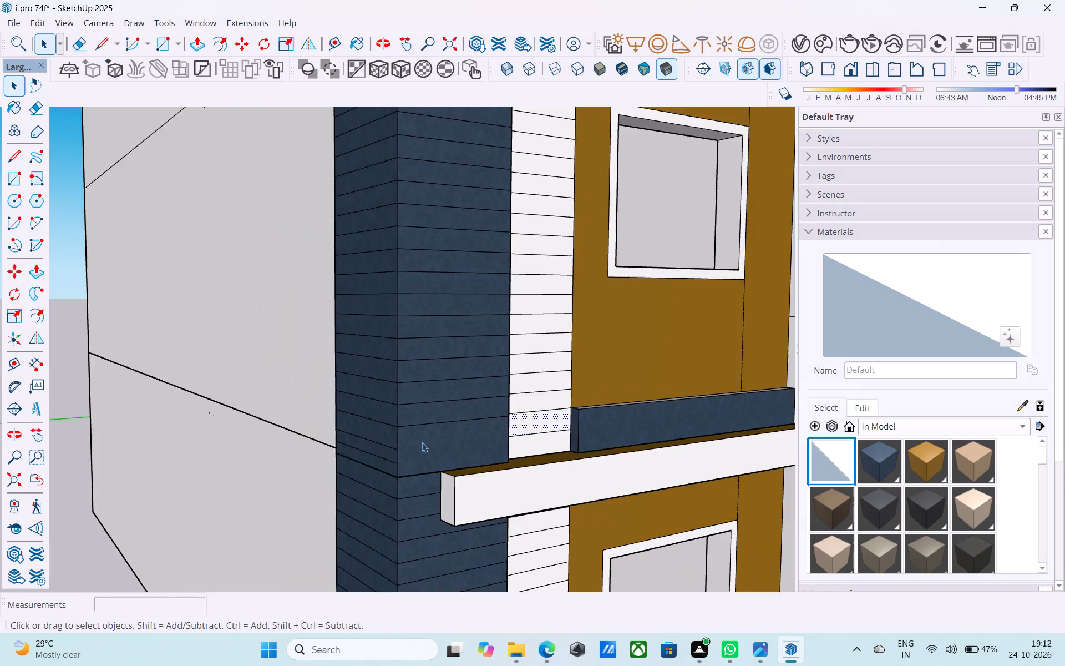
scroll(422, 442, "down", 10)
middle_click_drag(409, 437, 406, 428)
scroll(413, 428, "down", 5)
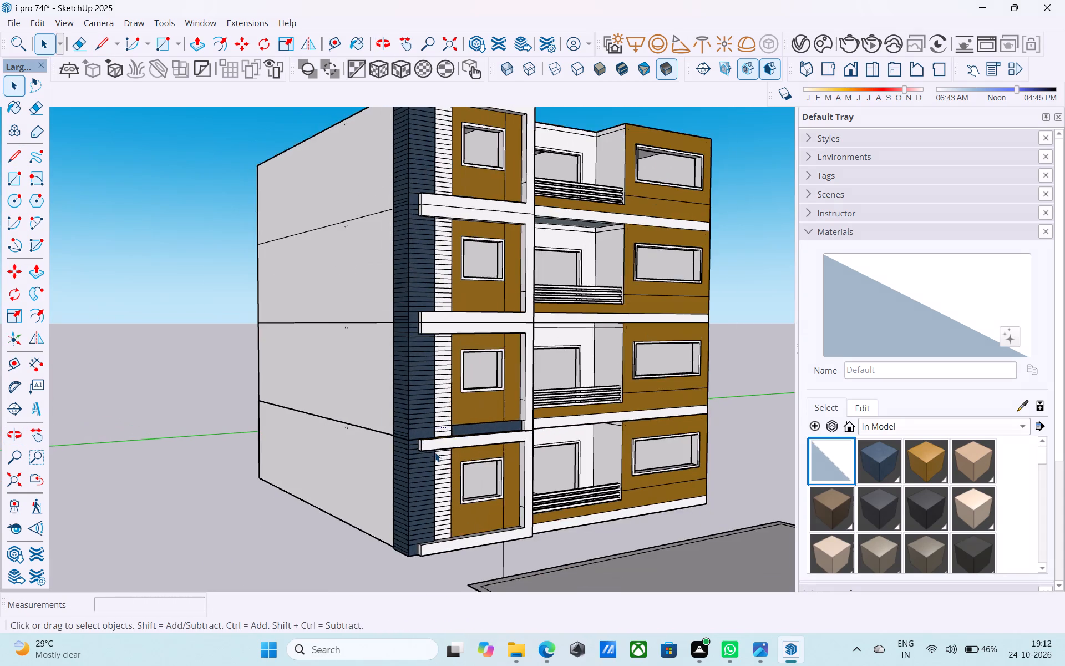
middle_click_drag(435, 452, 414, 453)
scroll(417, 456, "up", 5)
middle_click_drag(420, 456, 561, 479)
middle_click_drag(528, 449, 414, 450)
middle_click_drag(489, 451, 390, 437)
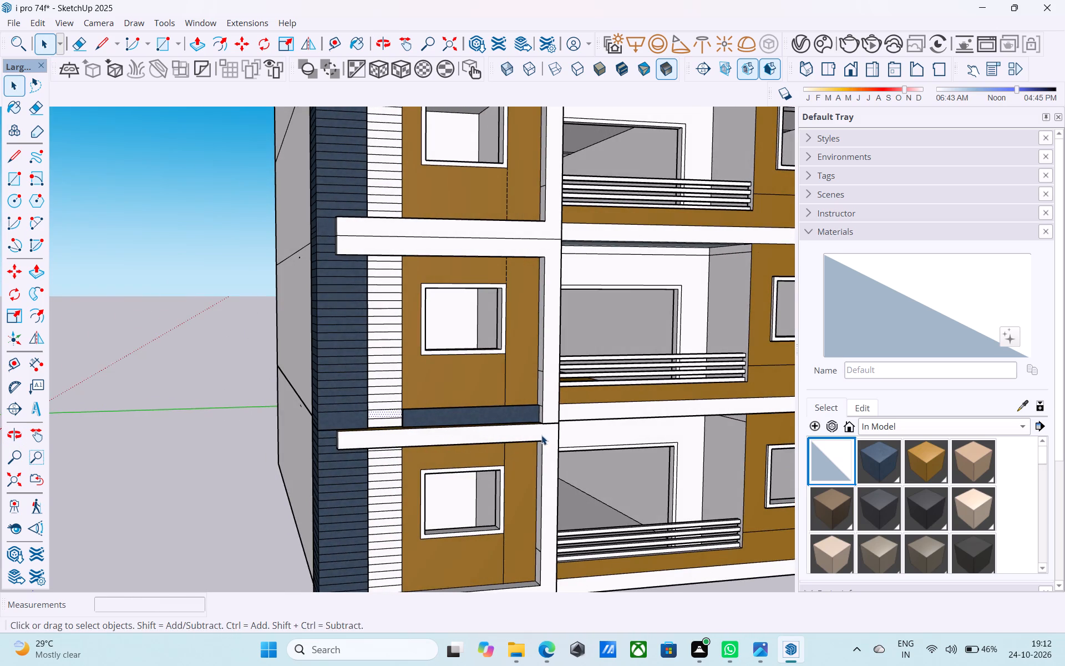
scroll(542, 436, "down", 5)
middle_click_drag(545, 443, 552, 481, "shift")
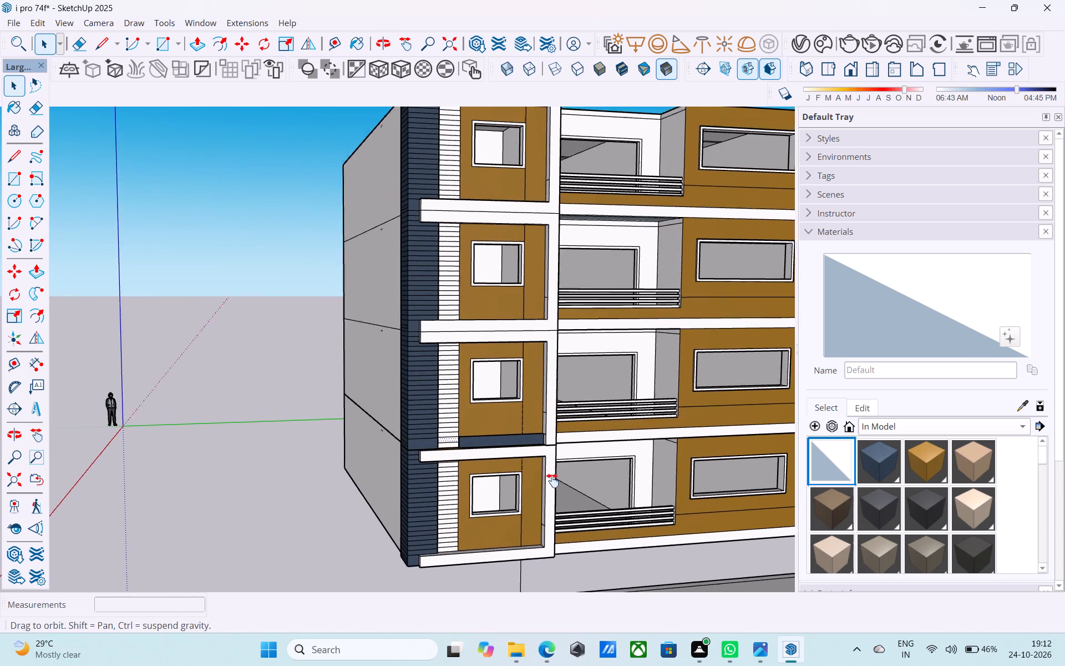
middle_click_drag(552, 481, 567, 543, "shift")
scroll(484, 436, "up", 6)
scroll(493, 402, "down", 4)
middle_click_drag(517, 413, 494, 411, "shift")
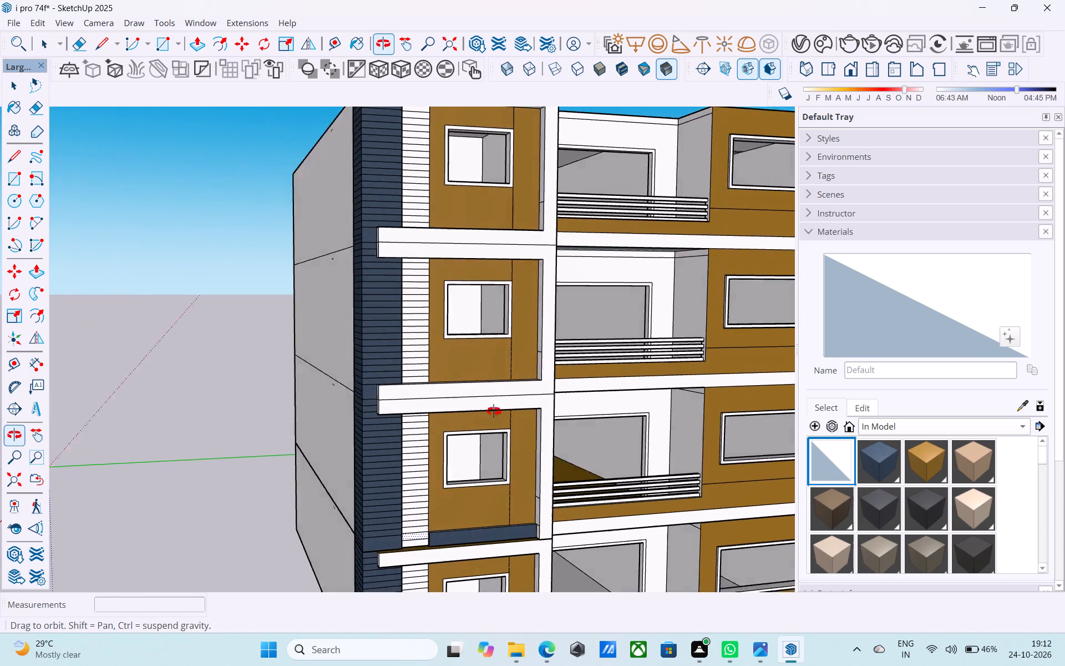
middle_click_drag(494, 411, 608, 412, "shift")
Push the outer end face of the doubled slab band's lower half about 8' 1" back to the white vertical frame.
scroll(437, 394, "up", 4)
left_click(426, 389)
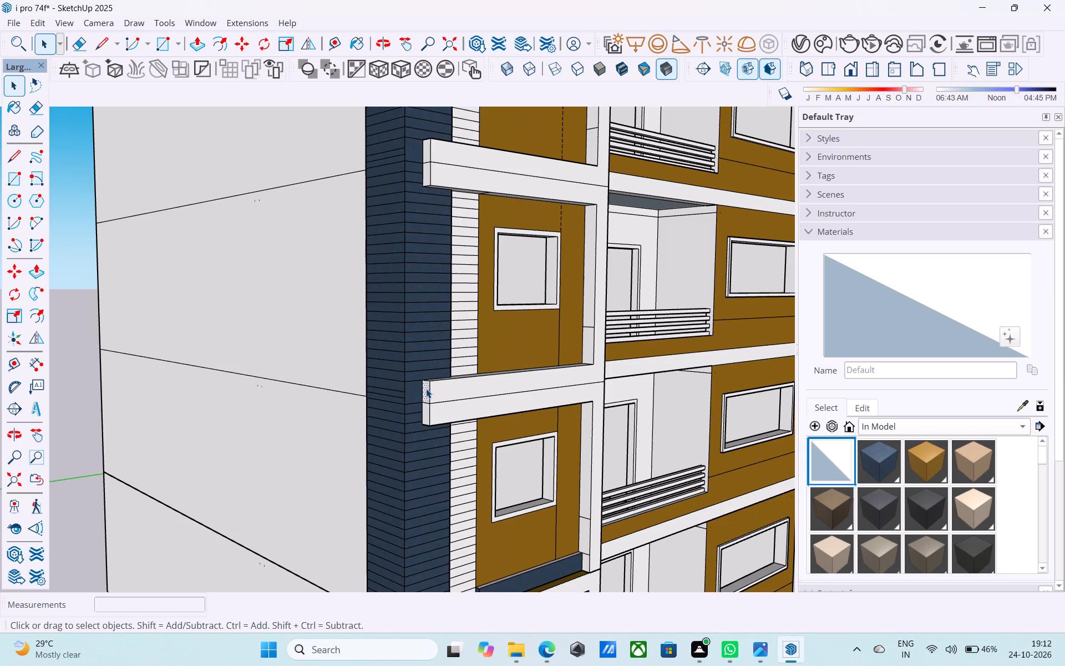
scroll(429, 411, "up", 1)
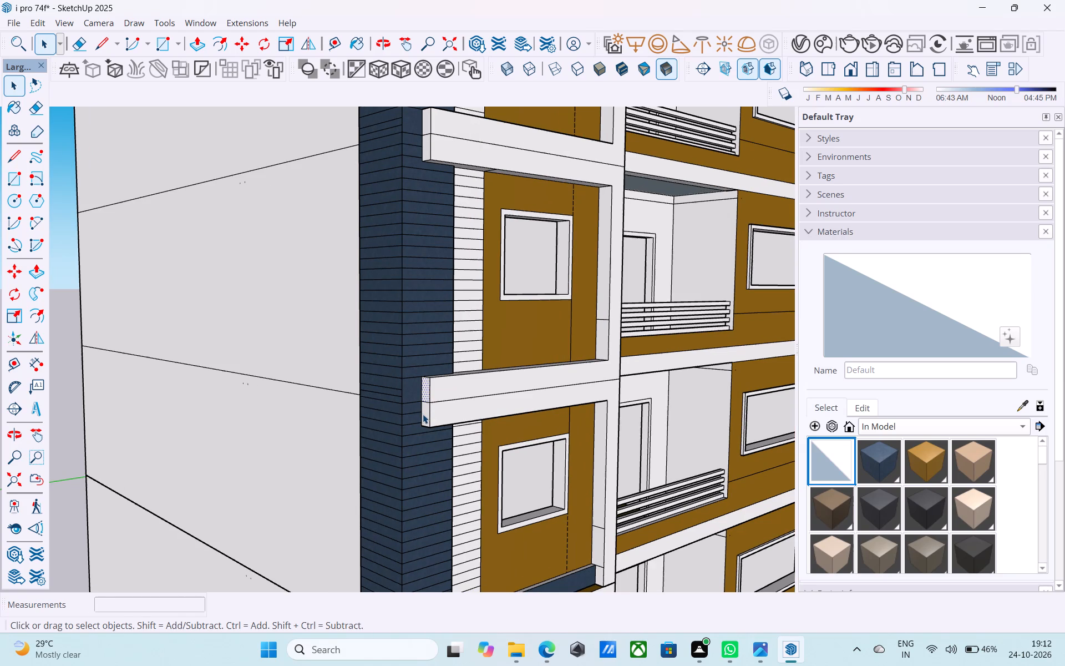
left_click(423, 414)
left_click(426, 415)
key("p")
left_click(426, 415)
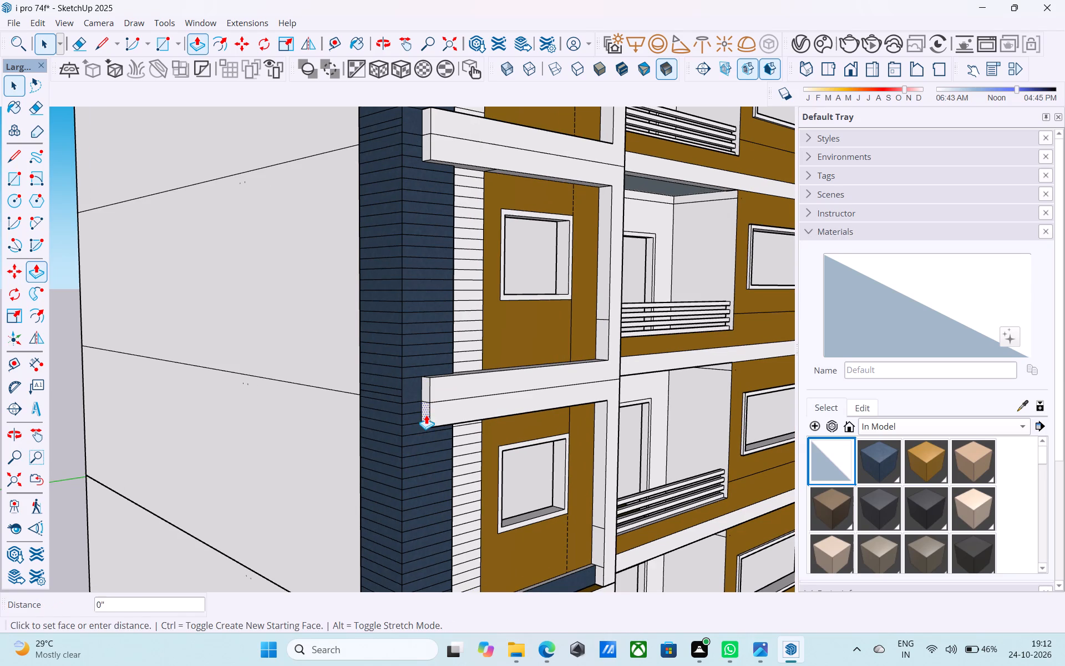
left_click(605, 337)
left_click(488, 408)
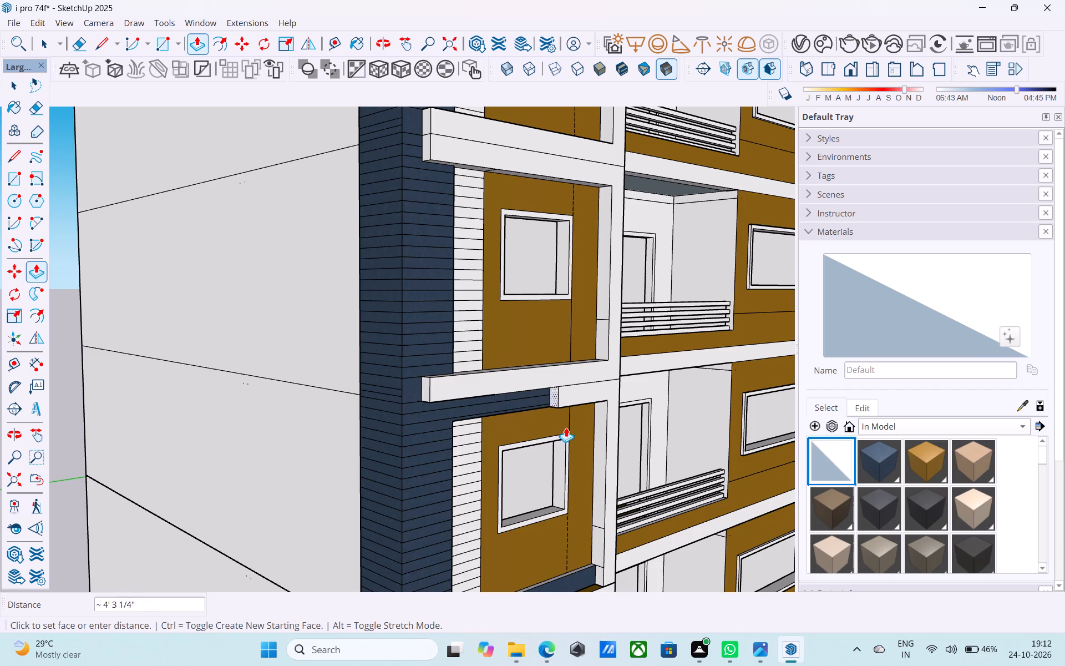
left_click(608, 429)
Examine the trimmed band's junction with the vertical frame and the exposed blue strip beneath the slab from several angles.
middle_click_drag(601, 426, 595, 416)
scroll(596, 414, "up", 7)
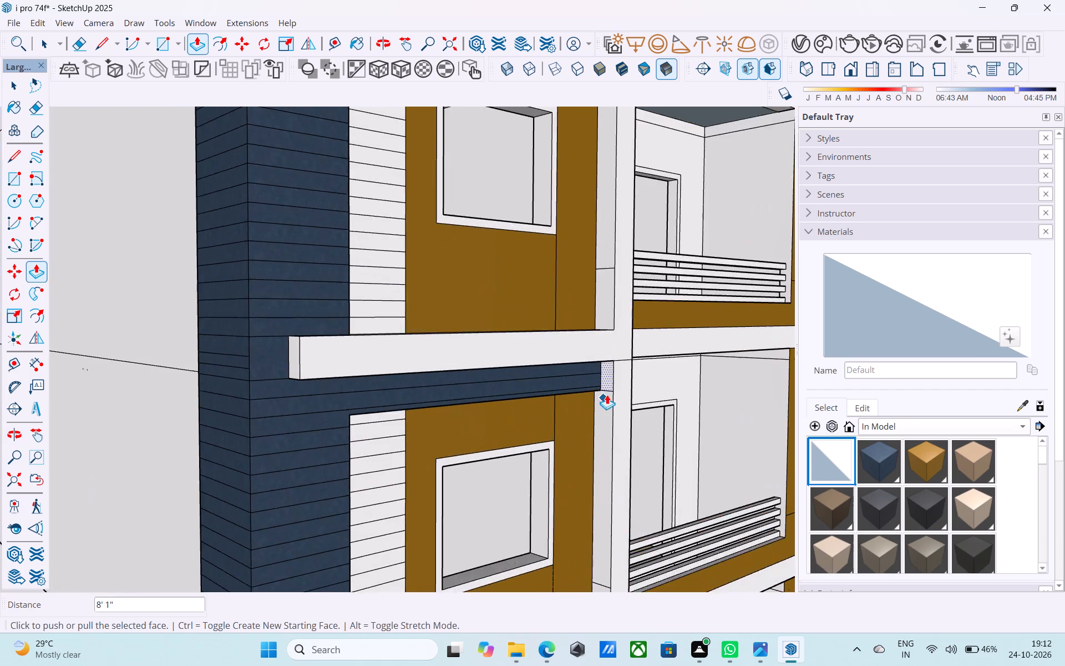
scroll(607, 395, "up", 20)
scroll(607, 395, "up", 2)
middle_click_drag(561, 433, 573, 314)
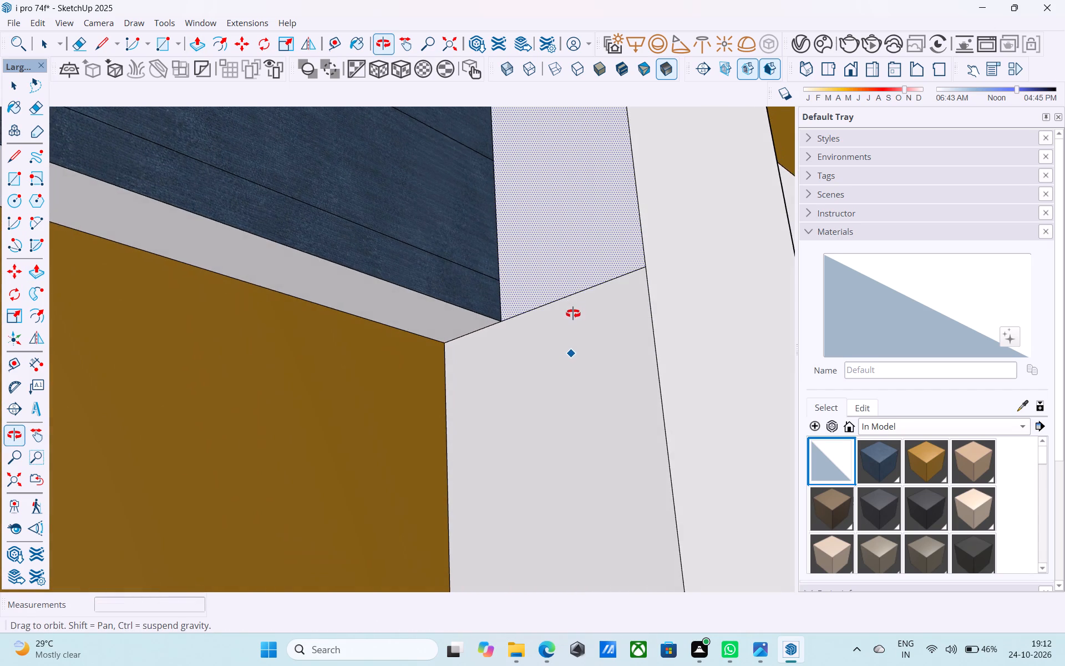
middle_click_drag(573, 314, 553, 393)
scroll(553, 392, "down", 17)
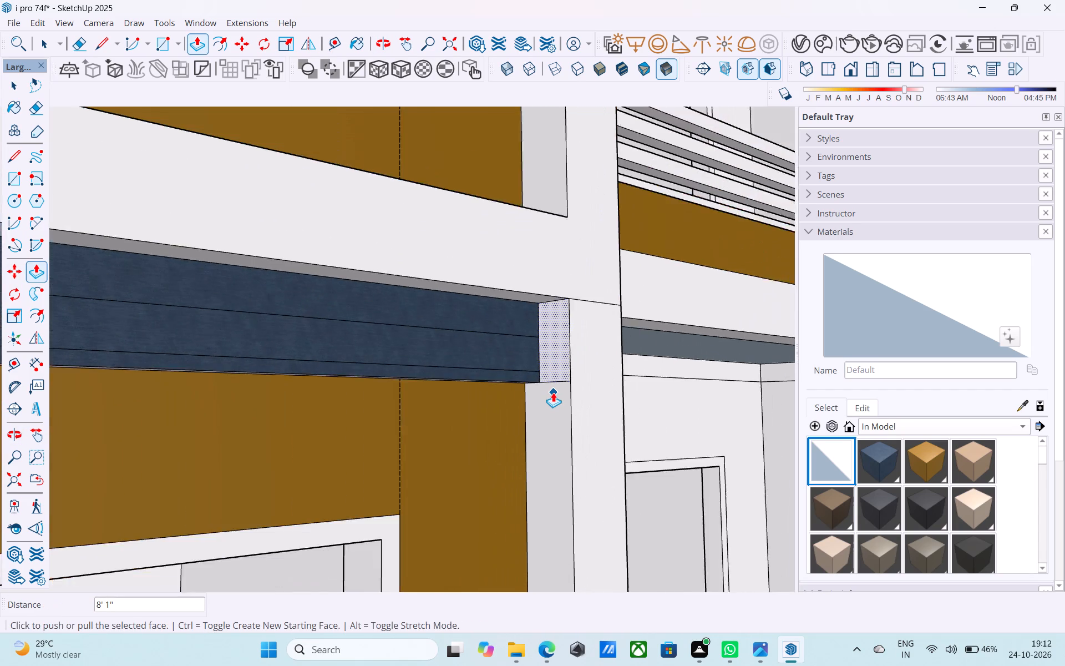
scroll(553, 392, "down", 12)
middle_click_drag(551, 392, 603, 498)
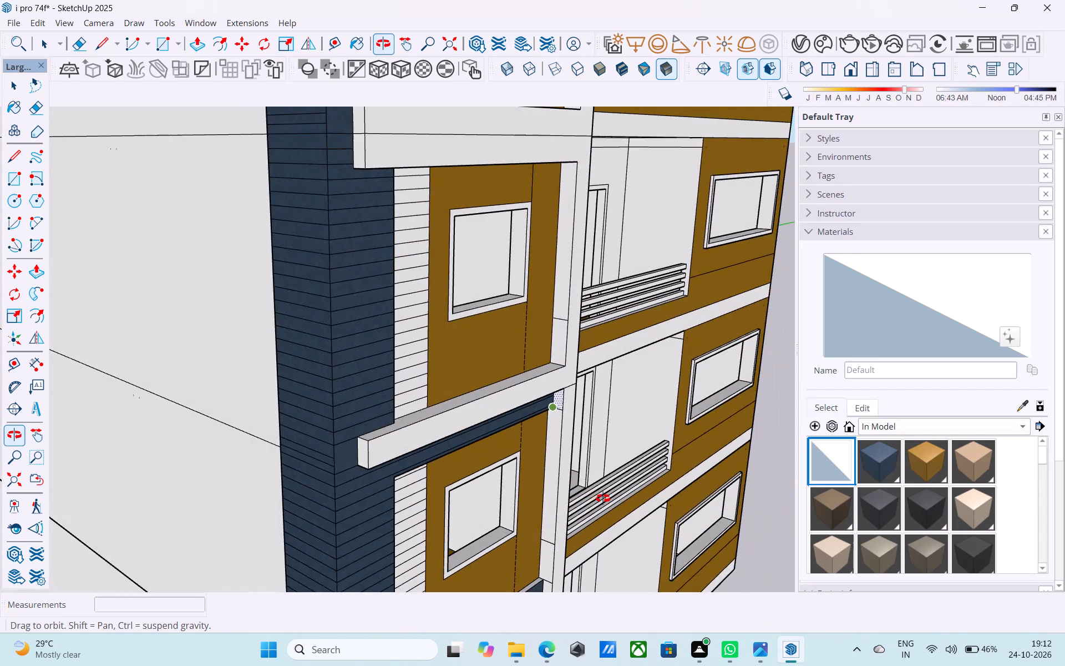
middle_click_drag(603, 498, 603, 476)
middle_click_drag(582, 400, 538, 386)
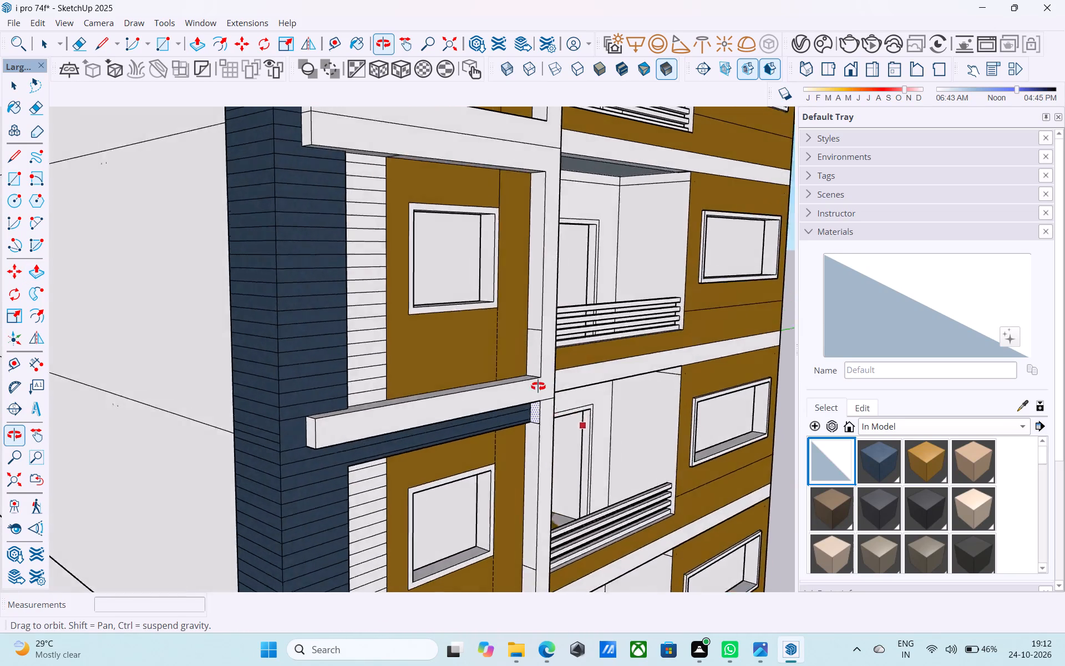
middle_click_drag(538, 386, 523, 438)
middle_click_drag(452, 446, 362, 448)
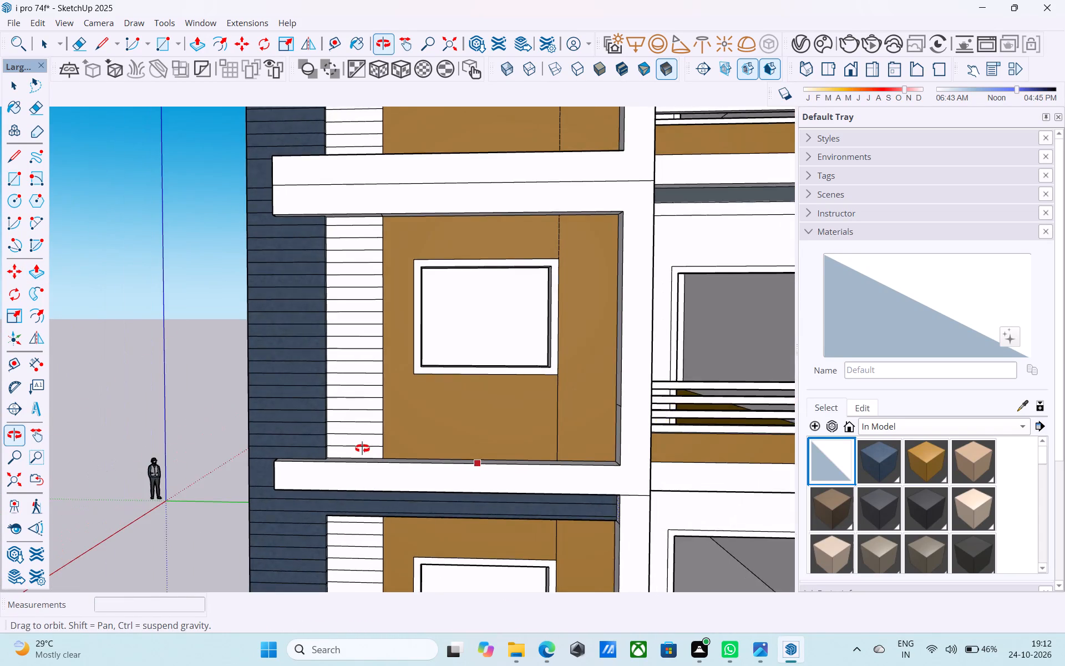
middle_click_drag(362, 448, 400, 406)
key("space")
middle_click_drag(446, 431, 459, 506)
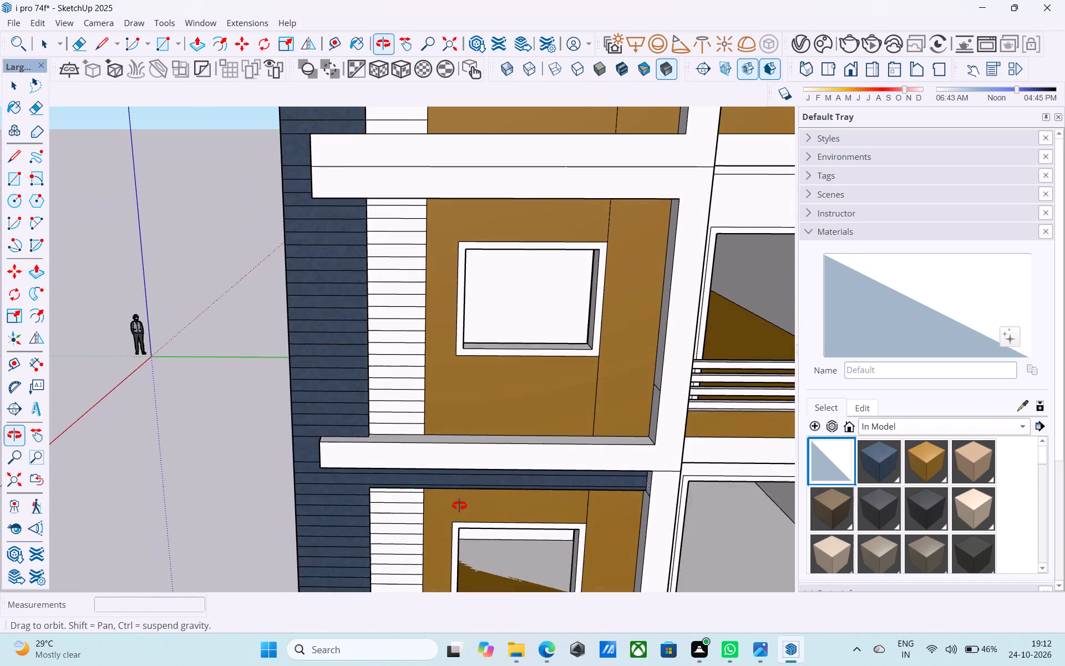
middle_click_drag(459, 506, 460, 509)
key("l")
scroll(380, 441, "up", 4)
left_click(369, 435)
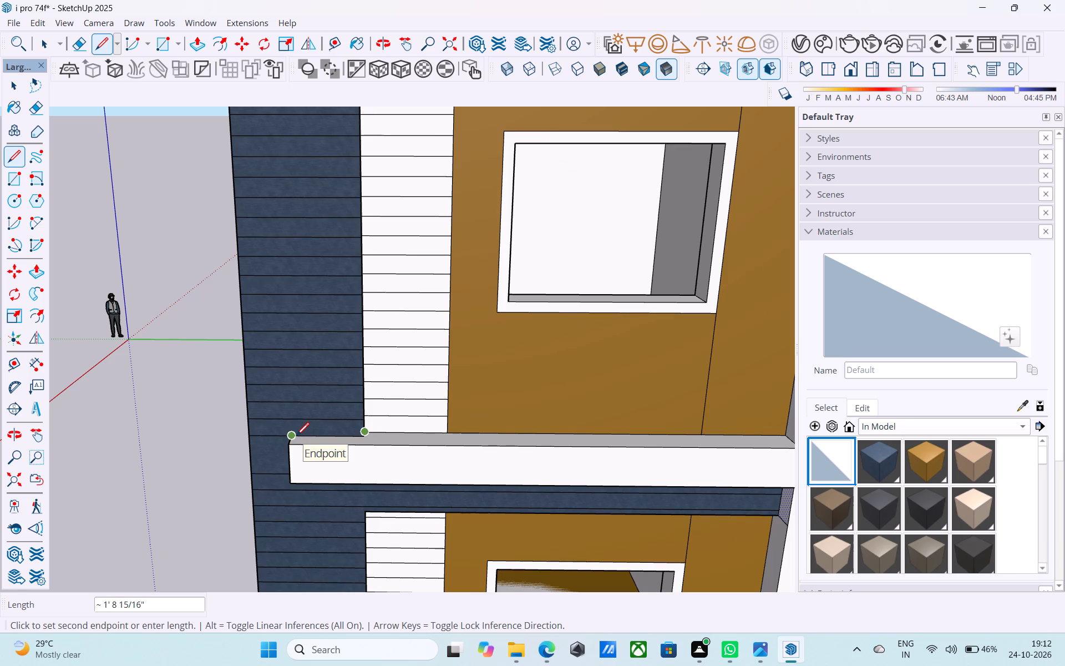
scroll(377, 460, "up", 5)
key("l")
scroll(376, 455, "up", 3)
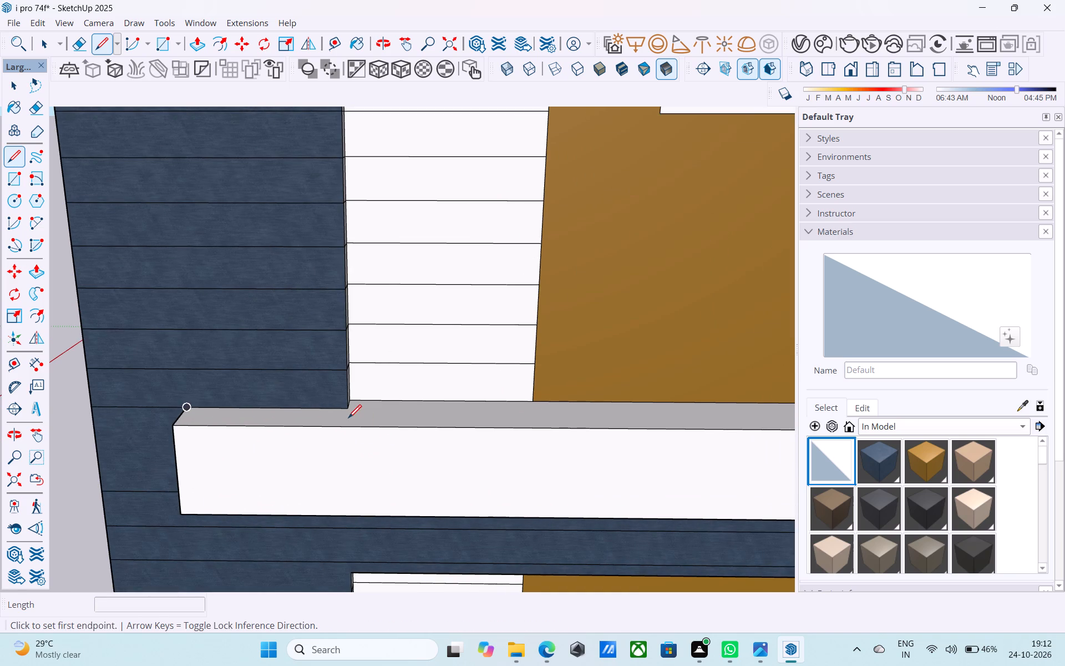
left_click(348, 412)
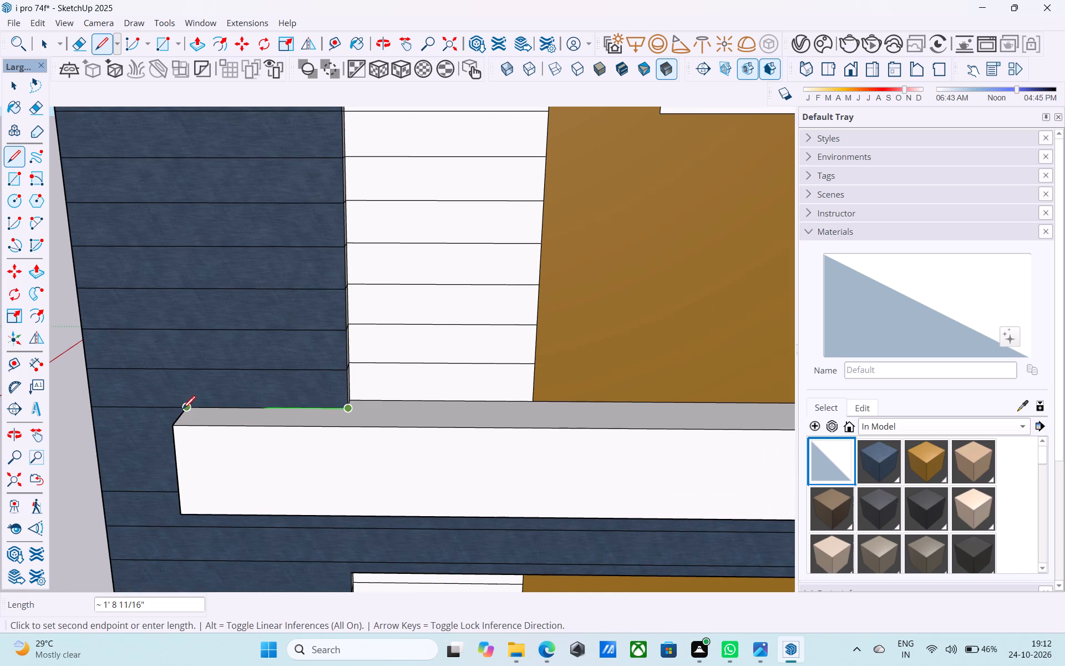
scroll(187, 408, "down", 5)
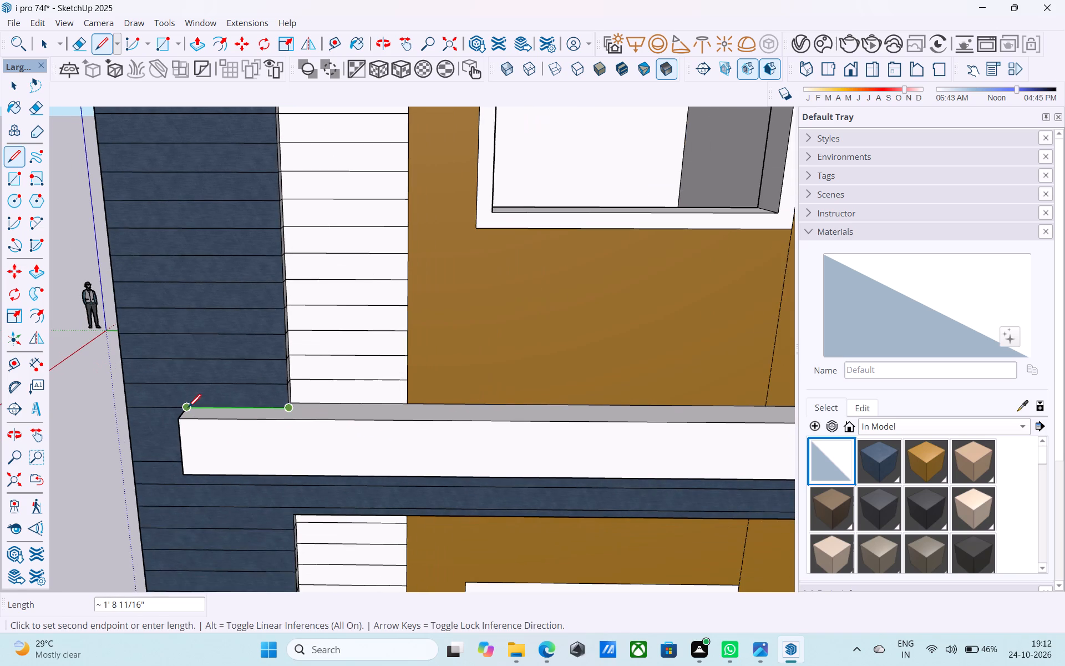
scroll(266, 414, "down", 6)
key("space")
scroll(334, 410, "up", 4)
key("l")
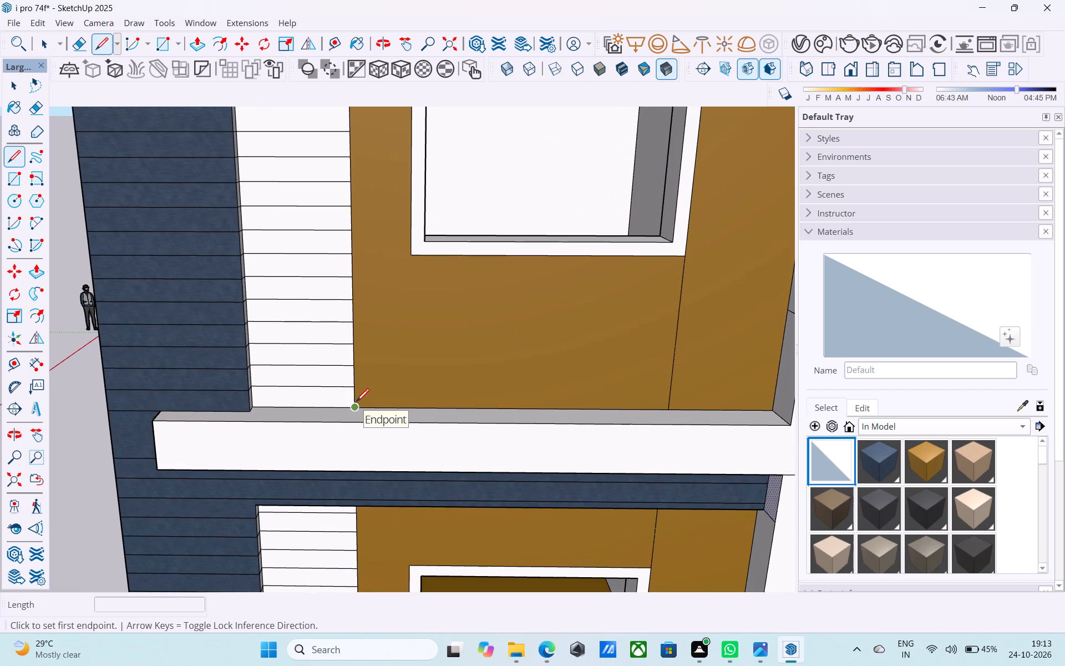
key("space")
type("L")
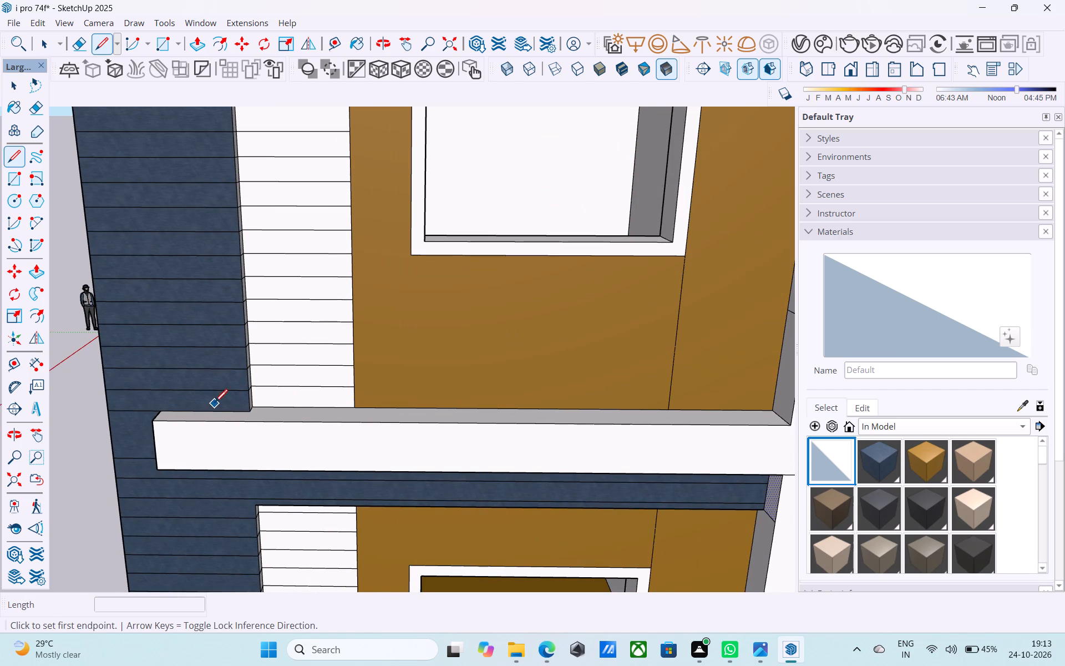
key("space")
Copy the vertical outer edge of the trimmed slab band 4' along its front face.
middle_click_drag(211, 401, 291, 405)
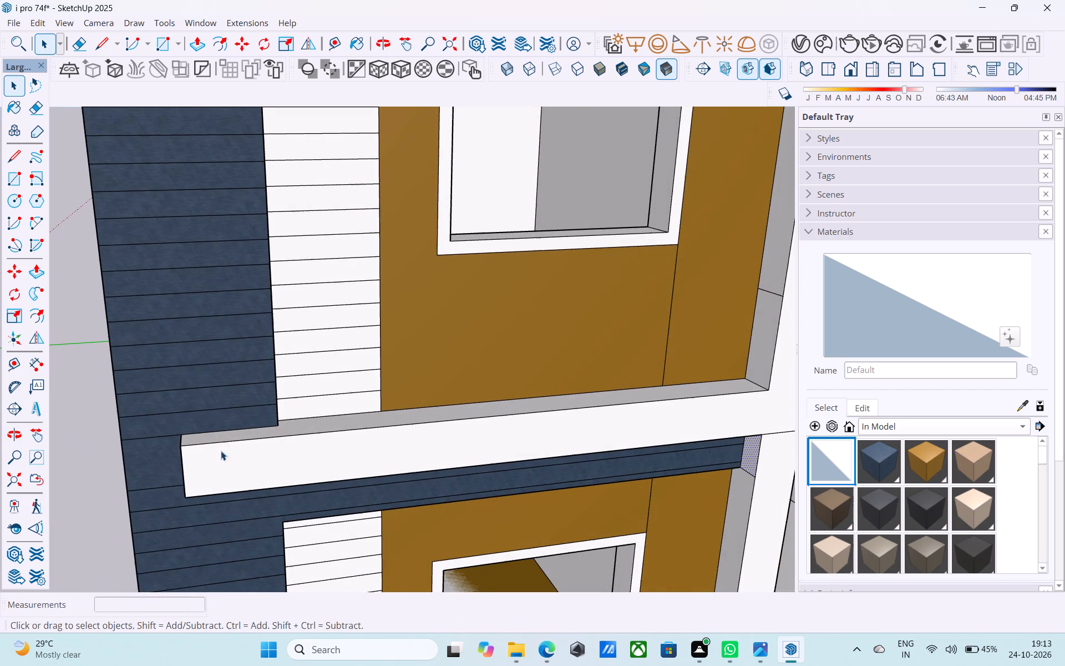
middle_click_drag(271, 420, 371, 393)
left_click(230, 491)
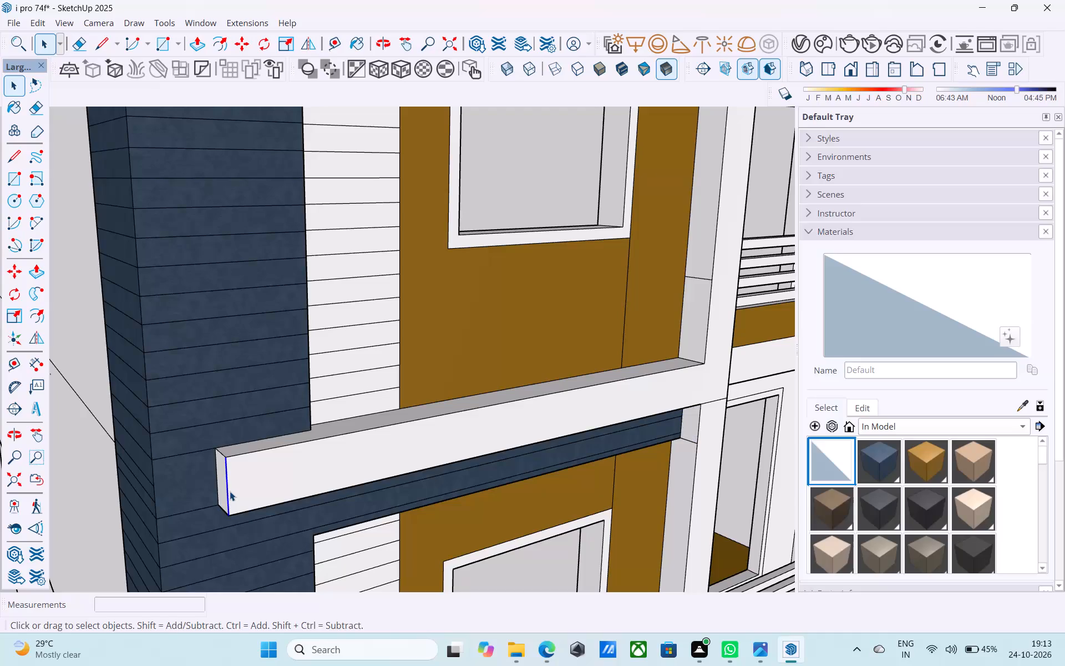
key("m")
left_click(224, 457)
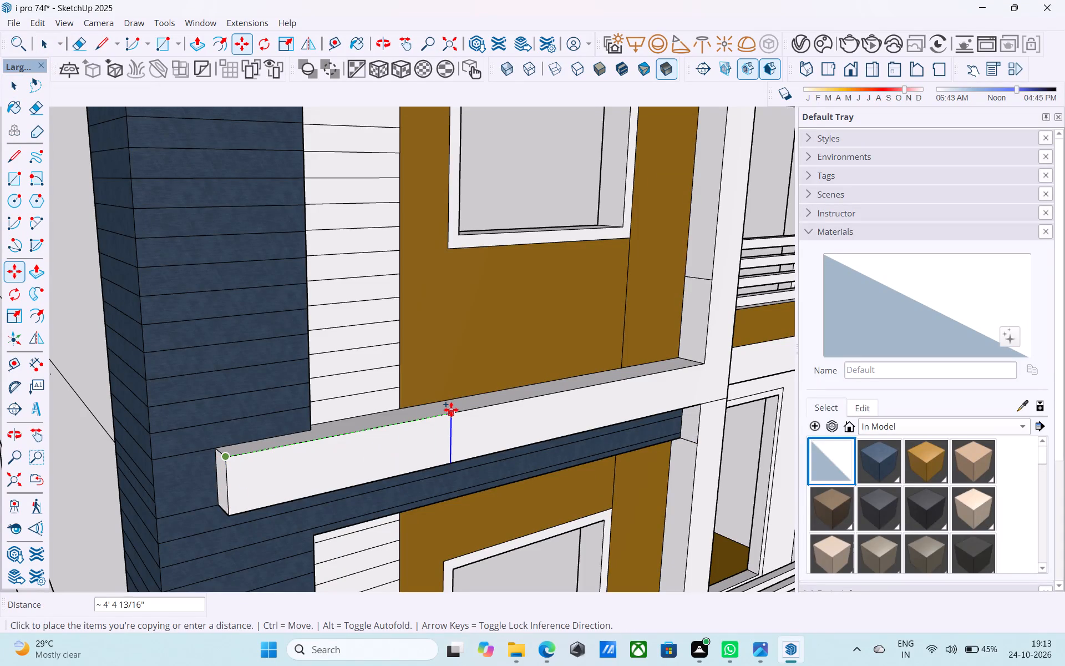
type("4'")
key("Return")
Examine the position of the new dividing edge on the slab band against the louvre strip and the floors above.
scroll(541, 410, "down", 1)
middle_click_drag(535, 410, 387, 365)
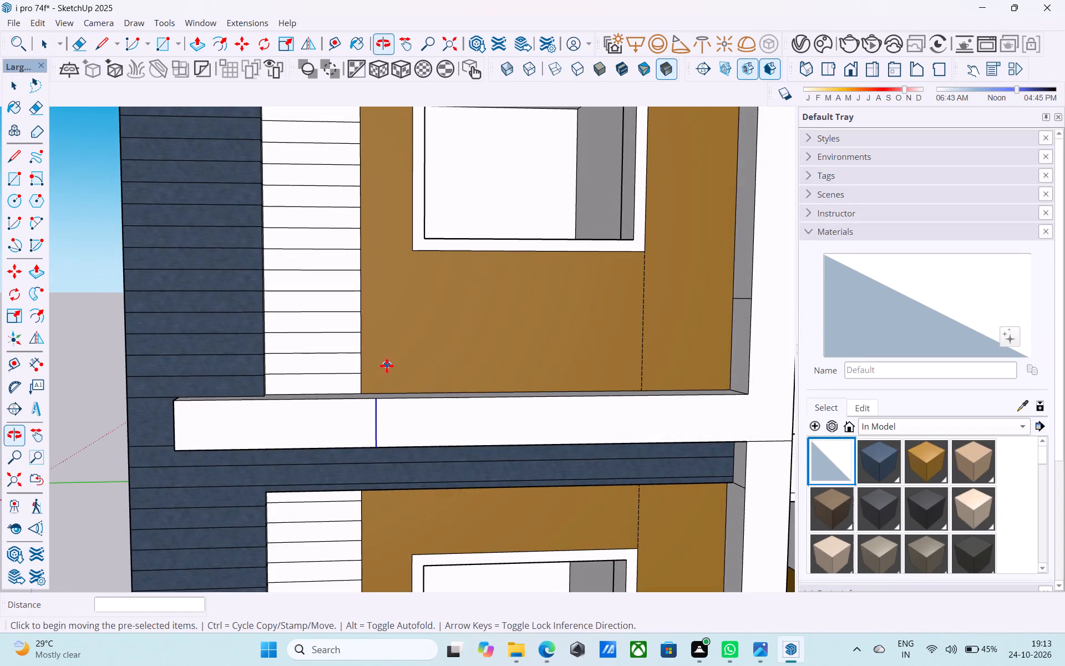
scroll(387, 366, "down", 5)
middle_click_drag(387, 366, 456, 428, "shift")
scroll(457, 428, "down", 5)
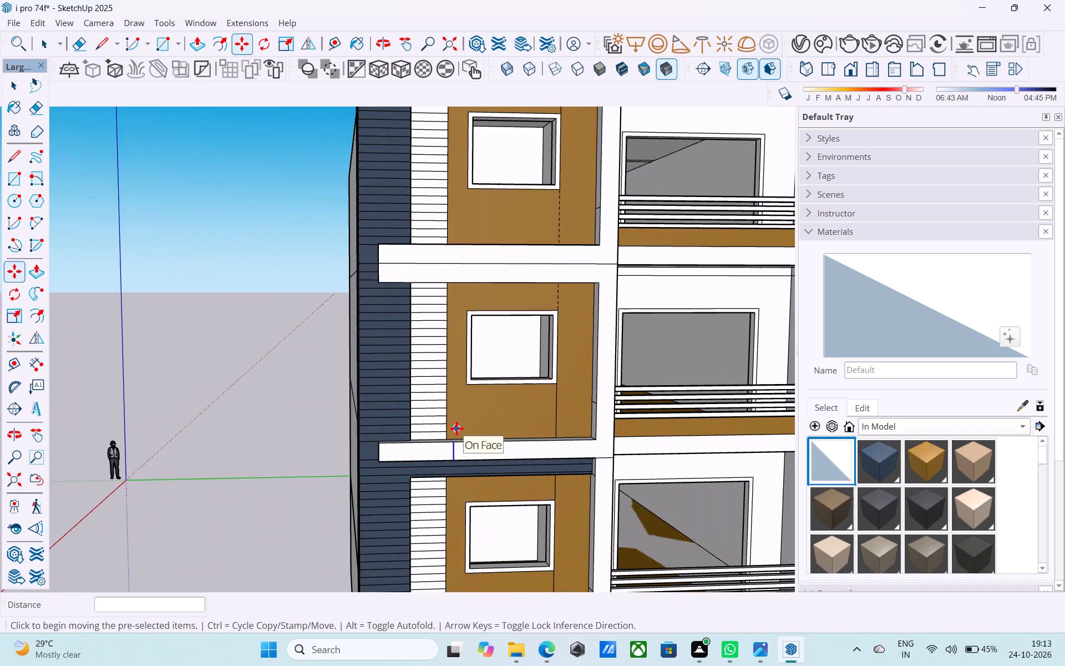
scroll(457, 428, "down", 2)
middle_click_drag(457, 428, 449, 438, "shift")
scroll(449, 460, "up", 5)
middle_click_drag(451, 460, 501, 468)
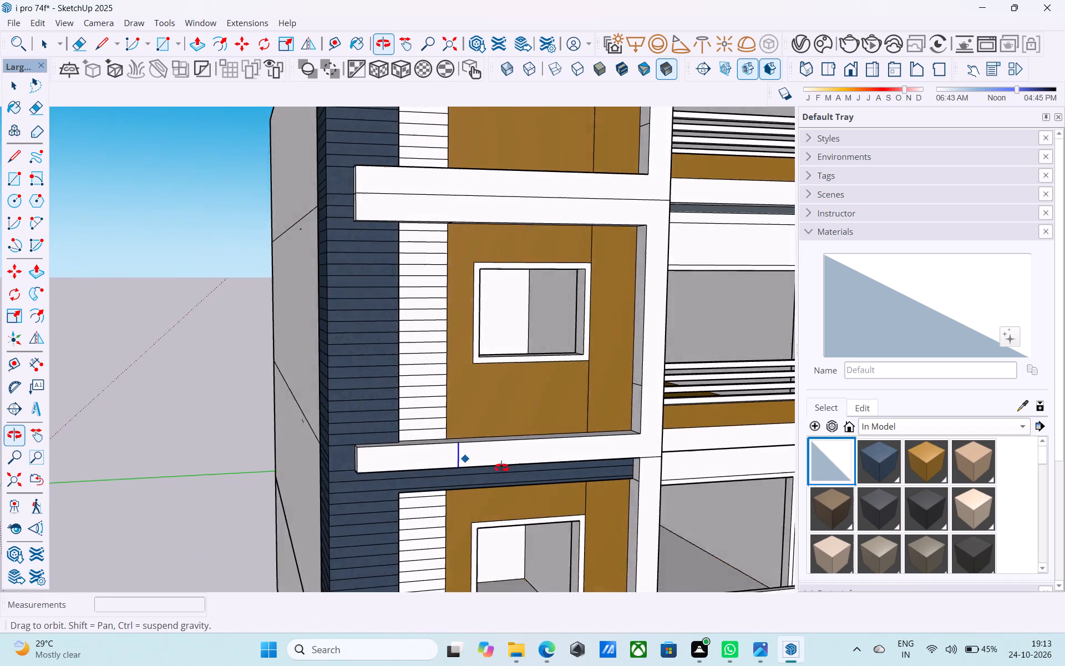
middle_click_drag(501, 468, 575, 528)
scroll(454, 483, "up", 6)
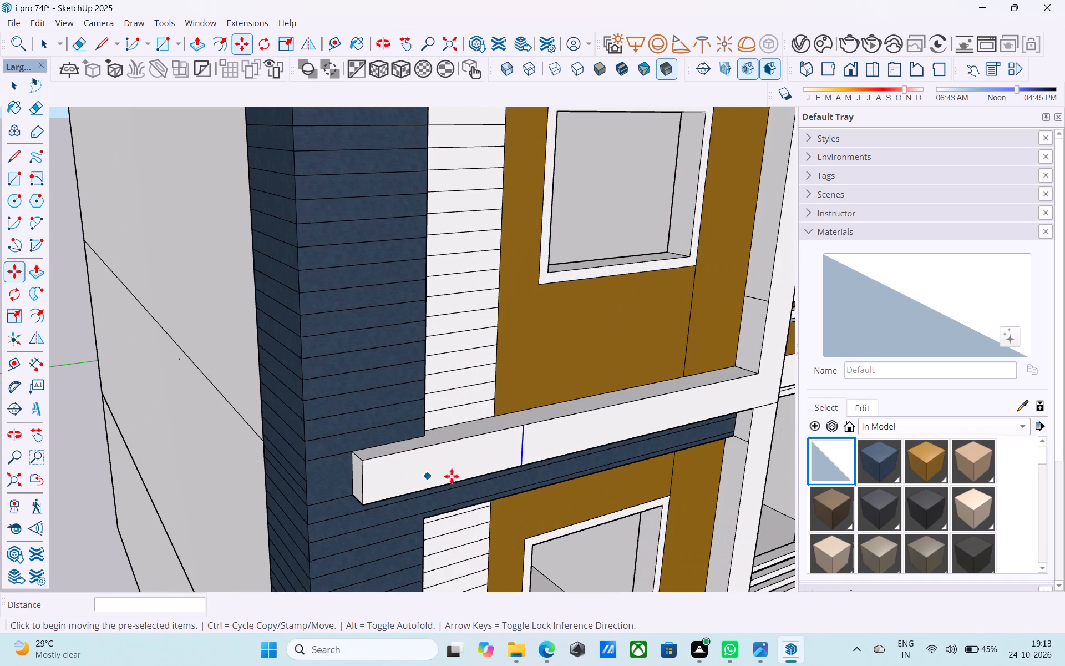
Copy the dividing edge 1' further along the slab band's front face towards the vertical frame.
key("space")
left_click(521, 461)
key("m")
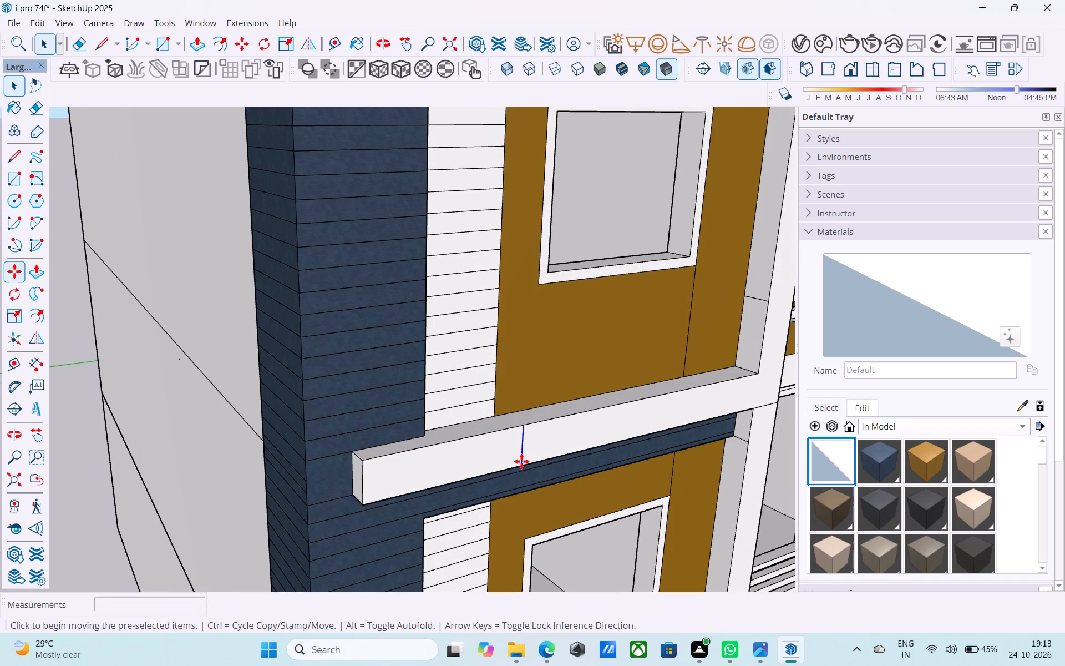
left_click(525, 425)
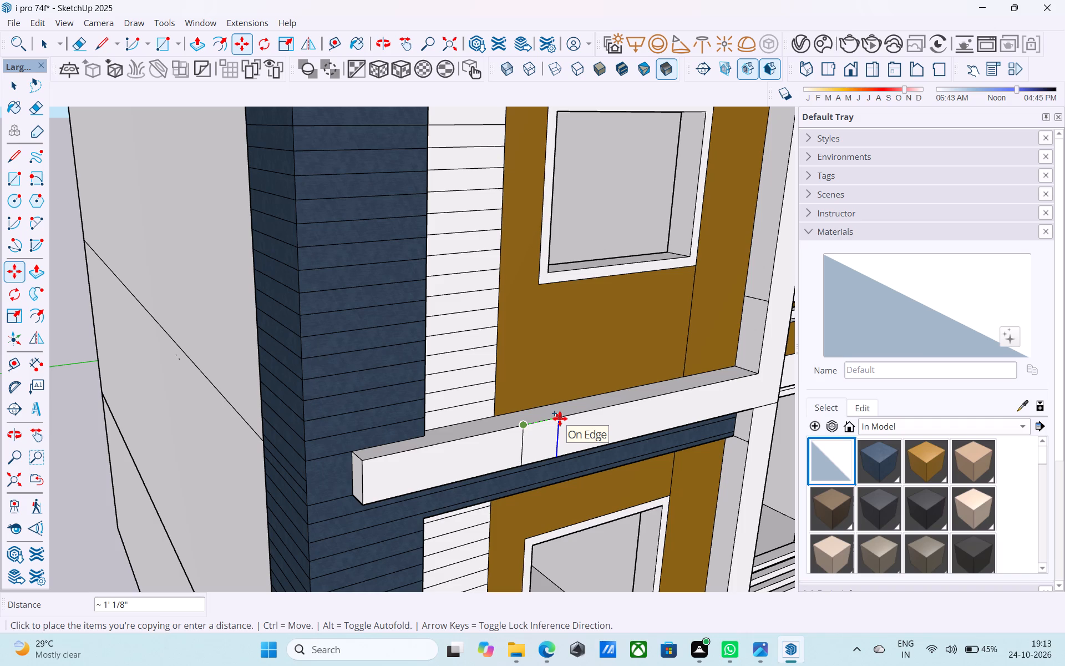
type("1'")
key("Return")
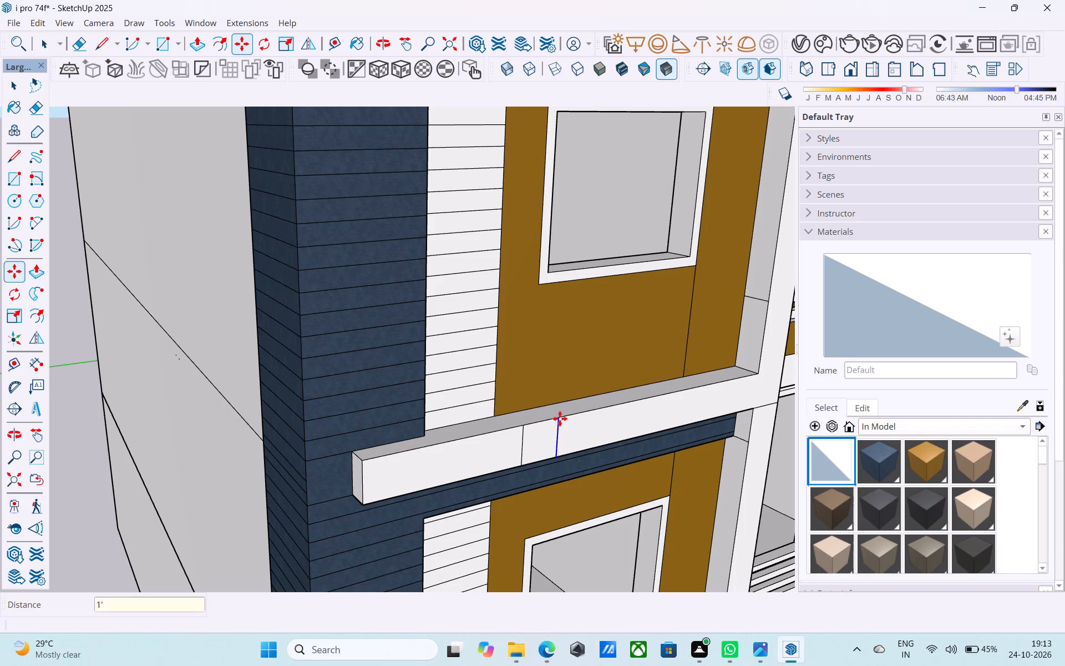
Copy the second dividing edge 4' towards the slab band's outer end and push the end face back to that line.
left_click(560, 418)
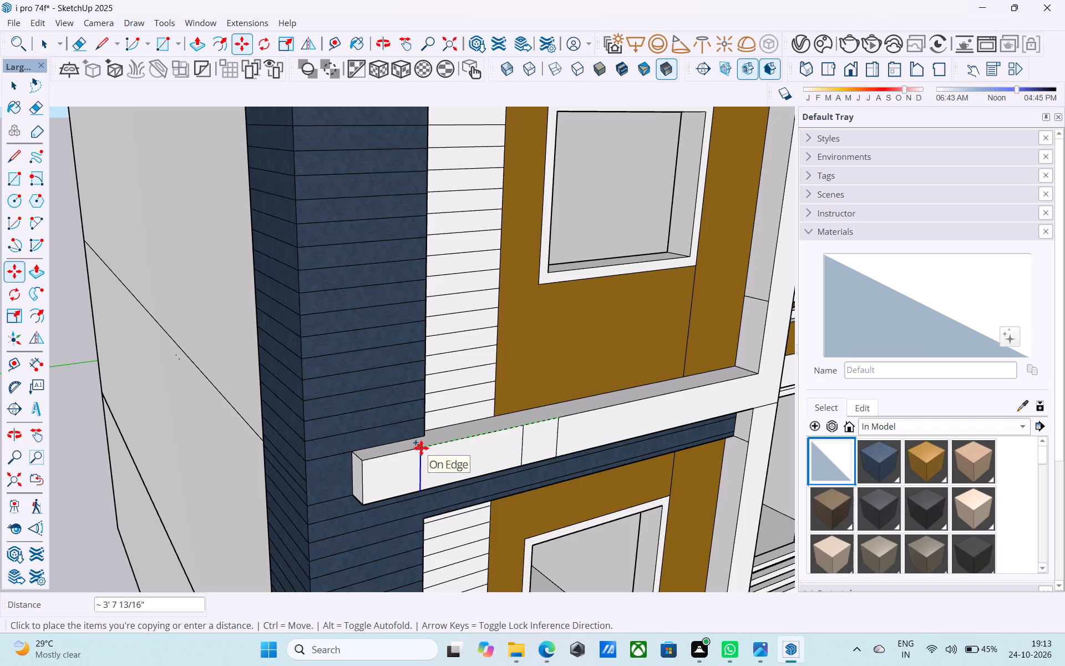
type("4'")
key("Return")
key("space")
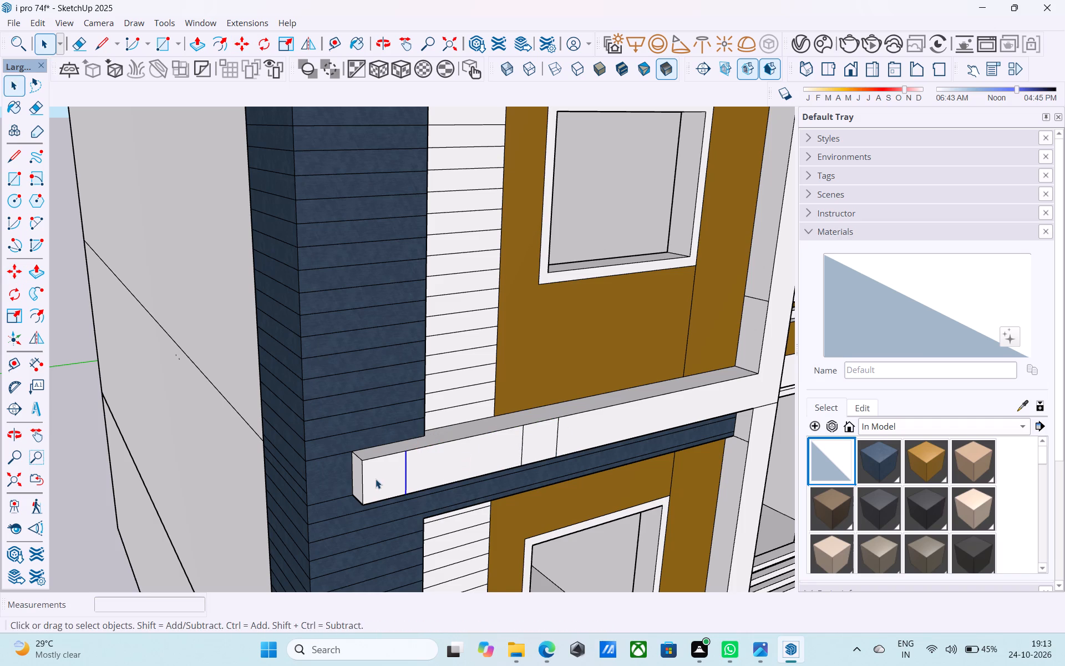
scroll(373, 482, "up", 5)
left_click(353, 470)
key("p")
left_click(351, 467)
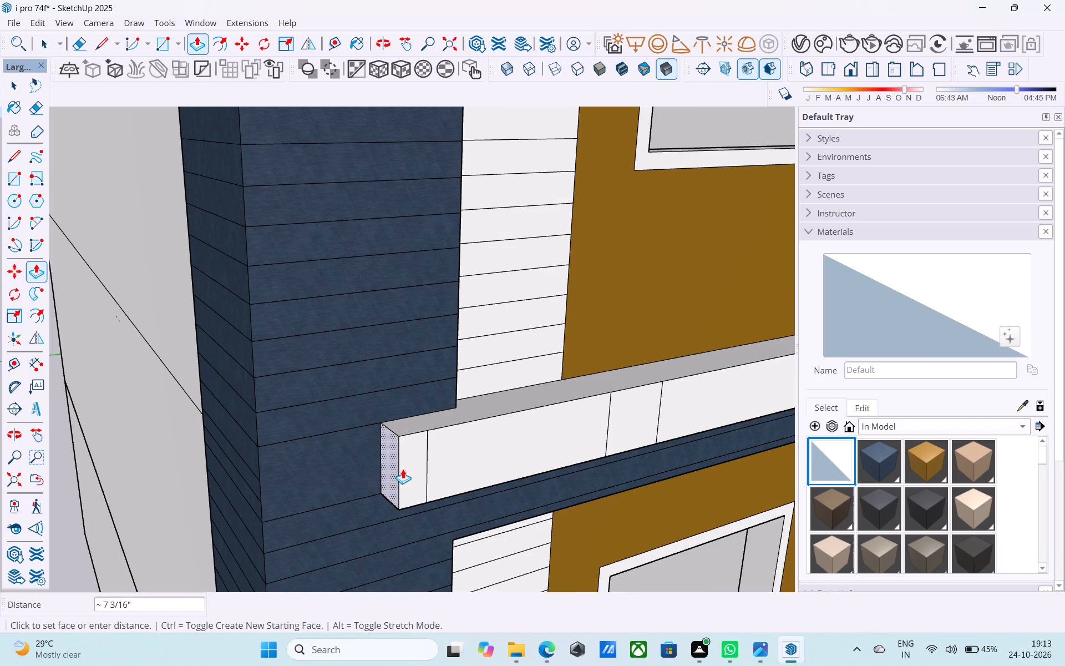
left_click(429, 473)
key("space")
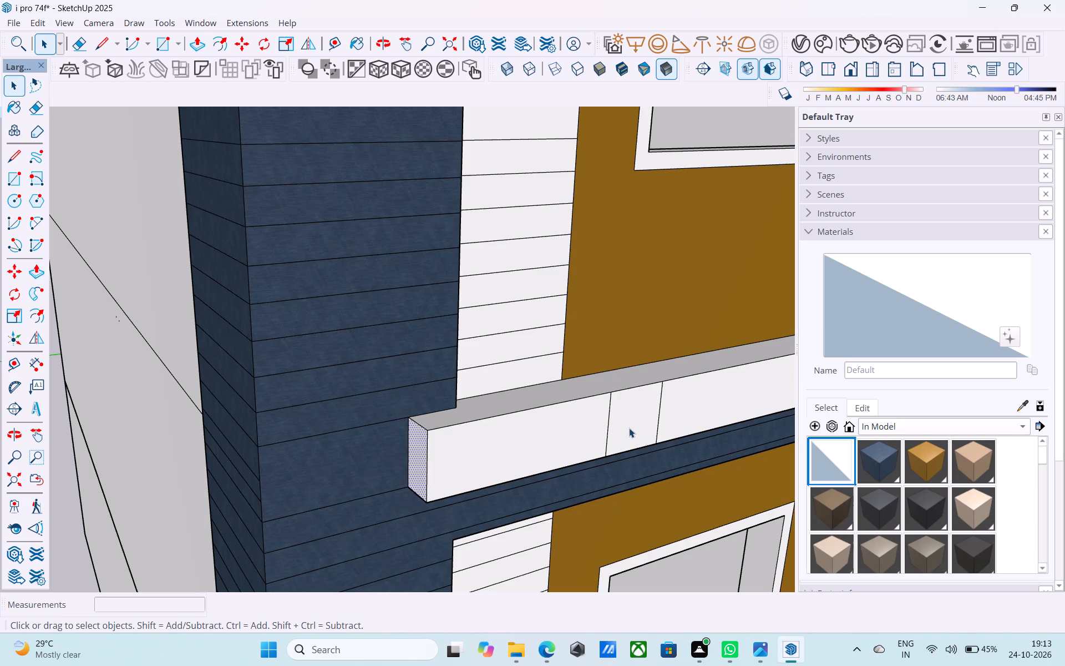
Erase the dividing edge nearer the slab band's outer end, keeping the one closer to the vertical frame.
key("e")
left_click_drag(615, 422, 610, 422)
key("space")
Copy the remaining dividing edge about 1' 4" along the slab band towards the vertical frame.
scroll(435, 401, "down", 6)
middle_click_drag(563, 436, 424, 397)
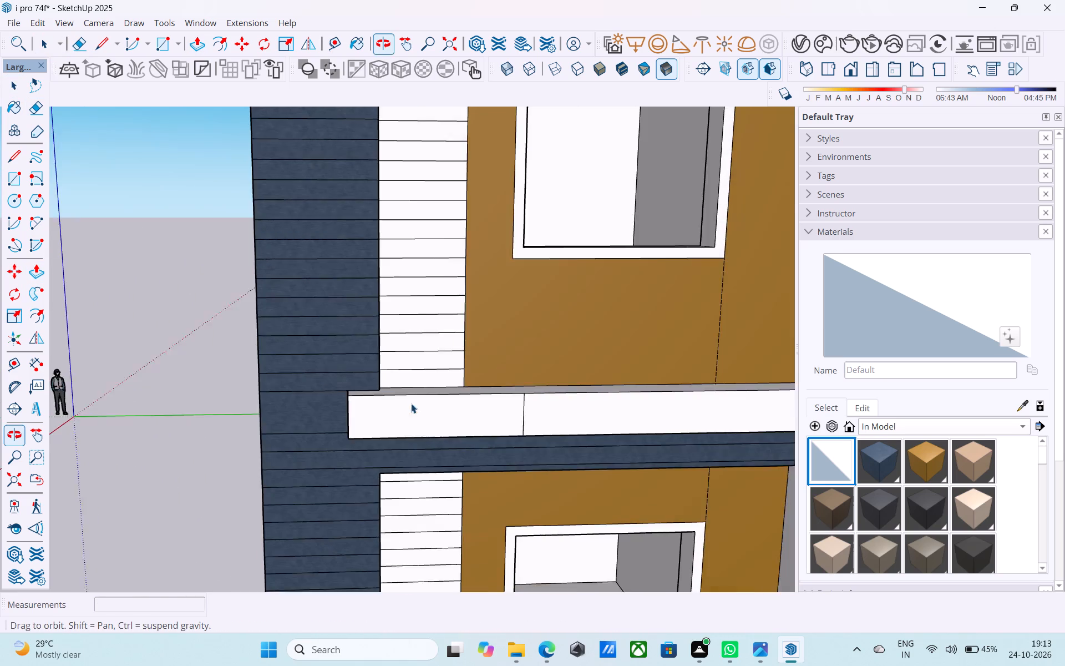
scroll(518, 409, "up", 4)
left_click(521, 411)
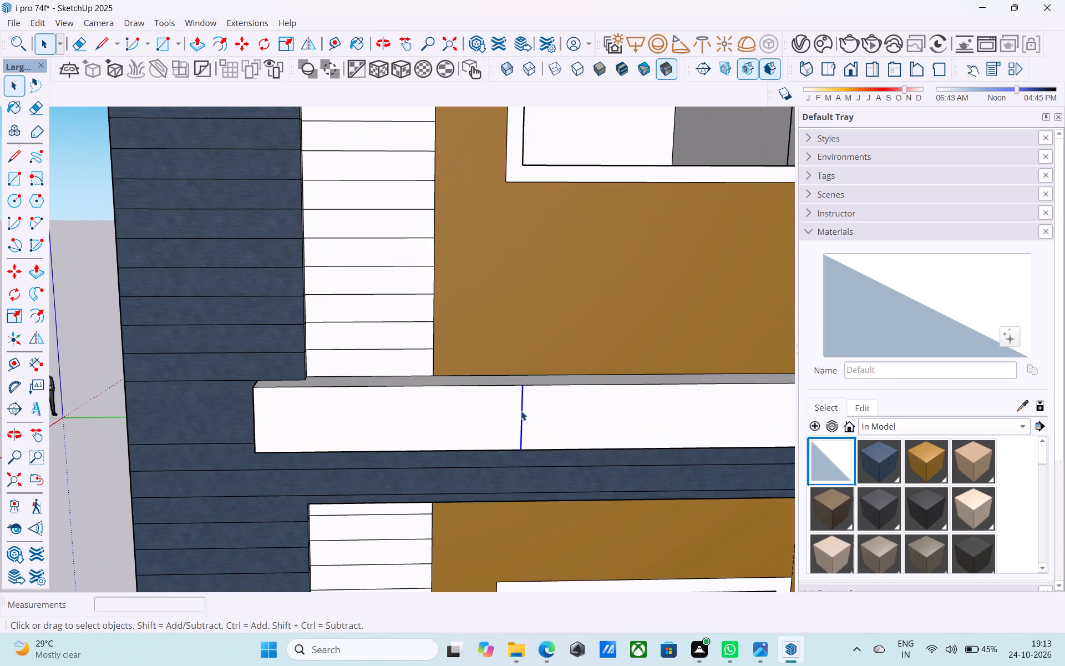
key("m")
left_click(525, 386)
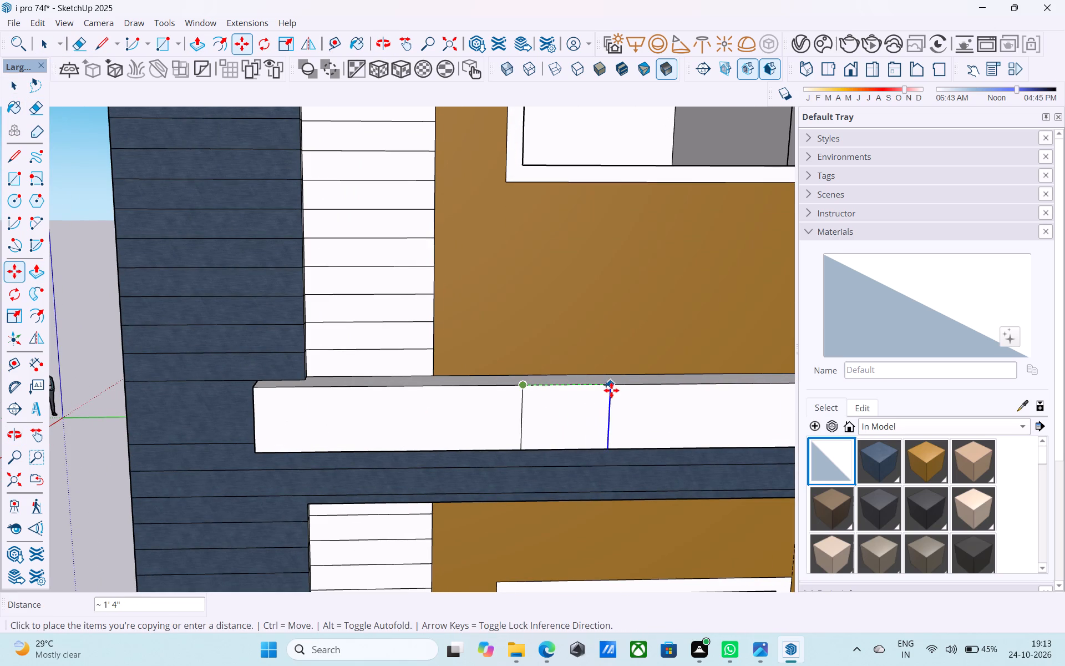
left_click(611, 390)
Push the slab band's front face between the two dividing edges back to the ochre wall, cutting a gap through the band.
key("space")
left_click(582, 421)
key("p")
left_click(575, 427)
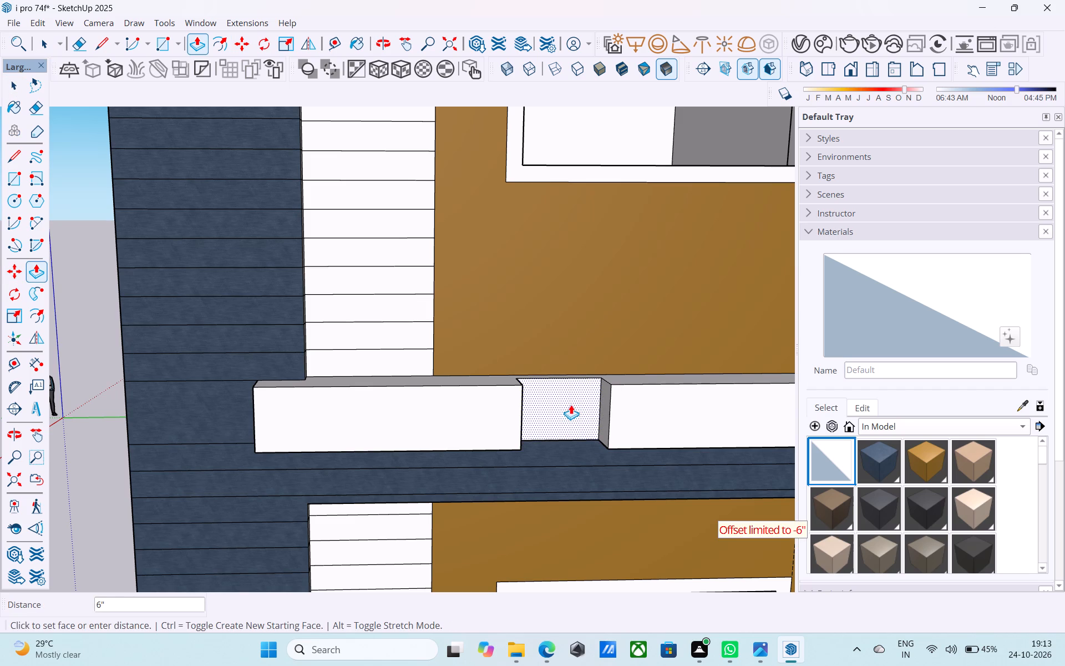
left_click(571, 390)
scroll(571, 390, "up", 4)
left_click(571, 390)
left_click(561, 351)
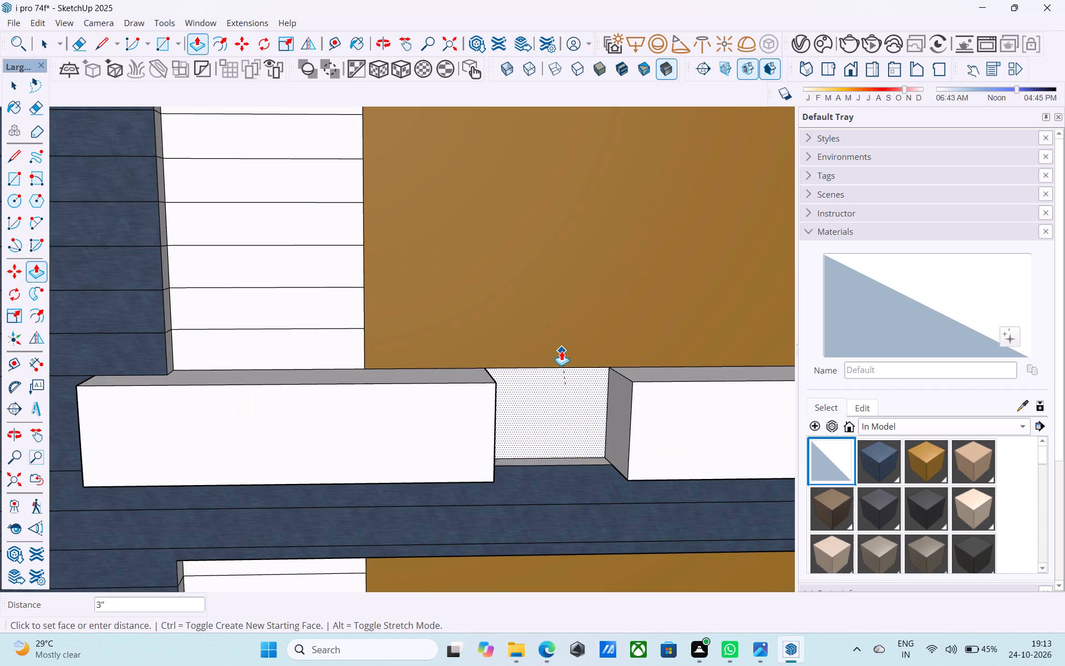
Push the exposed side face of the slab piece beyond the gap all the way back to the vertical frame.
key("space")
middle_click_drag(577, 412, 718, 423)
scroll(713, 421, "up", 1)
scroll(718, 423, "down", 4)
middle_click_drag(716, 423, 633, 446, "shift")
left_click(455, 397)
key("p")
left_click(453, 396)
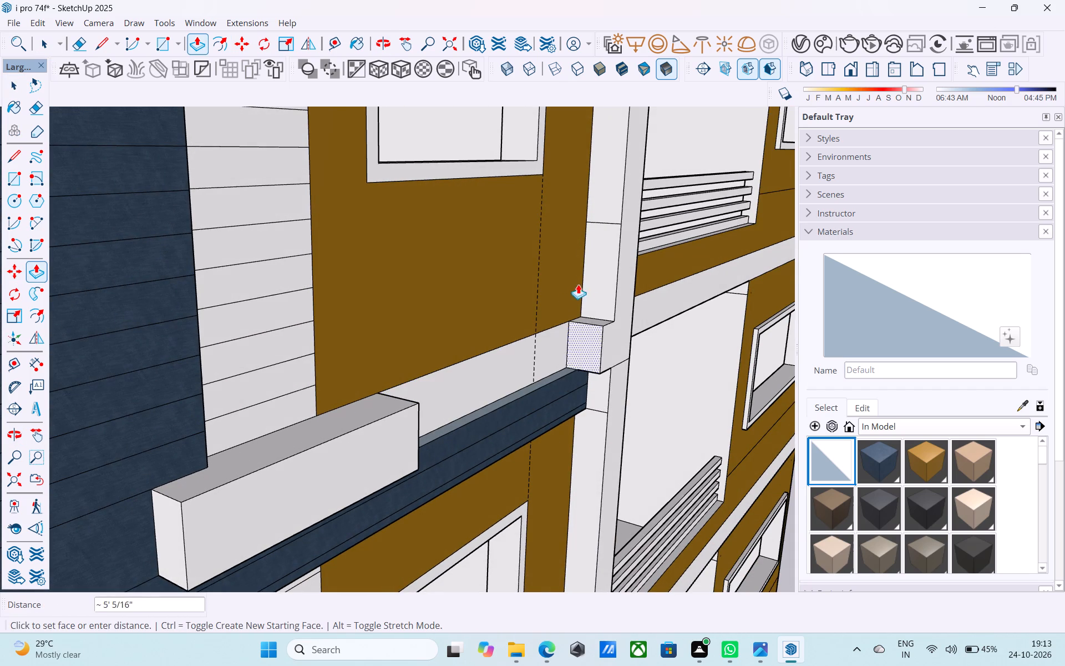
left_click(597, 274)
key("space")
Extend the remaining short slab's outer end face by 1' across the blue cladding.
scroll(612, 337, "down", 15)
middle_click_drag(489, 427, 238, 397)
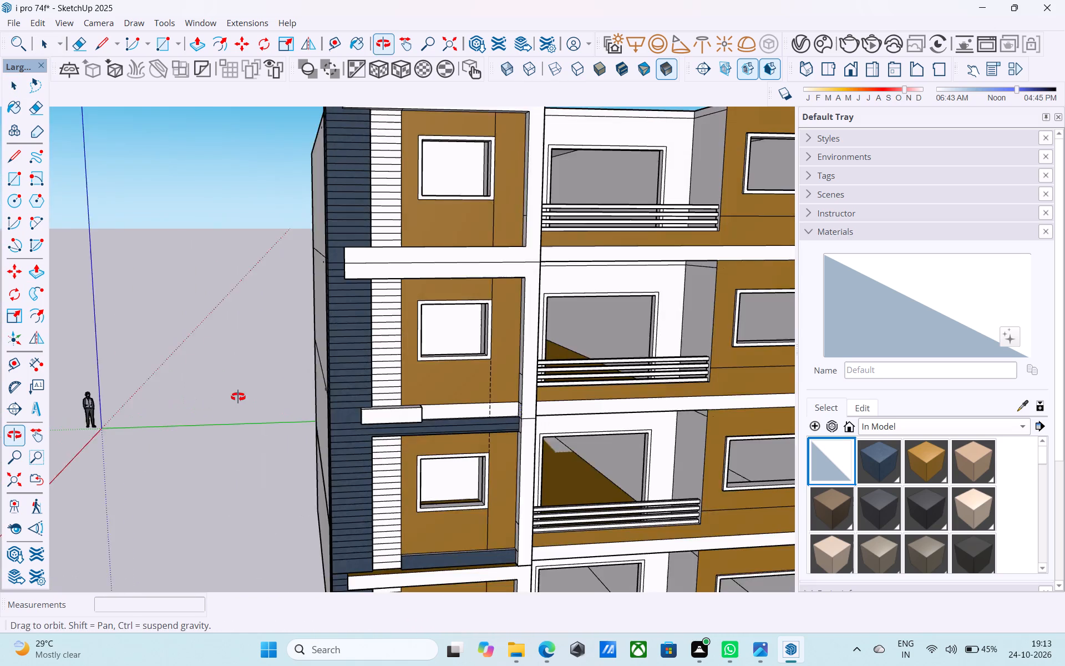
middle_click_drag(238, 397, 236, 397)
scroll(418, 426, "up", 7)
middle_click_drag(418, 426, 444, 426, "shift")
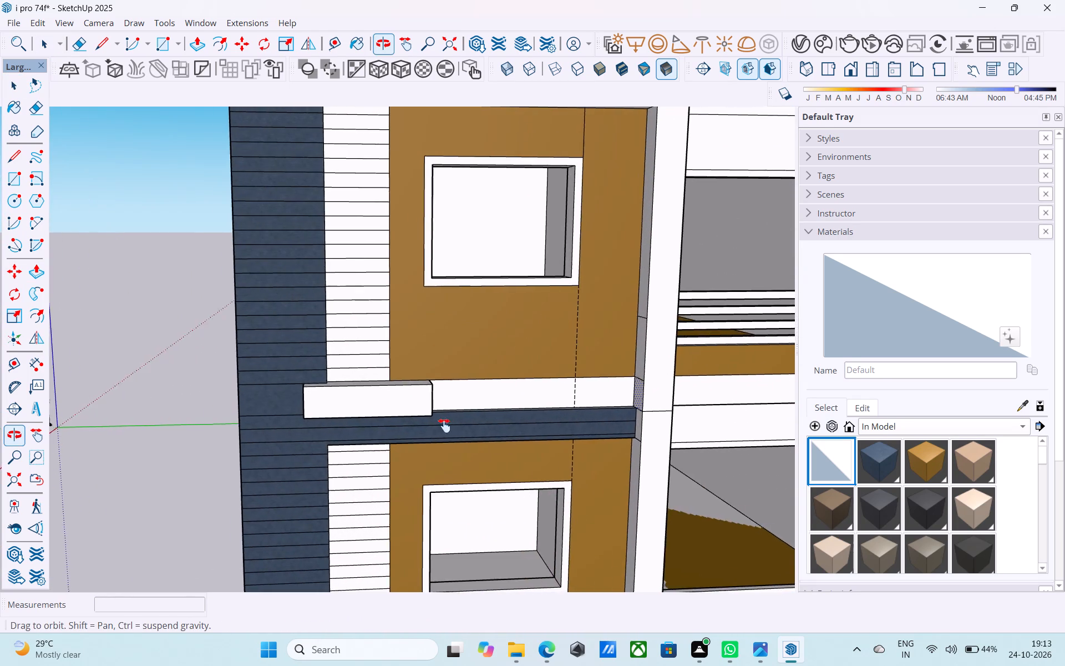
middle_click_drag(444, 426, 464, 513, "shift")
scroll(375, 456, "up", 4)
middle_click_drag(364, 441, 402, 465, "shift")
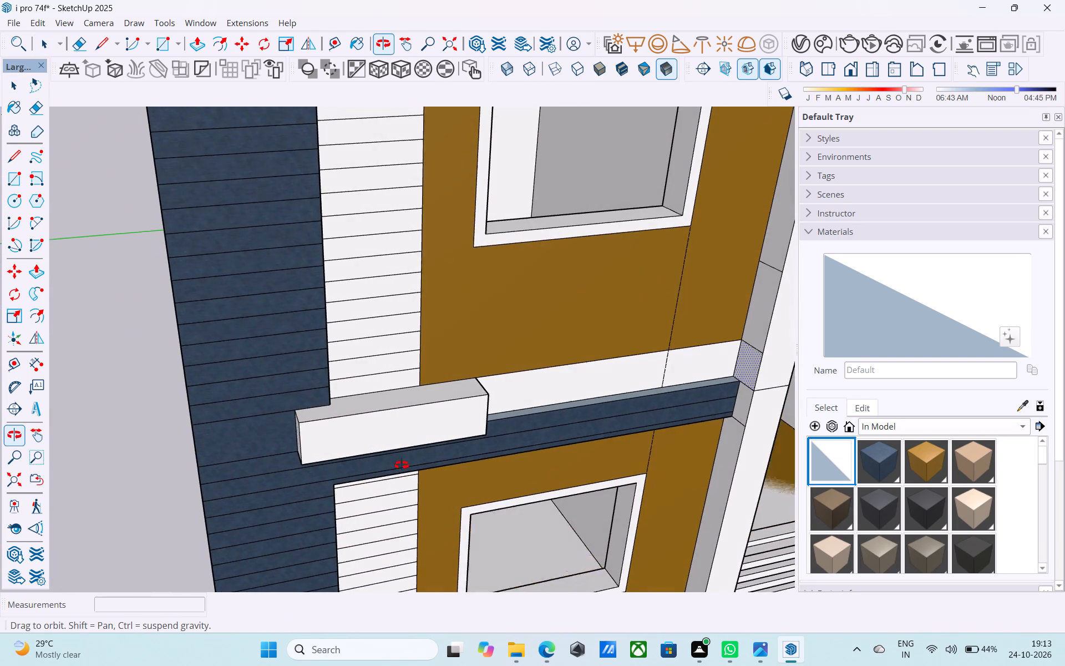
middle_click_drag(402, 465, 405, 466, "shift")
middle_click_drag(302, 433, 353, 440)
scroll(345, 440, "up", 1)
left_click(319, 450)
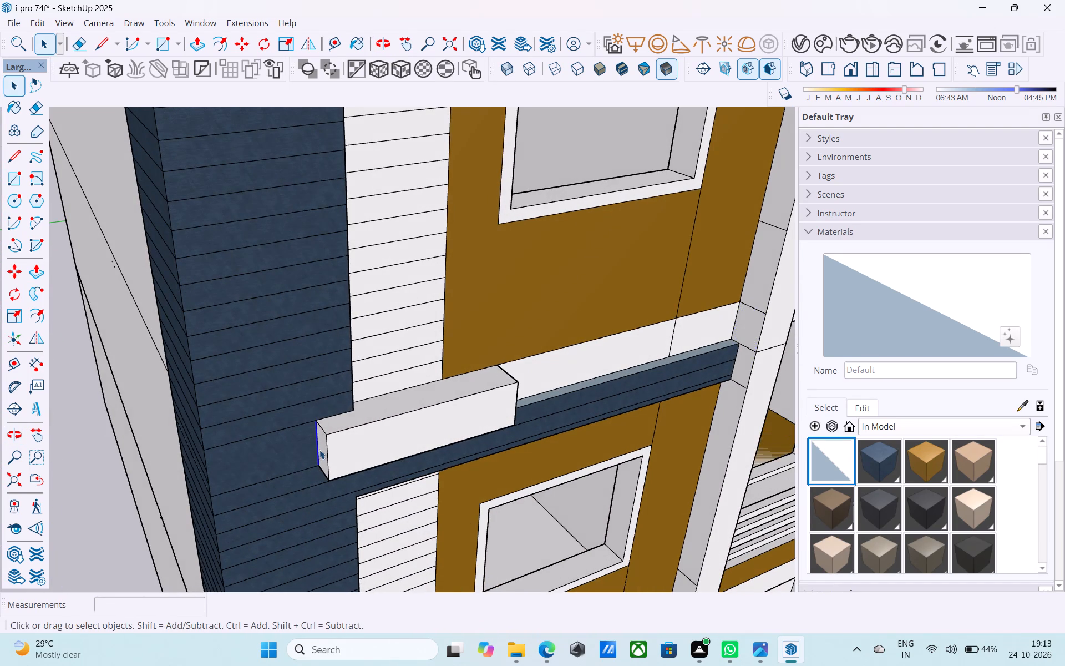
scroll(319, 450, "up", 2)
left_click(325, 452)
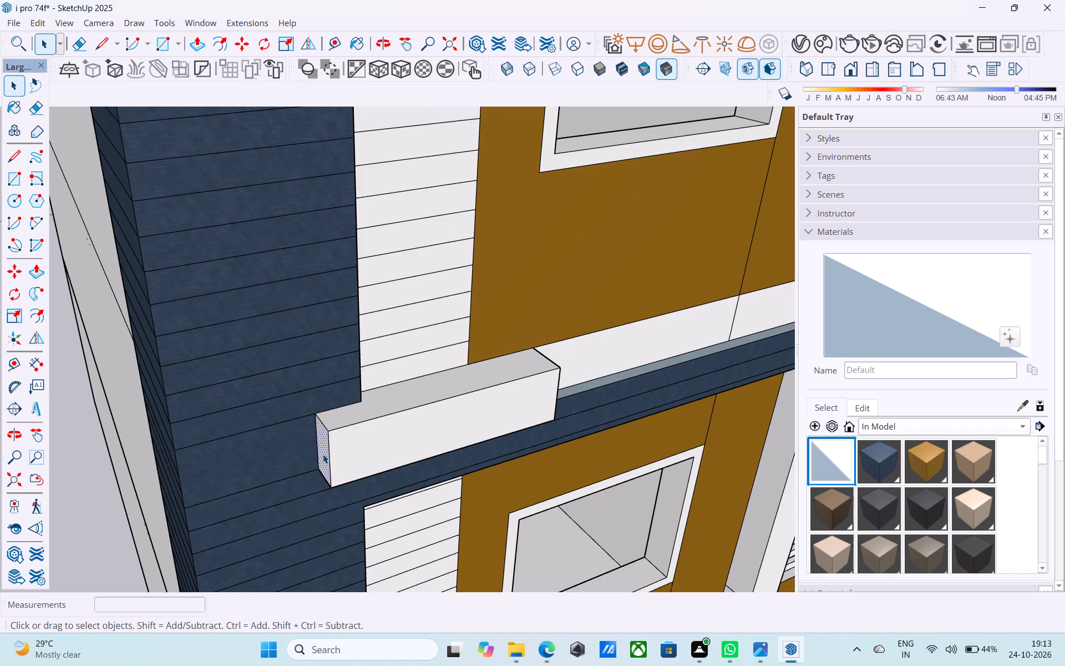
key("p")
left_click_drag(323, 454, 310, 452)
key("1")
key("apostrophe")
key("Return")
key("space")
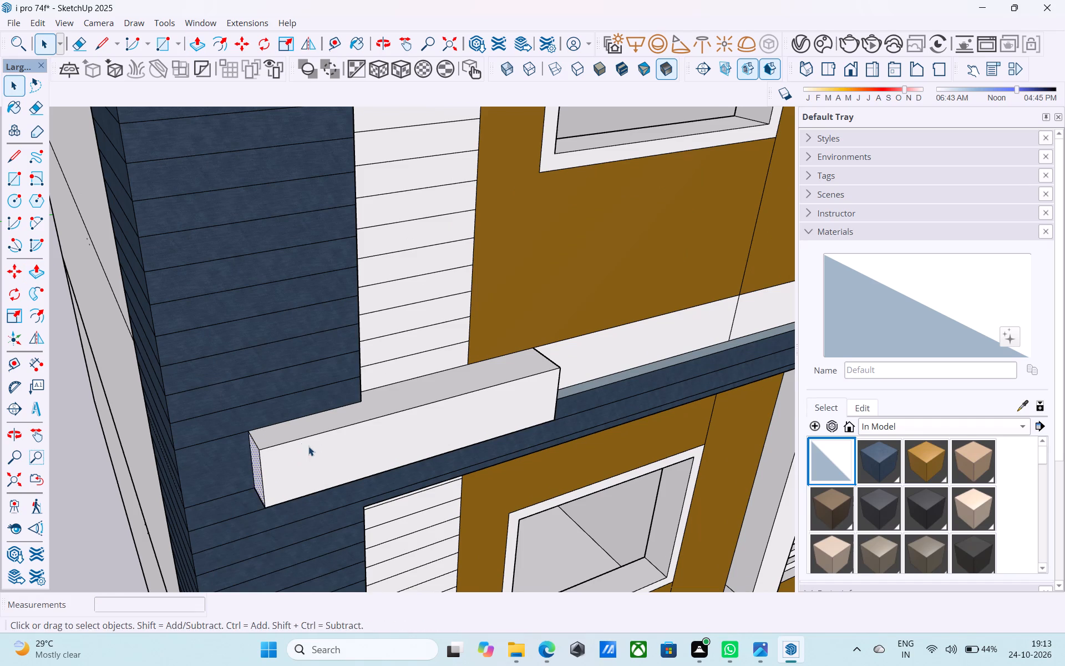
Draw two vertical lines across the blue band, continuing the white plank strip's edges up to the short slab's underside.
scroll(312, 448, "down", 6)
middle_click_drag(334, 471, 251, 357)
scroll(260, 362, "down", 5)
scroll(339, 356, "down", 5)
middle_click_drag(340, 348, 333, 330)
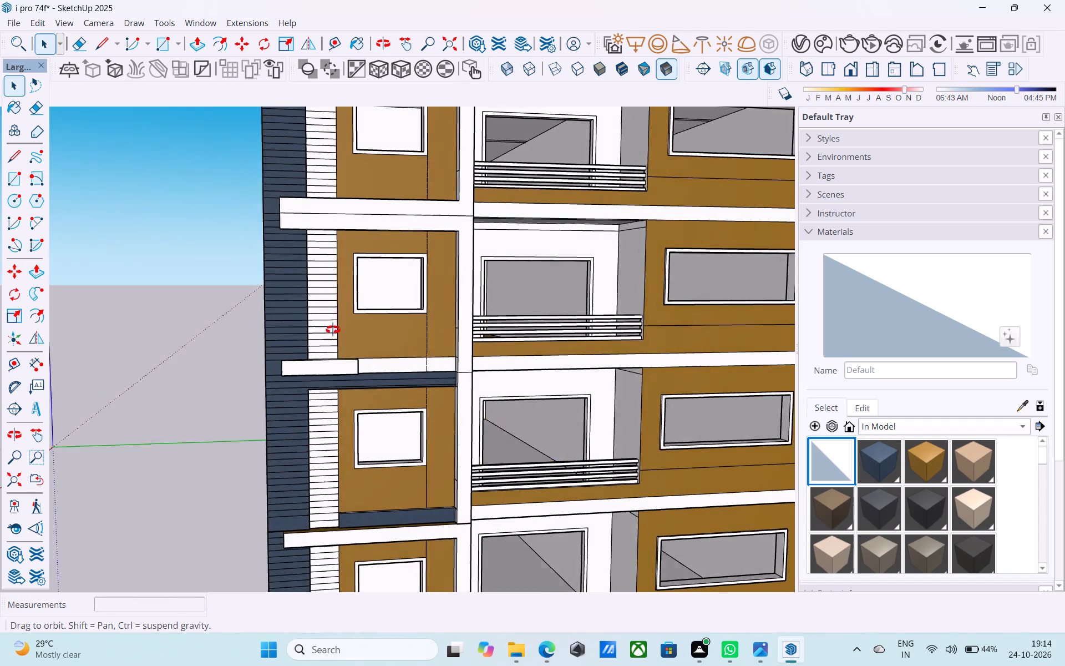
middle_click_drag(333, 330, 343, 417)
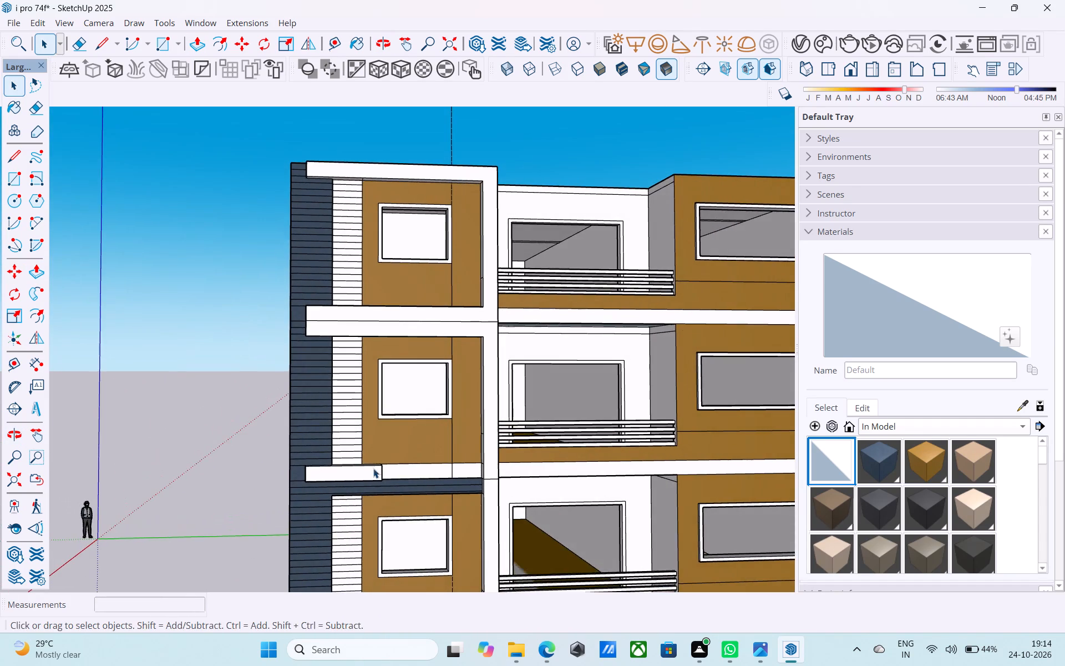
middle_click_drag(387, 475, 395, 334, "shift")
scroll(305, 411, "up", 12)
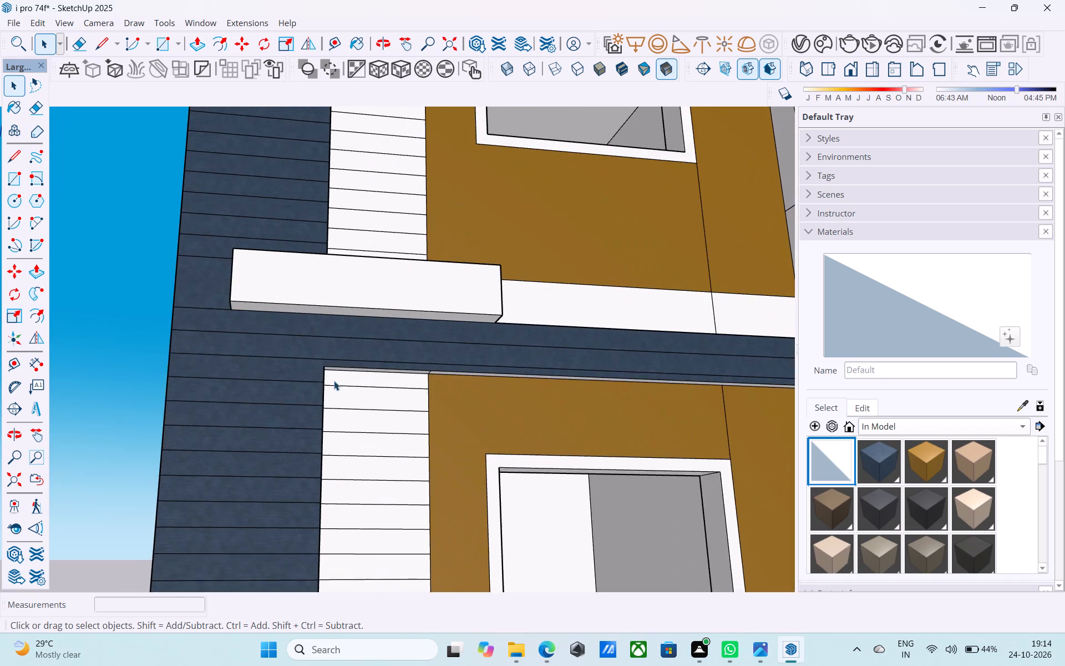
scroll(333, 380, "up", 5)
key("l")
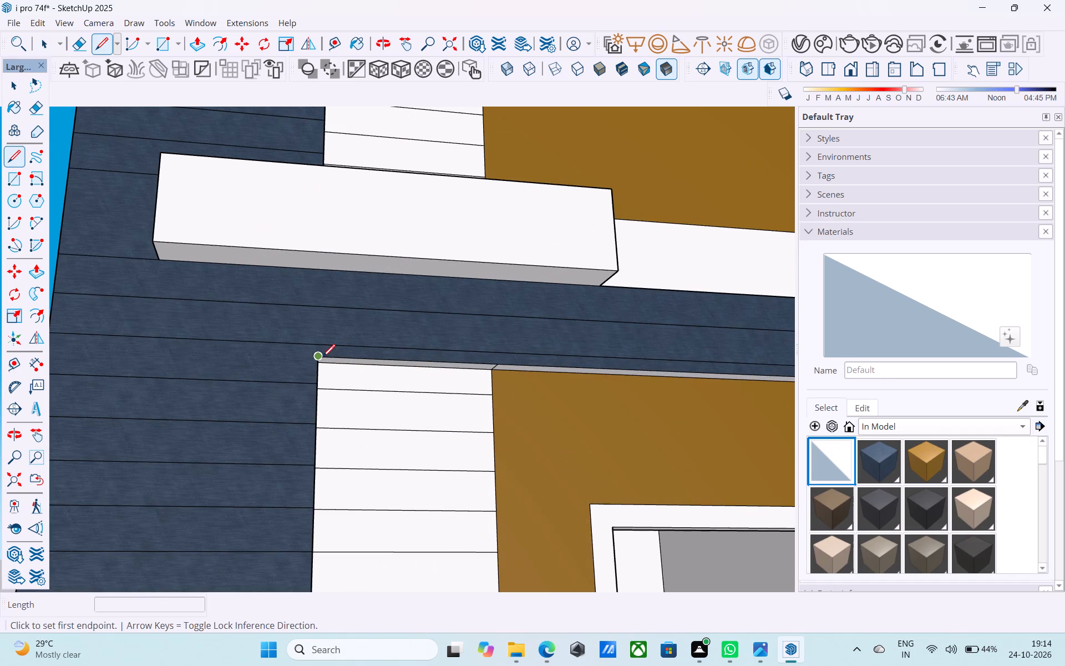
left_click(322, 359)
left_click(323, 274)
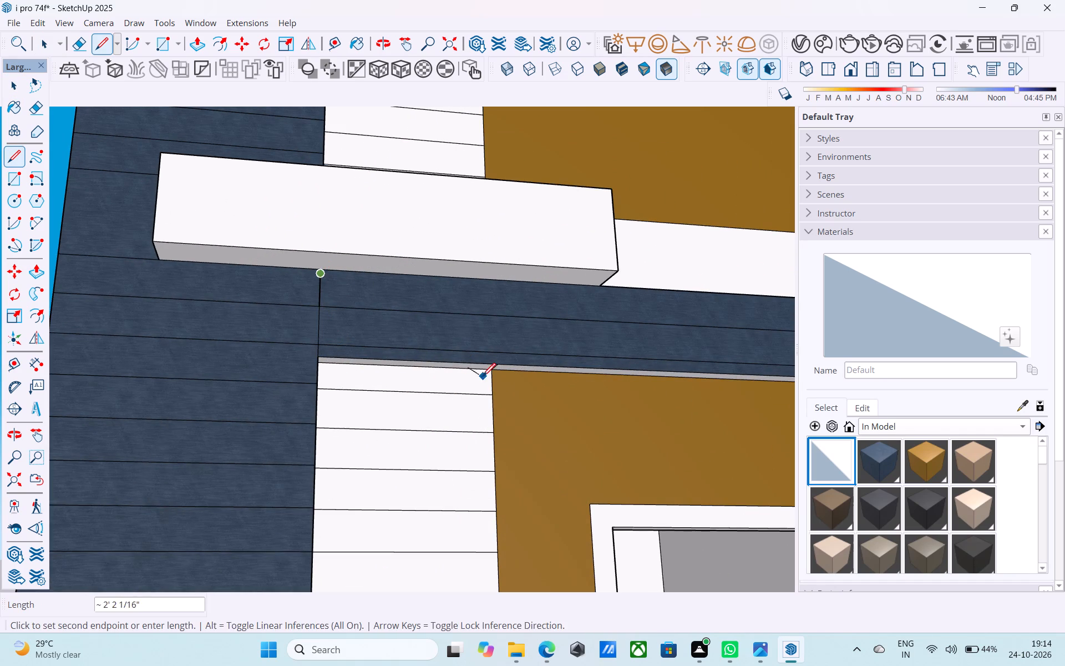
key("space")
key("l")
left_click(495, 366)
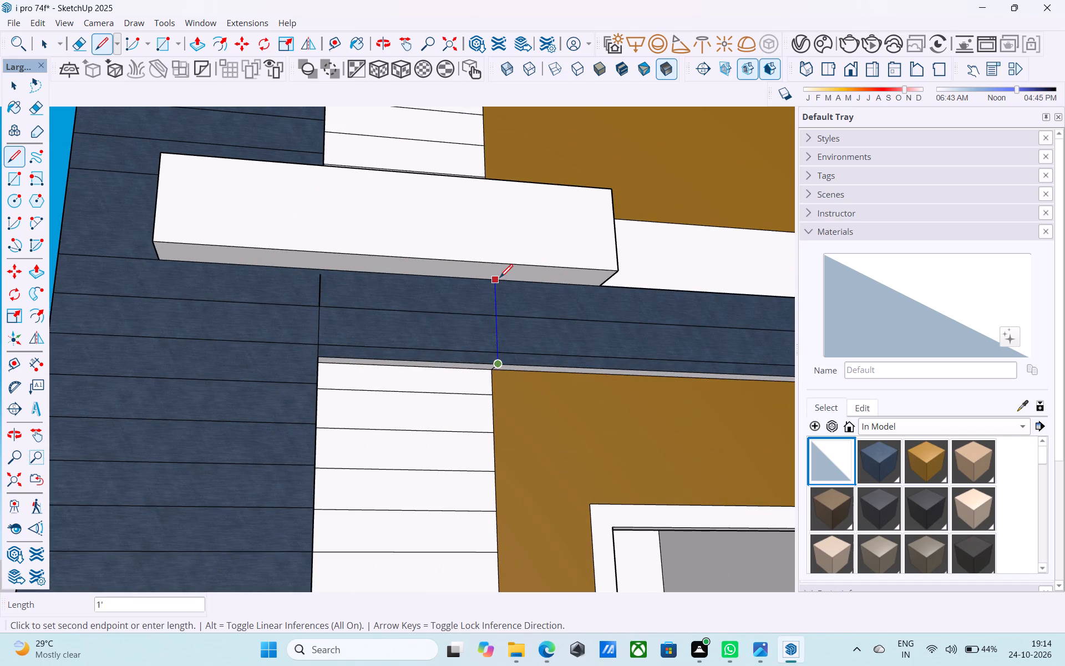
left_click(500, 279)
key("space")
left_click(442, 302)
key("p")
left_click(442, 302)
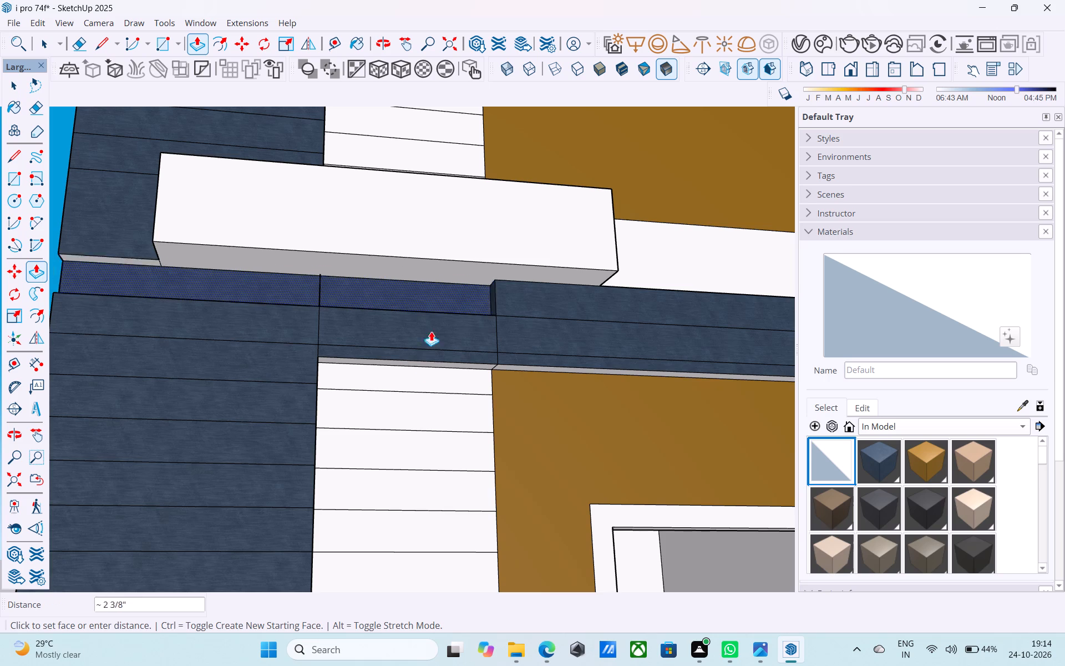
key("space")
Draw the missing line segment across the top blue plank up to the slab's underside, along the white strip's outer edge.
middle_click_drag(404, 317, 587, 356)
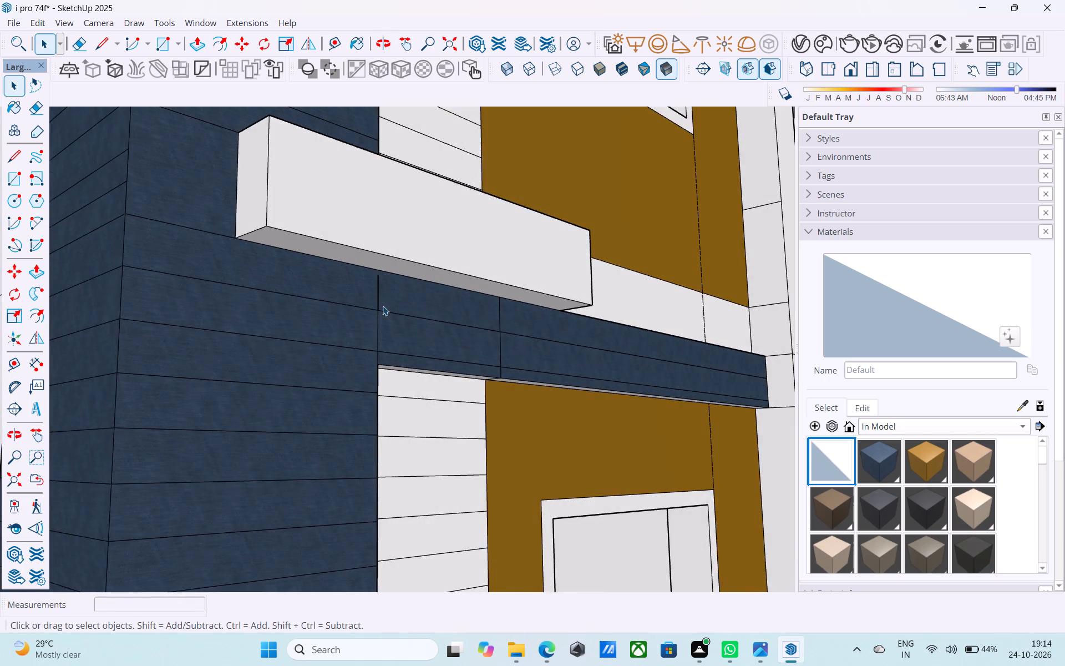
scroll(383, 306, "up", 6)
key("l")
left_click(370, 310)
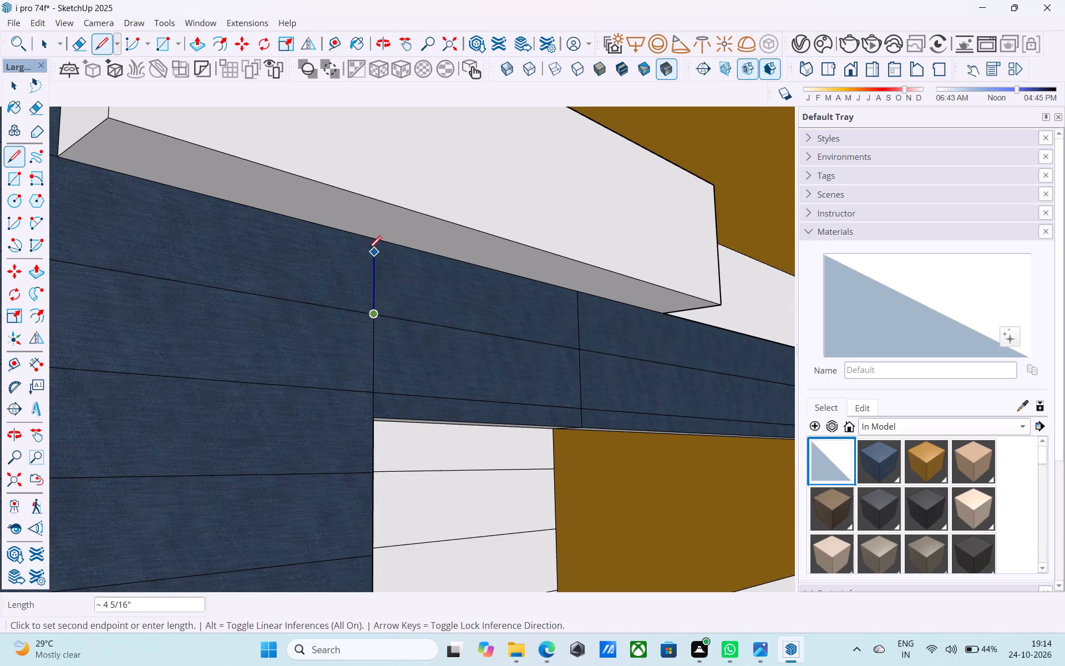
left_click(378, 240)
scroll(372, 247, "down", 9)
middle_click_drag(358, 301, 325, 312)
key("space")
Push the three blue plank faces above the white strip back 3", flush with the strip.
left_click(389, 294)
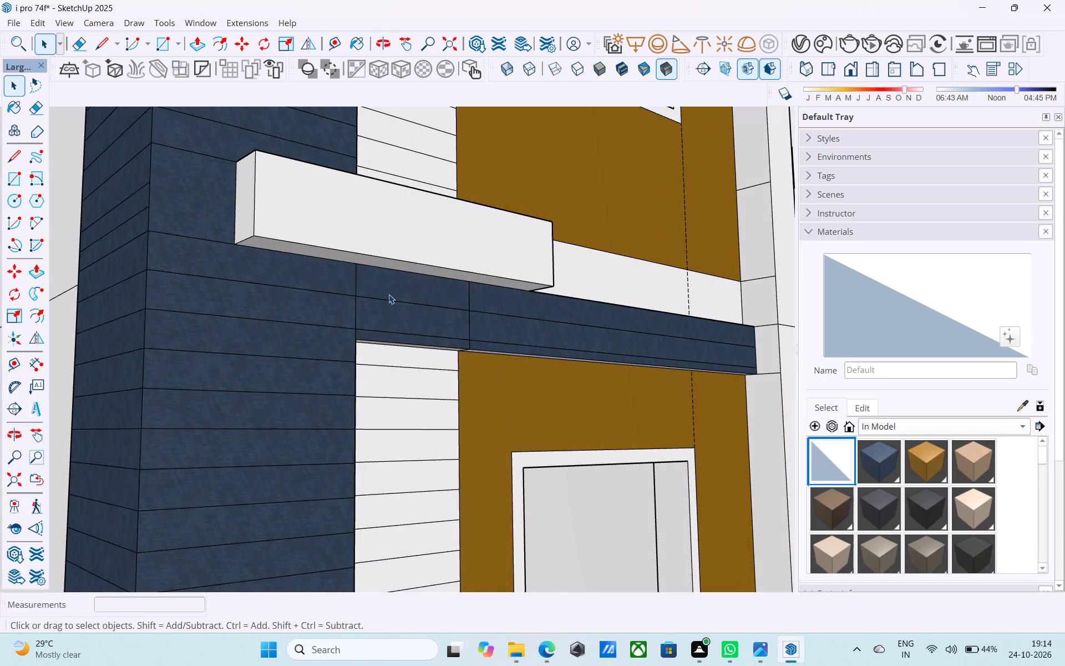
key("p")
left_click(389, 294)
left_click(381, 364)
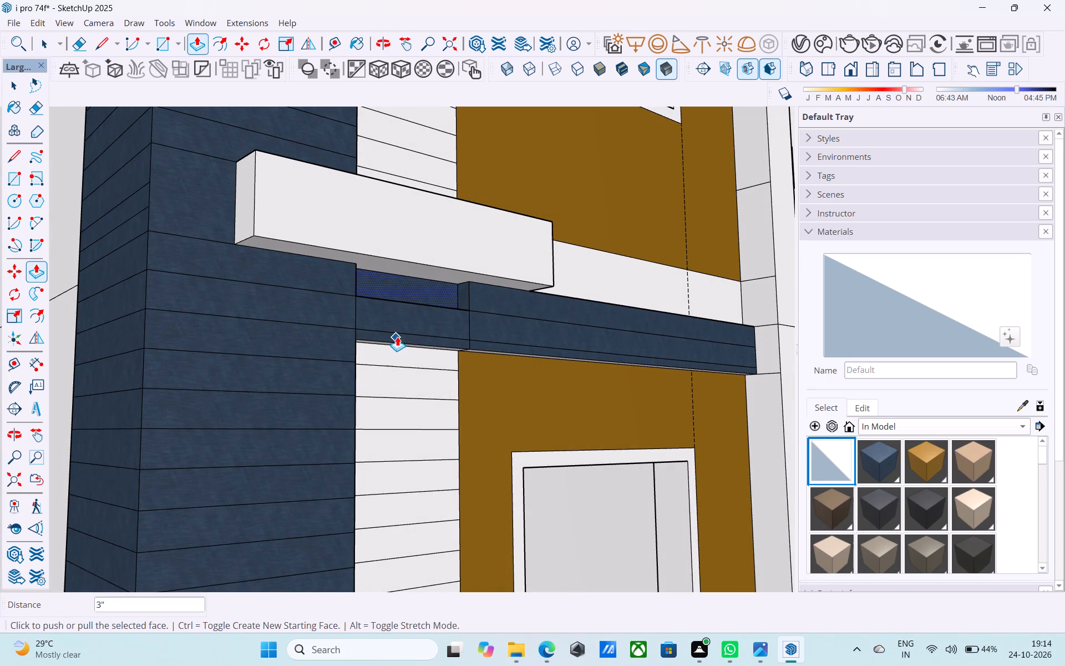
key("space")
left_click(398, 320)
key("p")
left_click(398, 320)
left_click(382, 385)
key("space")
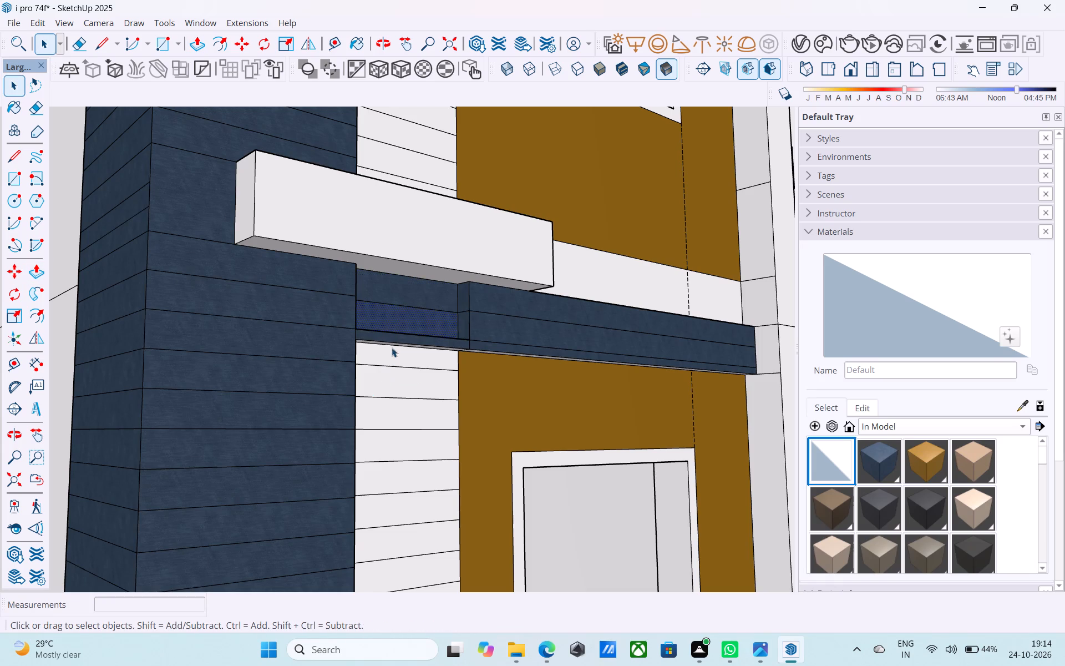
left_click(393, 339)
key("p")
left_click(393, 339)
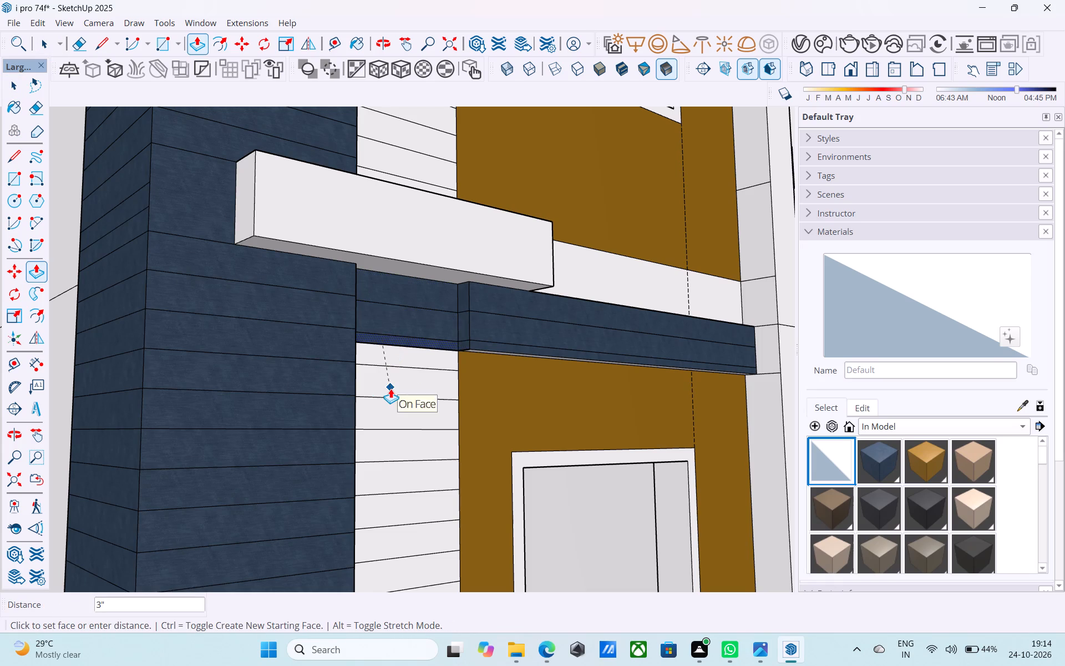
left_click(390, 389)
key("space")
Paint the three recessed plank faces with the Default material to match the white strip.
middle_click(404, 360)
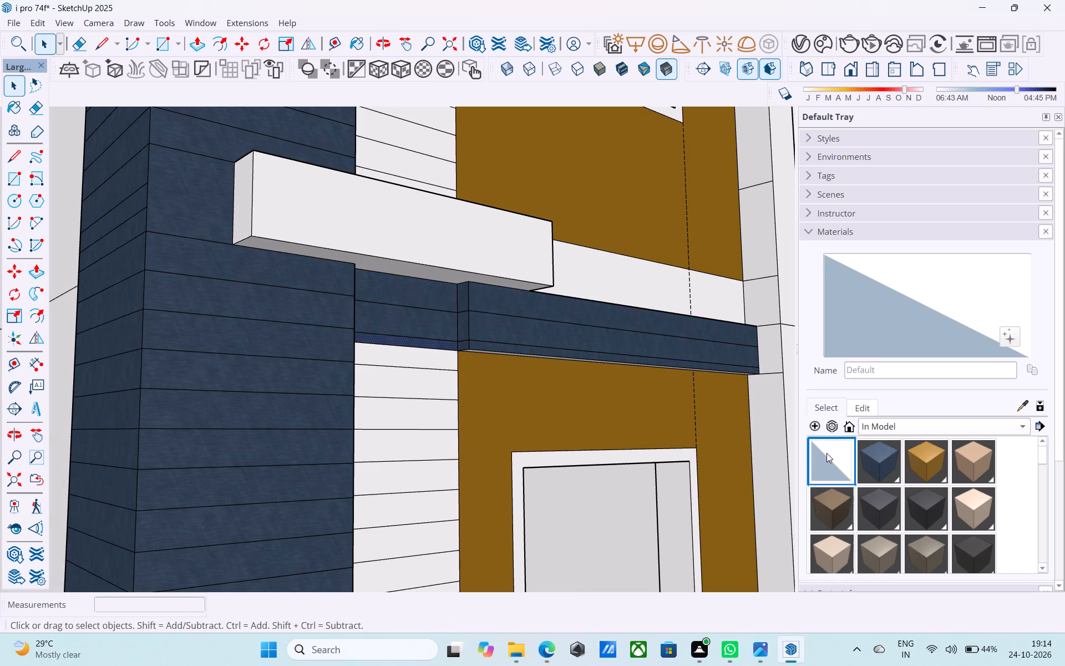
left_click(826, 453)
left_click(418, 298)
left_click(417, 321)
left_click(418, 343)
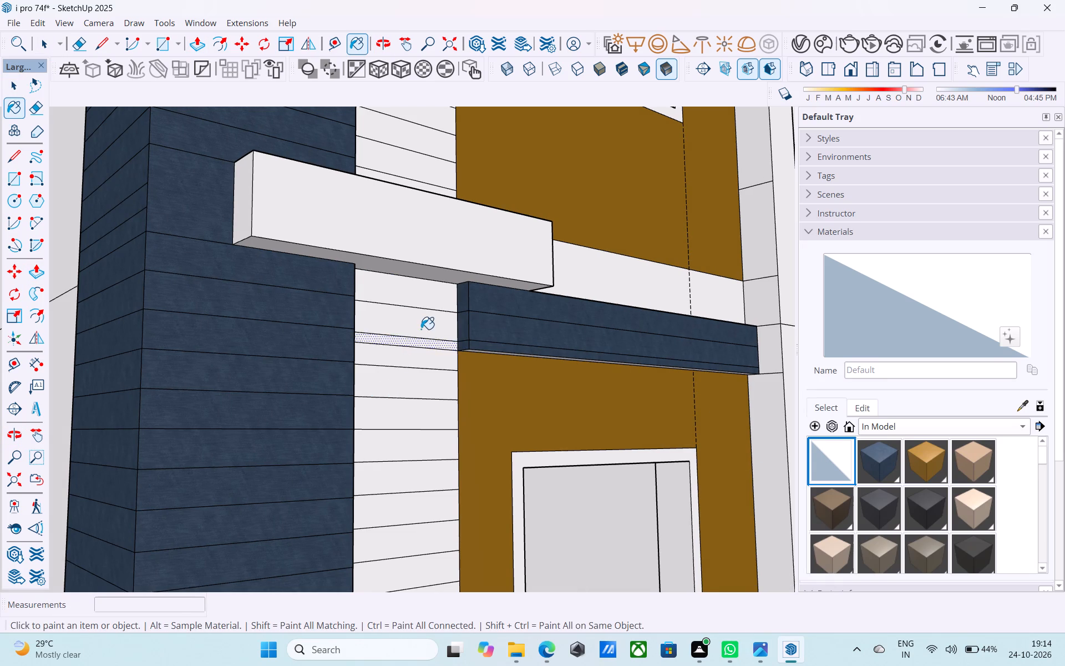
Erase the extra plank line in the white strip at the level of the blue band's lower edge.
scroll(421, 329, "down", 4)
middle_click_drag(419, 332, 303, 454)
scroll(380, 384, "up", 6)
key("e")
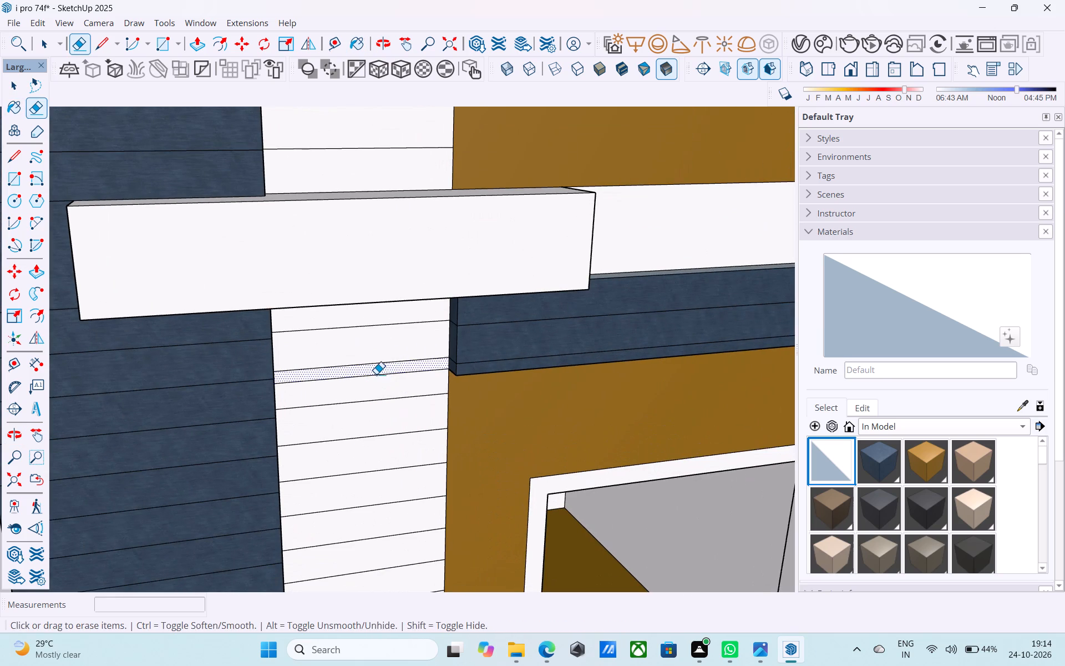
left_click(376, 374)
key("space")
Save the model.
scroll(376, 376, "down", 12)
key("ctrl+s")
Paint the white wall strip beside the short slab and the blue band's upper two planks with D07_Ochre_Flame.
scroll(377, 379, "down", 5)
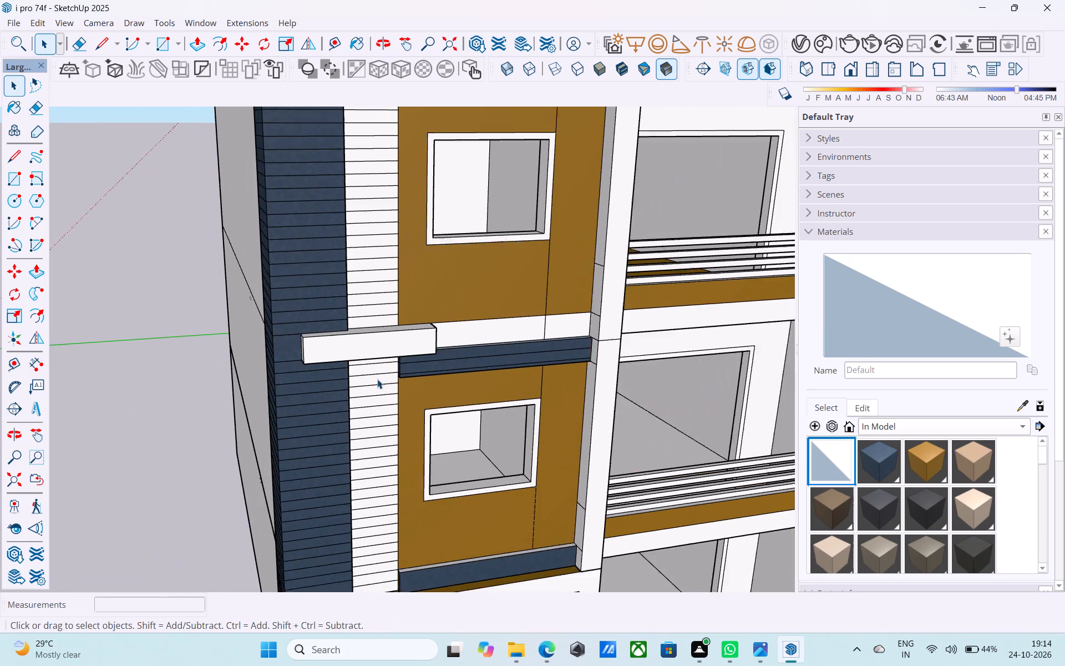
middle_click_drag(377, 379, 364, 372, "shift")
middle_click_drag(416, 424, 335, 441, "shift")
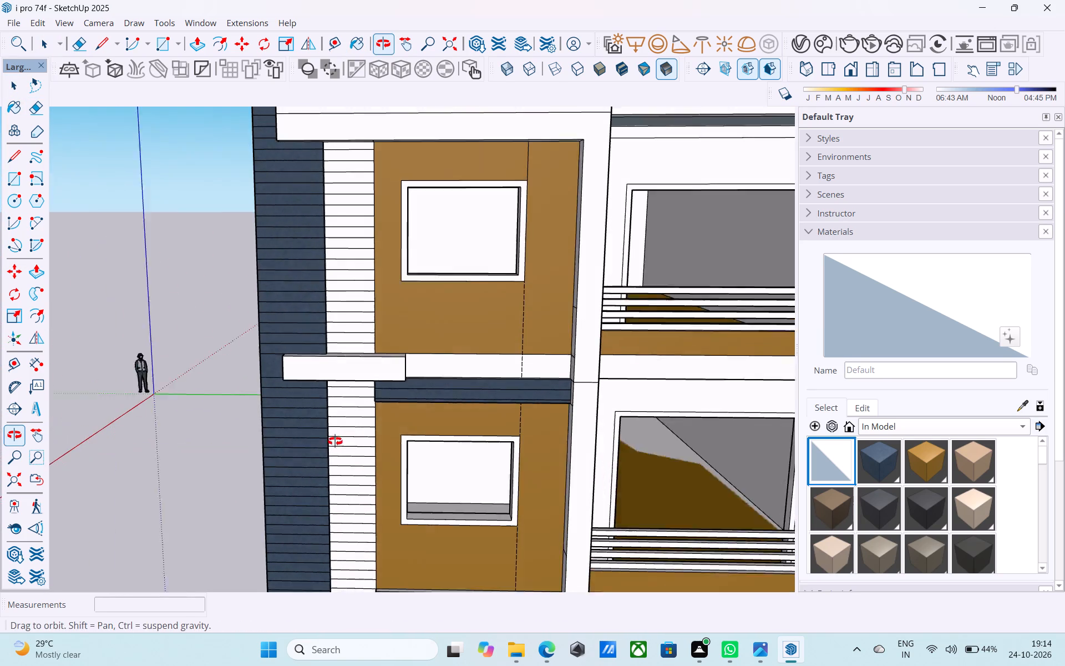
middle_click_drag(335, 441, 334, 442, "shift")
middle_click_drag(479, 407, 444, 378)
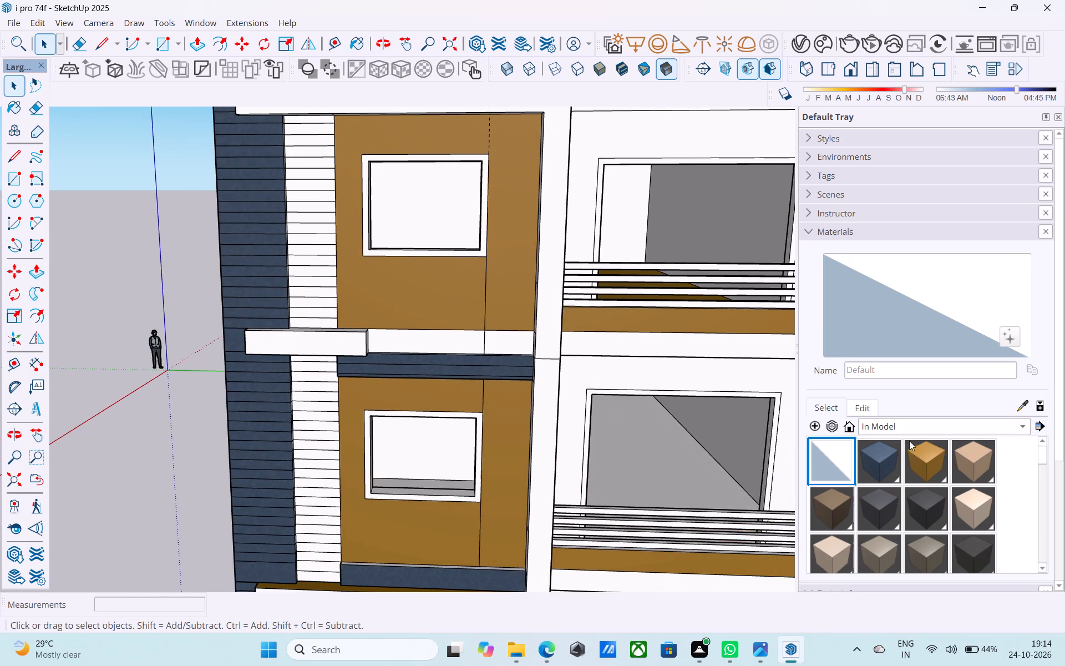
left_click(923, 458)
scroll(511, 355, "up", 4)
left_click(435, 341)
left_click(422, 360)
left_click(424, 372)
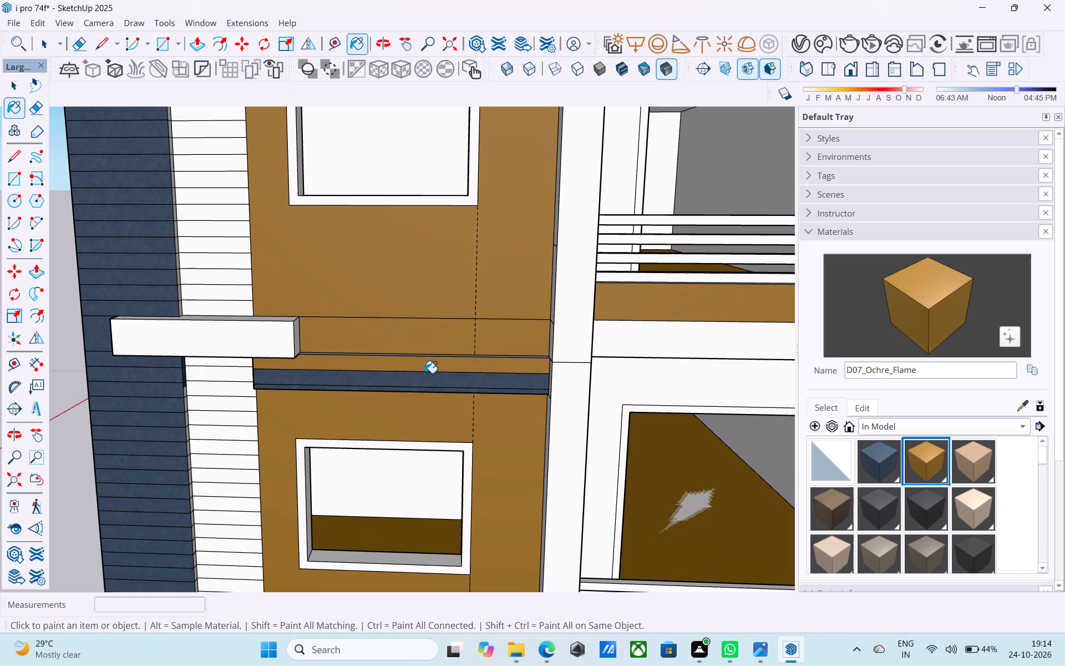
left_click(427, 392)
Push the band's three plank faces between the white strip and the vertical frame back flush with the ochre wall.
middle_click_drag(425, 393, 668, 299)
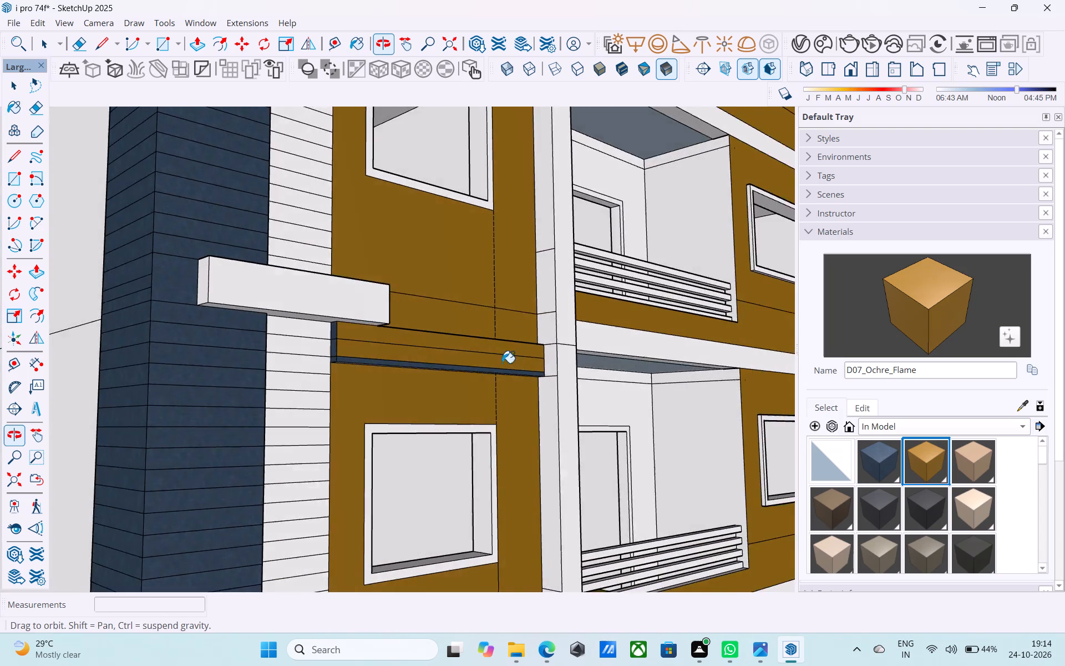
scroll(315, 393, "up", 8)
scroll(371, 357, "up", 3)
key("space")
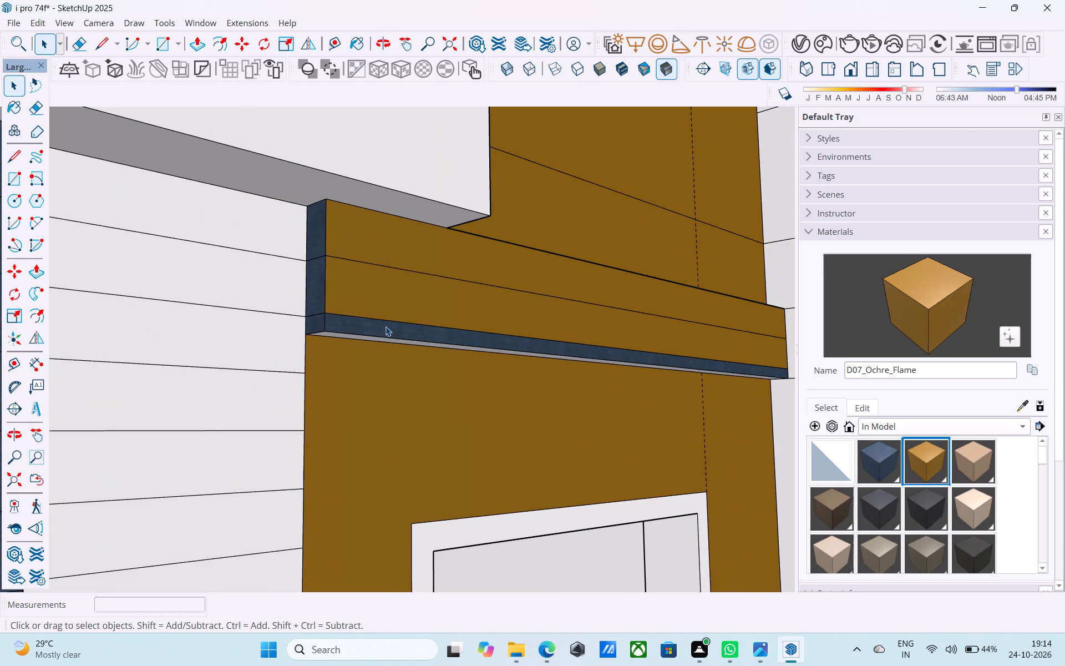
key("p")
double_click(388, 313)
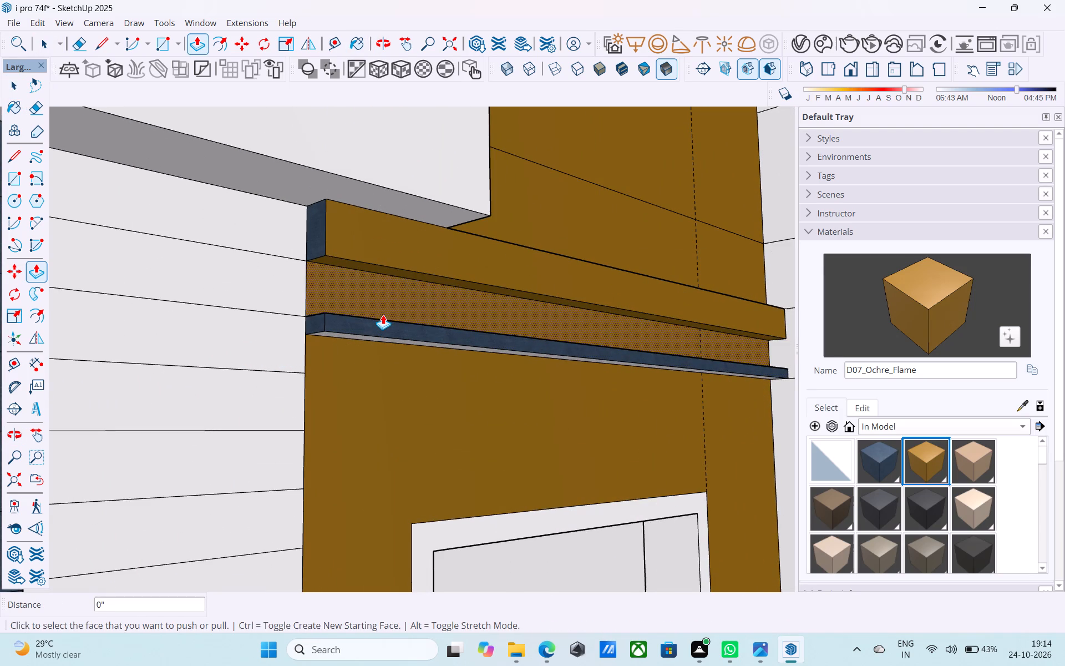
double_click(384, 323)
double_click(400, 251)
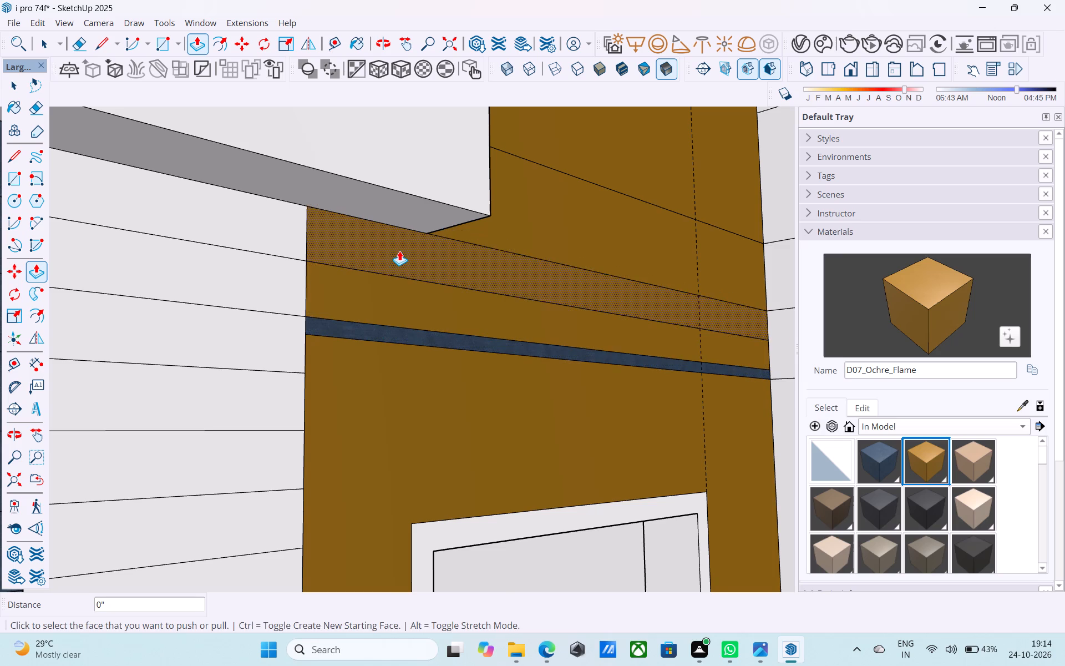
Erase the thin blue strip's border and the leftover plank lines below the short slab, merging them into the ochre wall.
middle_click_drag(386, 326, 374, 329)
scroll(382, 340, "down", 4)
middle_click_drag(380, 341, 359, 339)
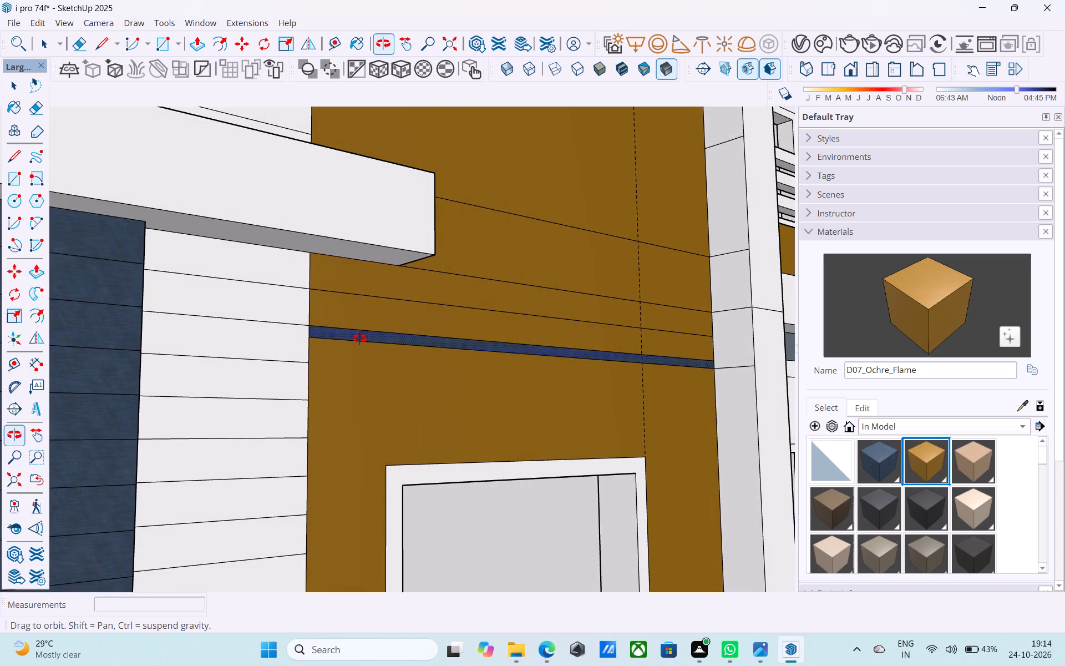
middle_click_drag(359, 339, 345, 348)
scroll(335, 352, "down", 6)
middle_click(382, 361)
scroll(387, 365, "up", 5)
key("e")
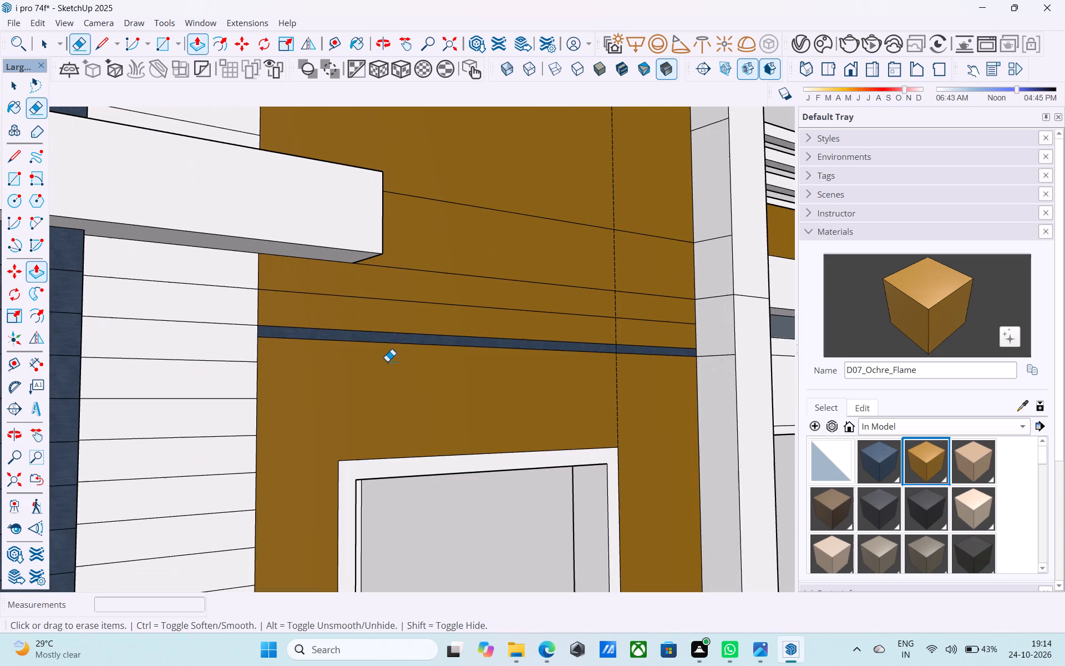
left_click_drag(388, 340, 388, 346)
scroll(389, 361, "down", 4)
middle_click_drag(387, 364, 371, 369)
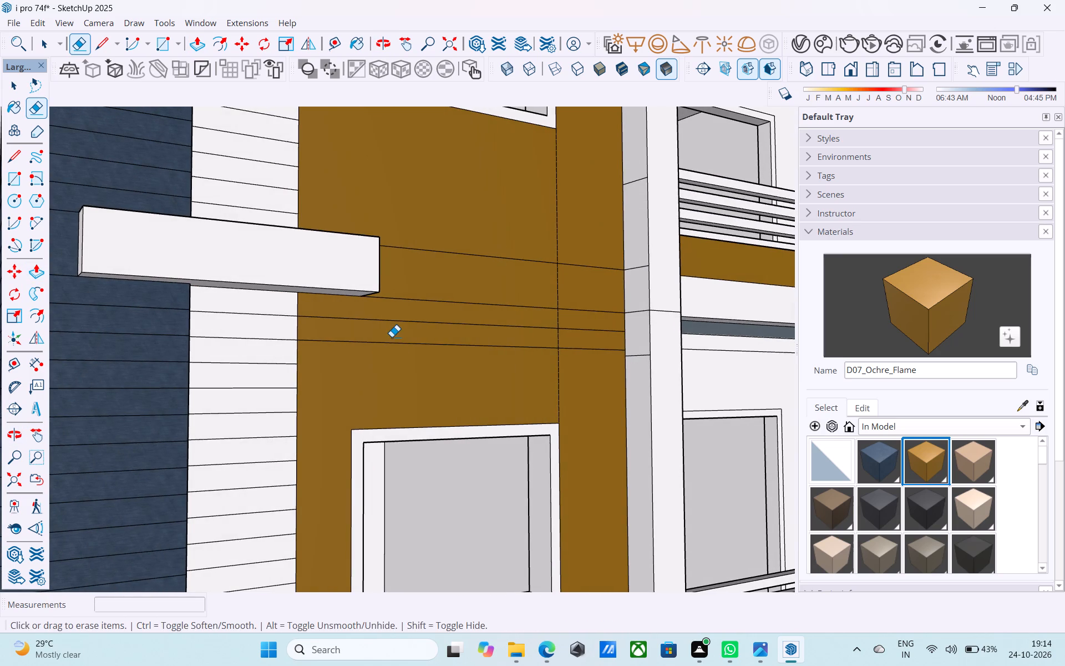
left_click_drag(392, 339, 396, 358)
left_click_drag(447, 319, 450, 326)
Examine the upper storeys of the facade around the doubled slab band above the short slab.
scroll(455, 367, "down", 9)
middle_click_drag(426, 377, 323, 408)
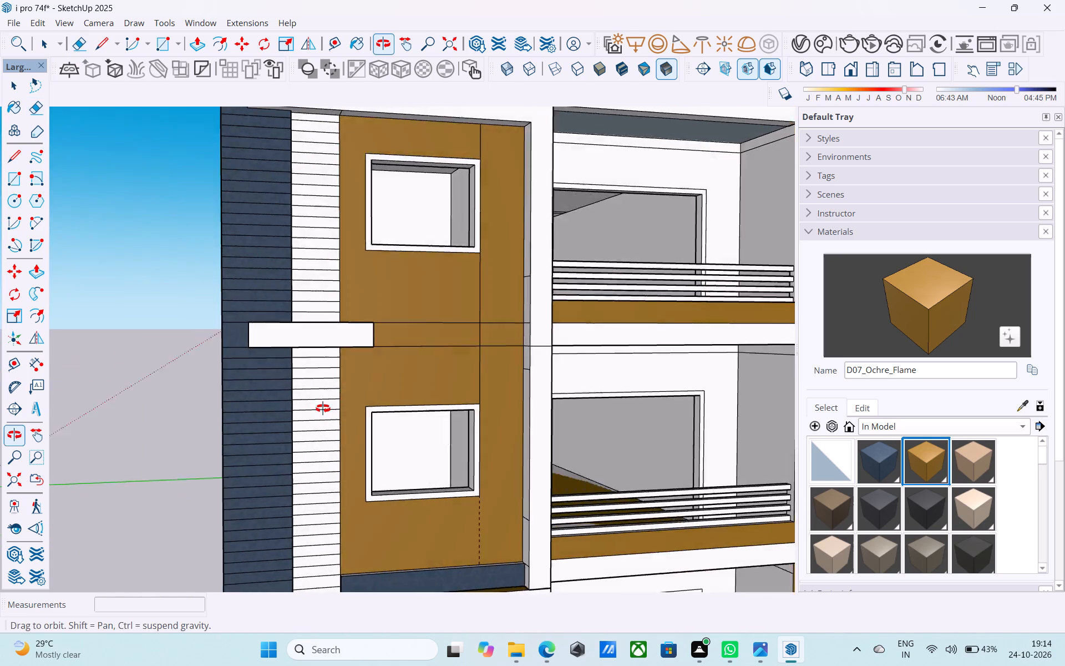
middle_click_drag(323, 408, 315, 416)
middle_click_drag(458, 374, 387, 379)
scroll(397, 372, "down", 5)
middle_click_drag(397, 372, 414, 471)
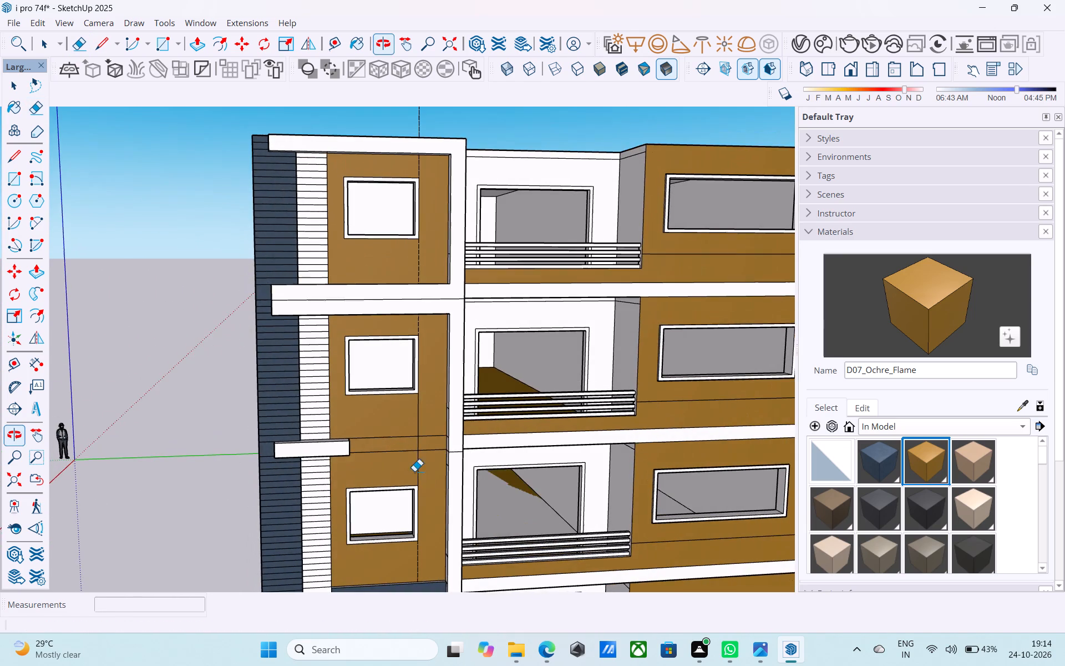
middle_click_drag(410, 306, 515, 350)
middle_click_drag(475, 382, 456, 350)
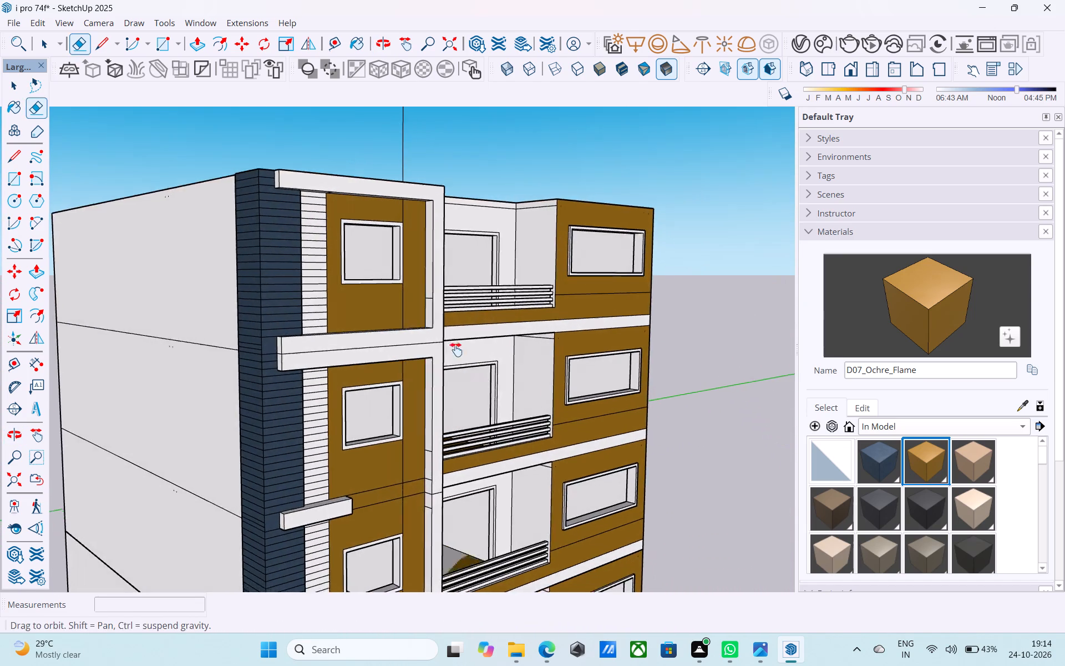
middle_click_drag(456, 350, 297, 299)
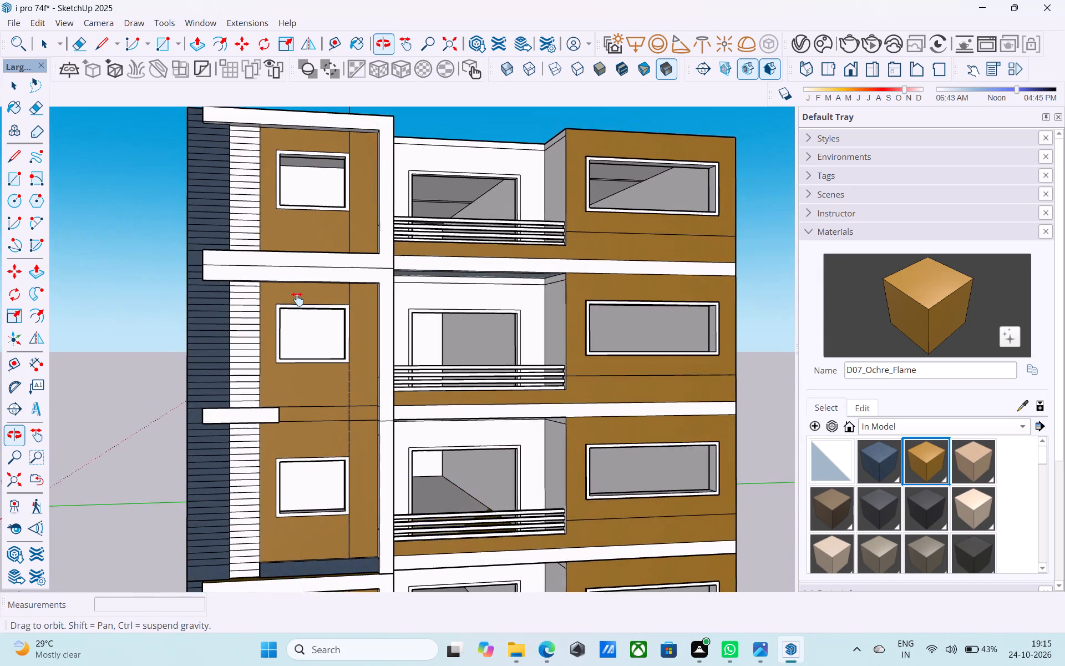
middle_click_drag(297, 299, 326, 332)
scroll(245, 426, "up", 5)
scroll(245, 426, "down", 3)
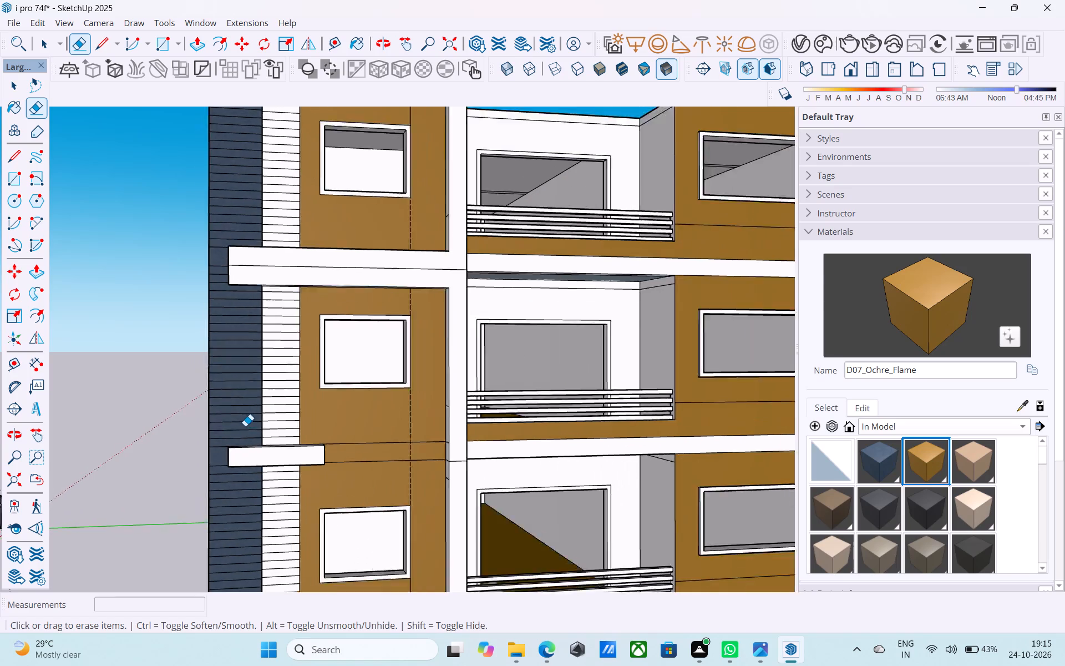
scroll(245, 426, "down", 2)
middle_click_drag(244, 430, 424, 559, "shift")
scroll(322, 396, "up", 9)
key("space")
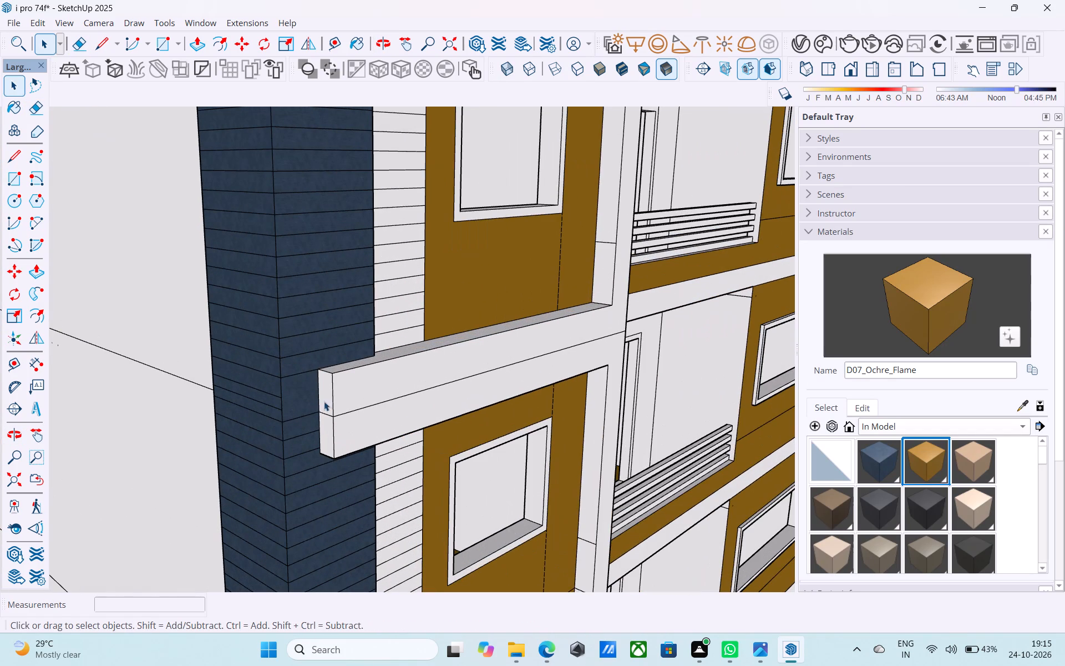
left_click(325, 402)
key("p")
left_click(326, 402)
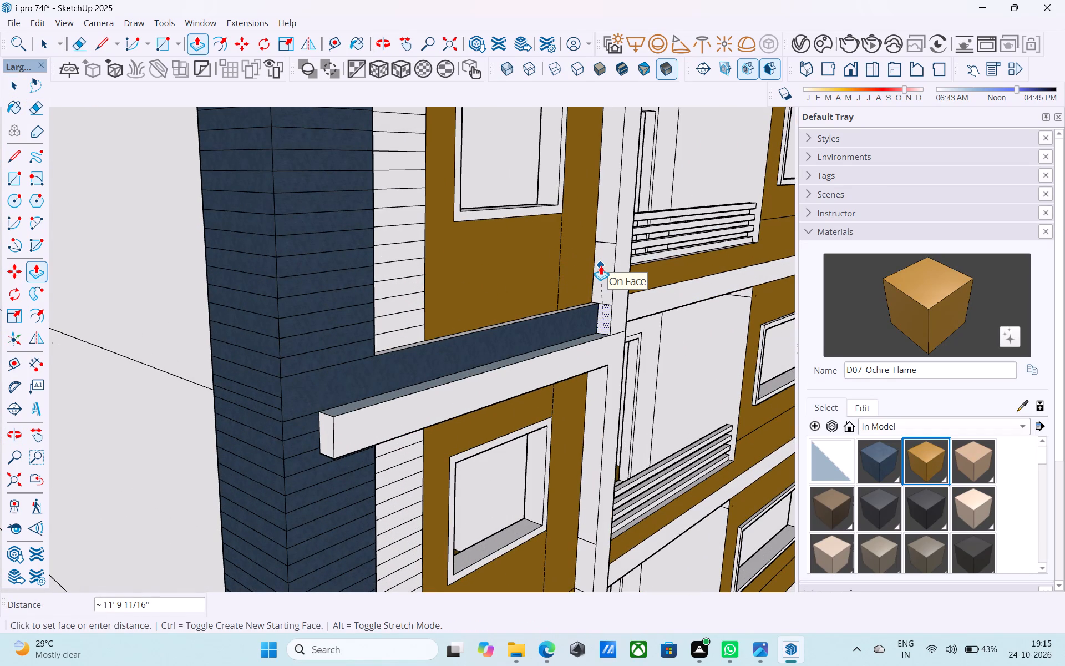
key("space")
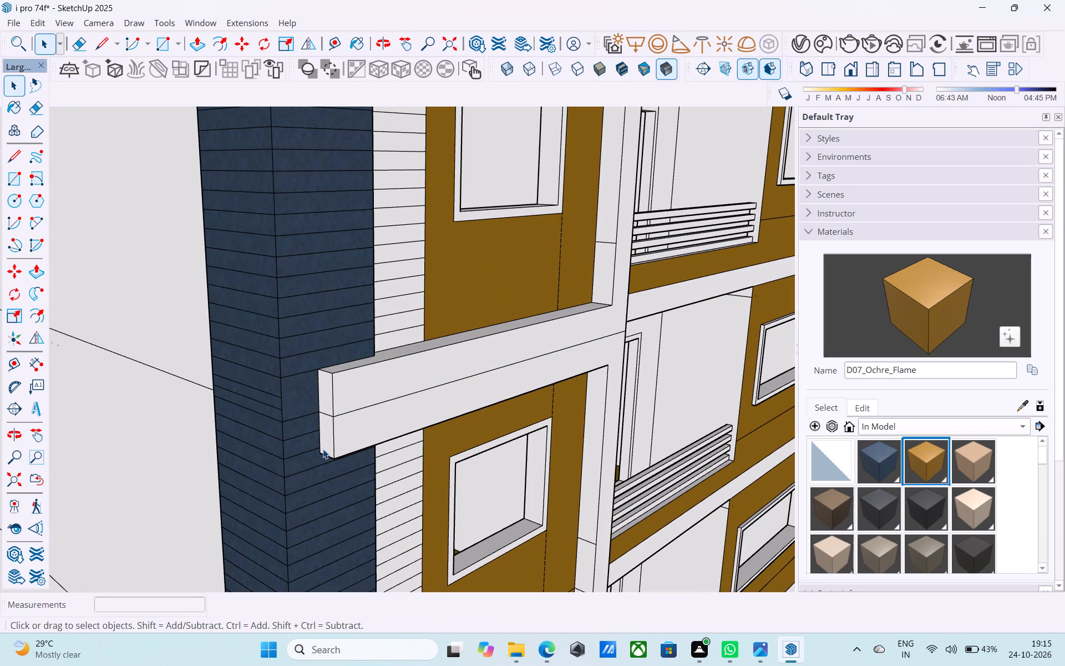
Push the lower half of the doubled slab band's end face back to the vertical frame.
left_click(325, 441)
key("p")
left_click(327, 440)
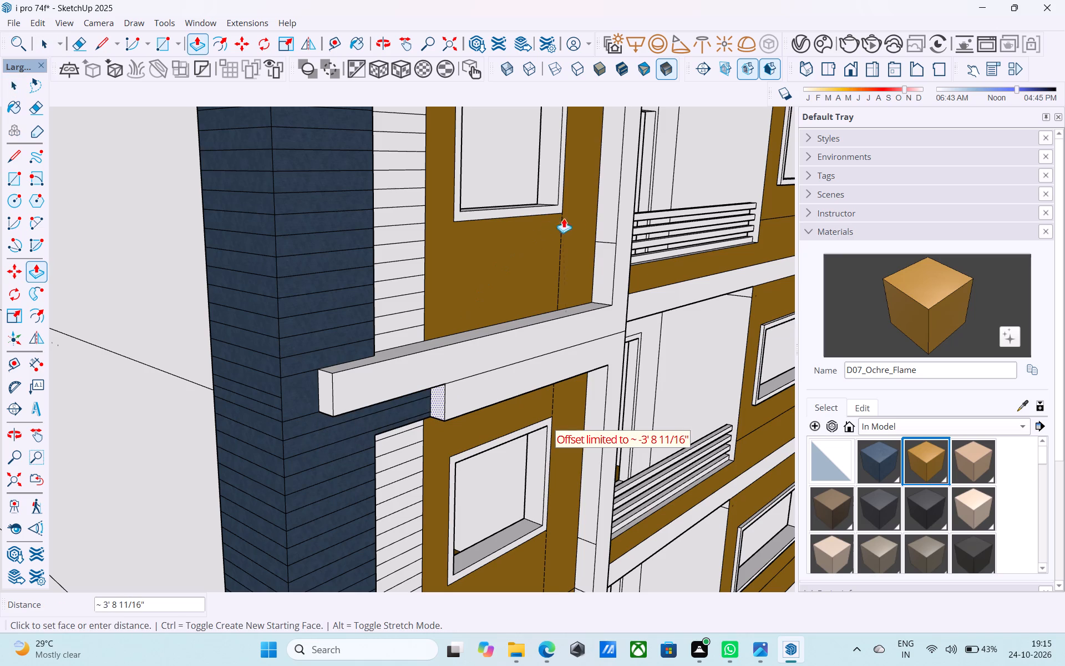
left_click(581, 221)
left_click(438, 400)
left_click(606, 223)
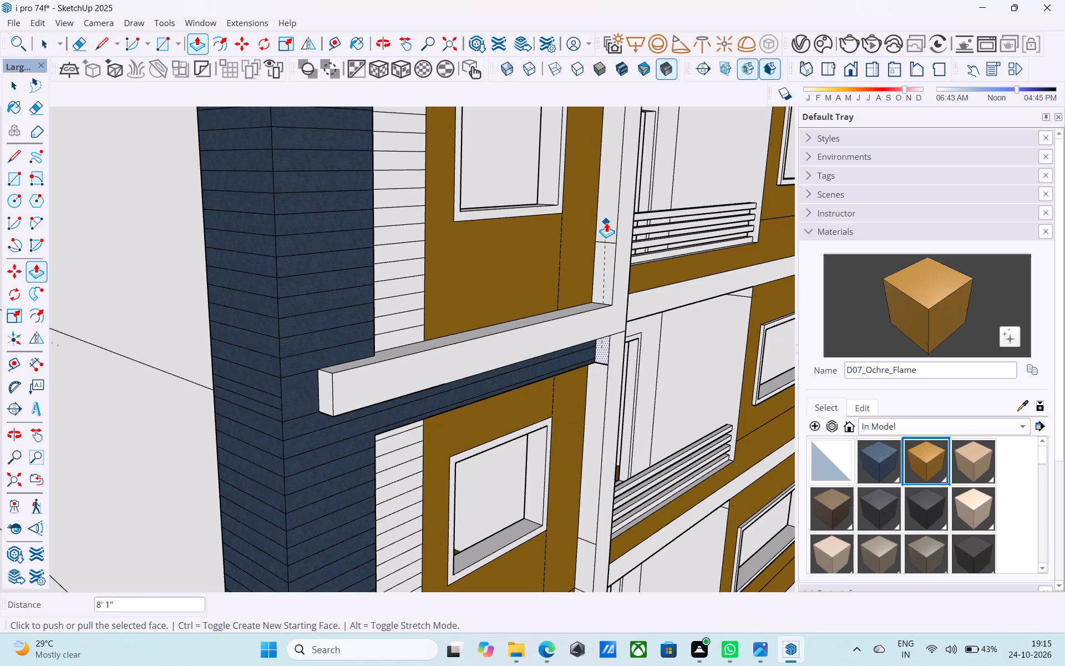
Draw two vertical lines across the exposed blue band, extending both edges of the white plank strip up to the slab.
middle_click_drag(611, 306, 483, 216)
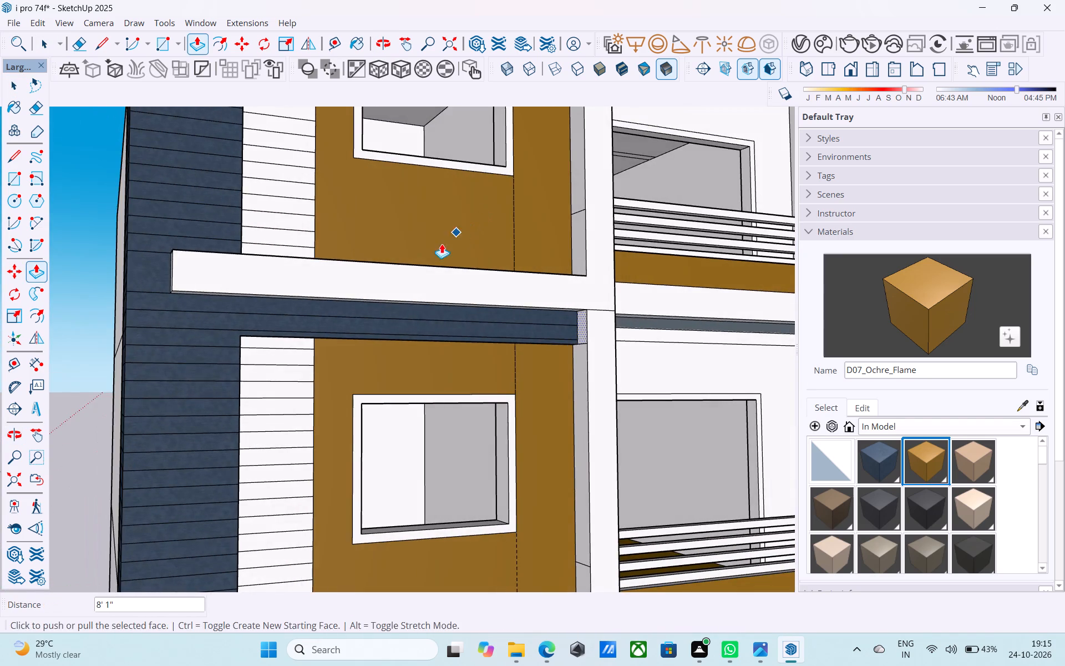
middle_click_drag(366, 282, 385, 260, "shift")
key("l")
scroll(282, 308, "up", 5)
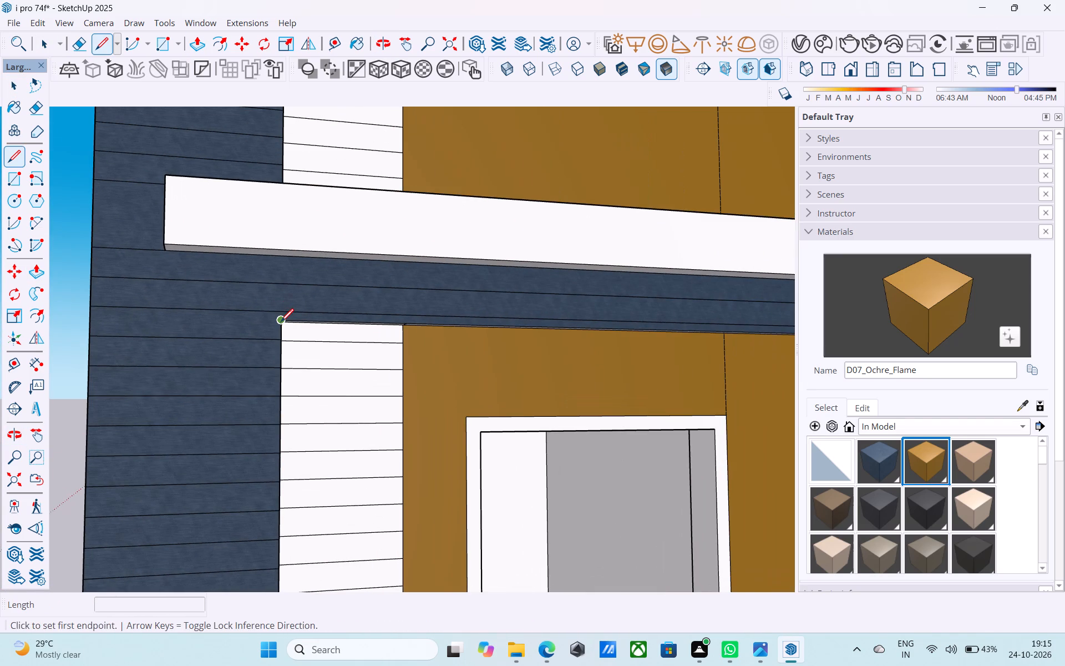
left_click(281, 323)
left_click(288, 258)
middle_click_drag(417, 340, 377, 256)
scroll(412, 335, "up", 8)
left_click(379, 269)
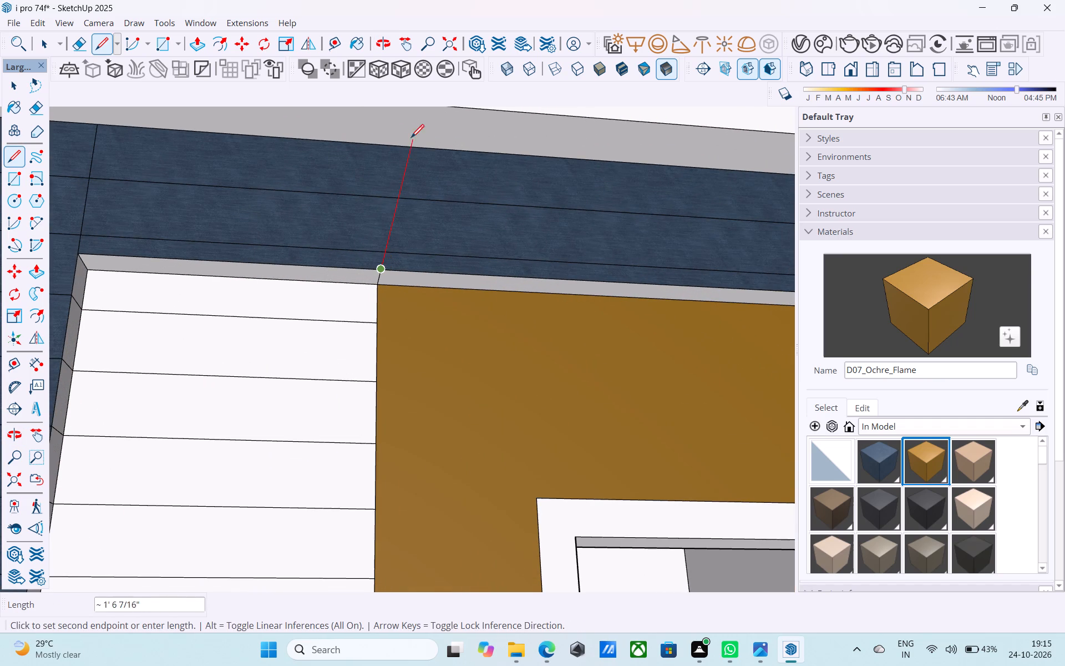
left_click(379, 142)
Push the blue band's three plank faces above the white strip back 3", flush with the white planks.
scroll(383, 143, "down", 5)
middle_click_drag(364, 165, 360, 185)
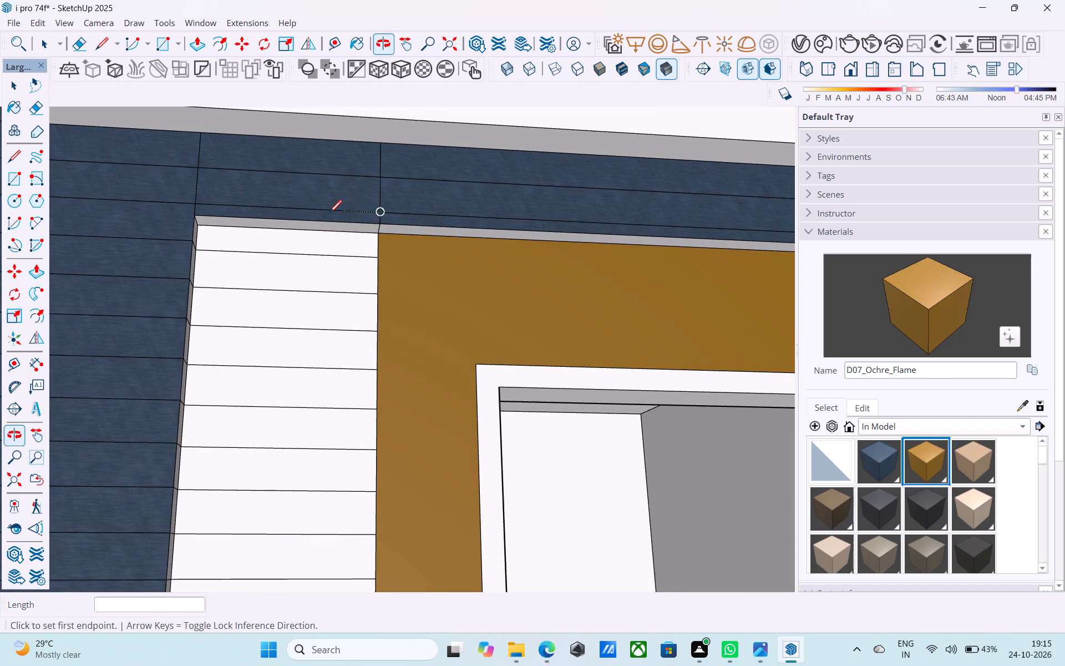
scroll(320, 220, "up", 4)
key("space")
left_click(321, 216)
key("p")
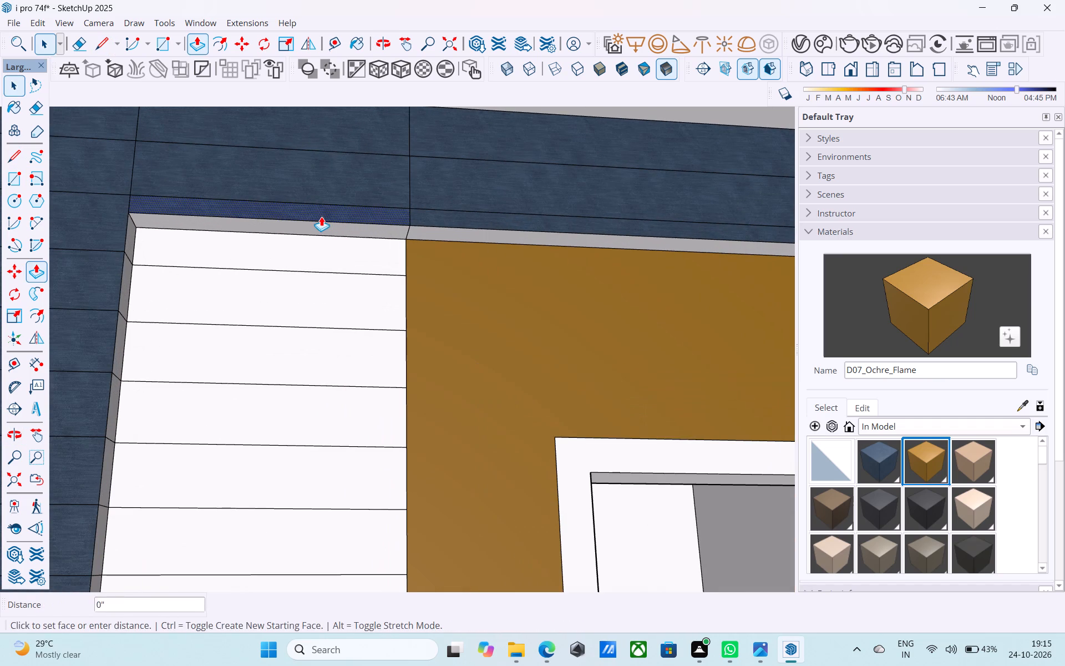
left_click(321, 216)
left_click(312, 276)
key("space")
left_click(308, 188)
key("p")
left_click(308, 188)
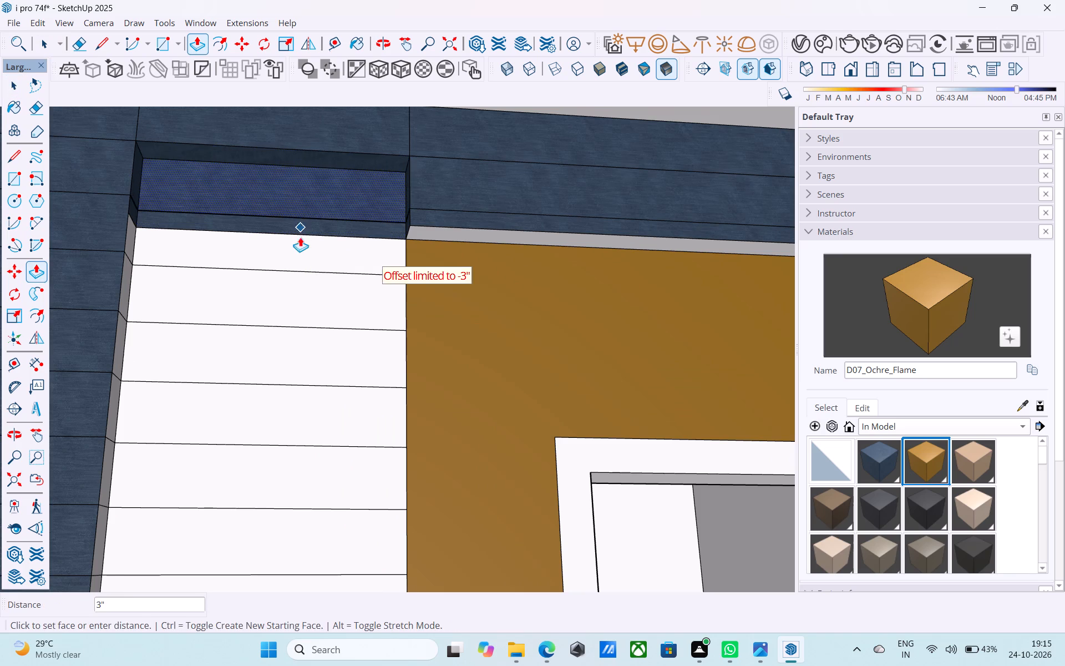
key("space")
left_click(300, 237)
left_click(314, 163)
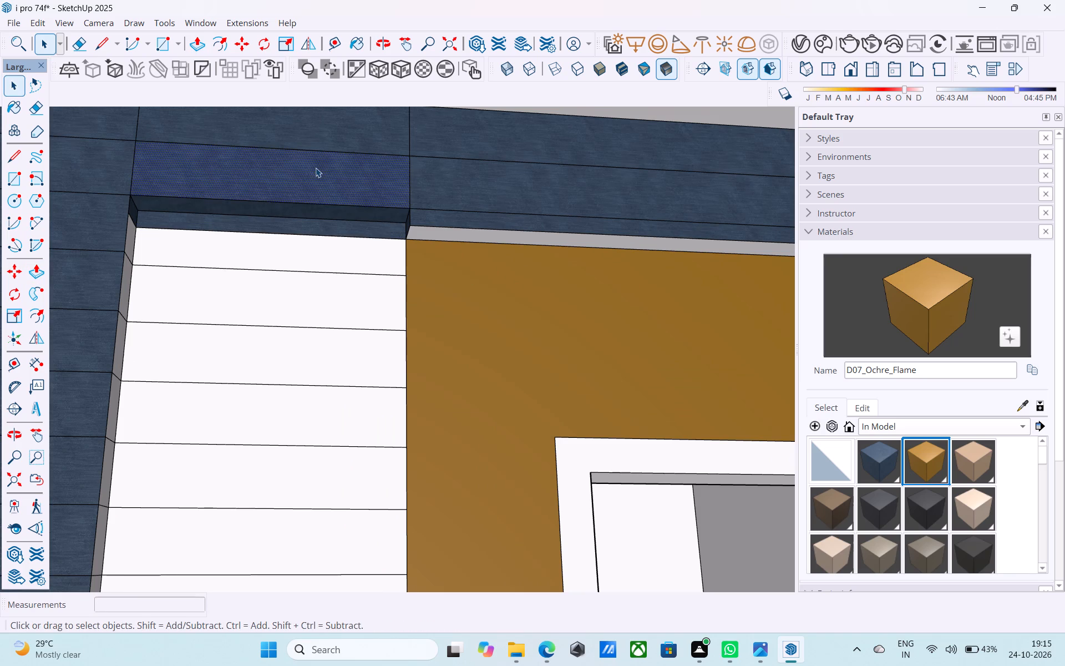
key("p")
double_click(316, 168)
double_click(322, 132)
Push the blue band's three plank faces above the ochre wall back 3", flush with the wall.
scroll(327, 149, "down", 4)
middle_click_drag(327, 152, 327, 155)
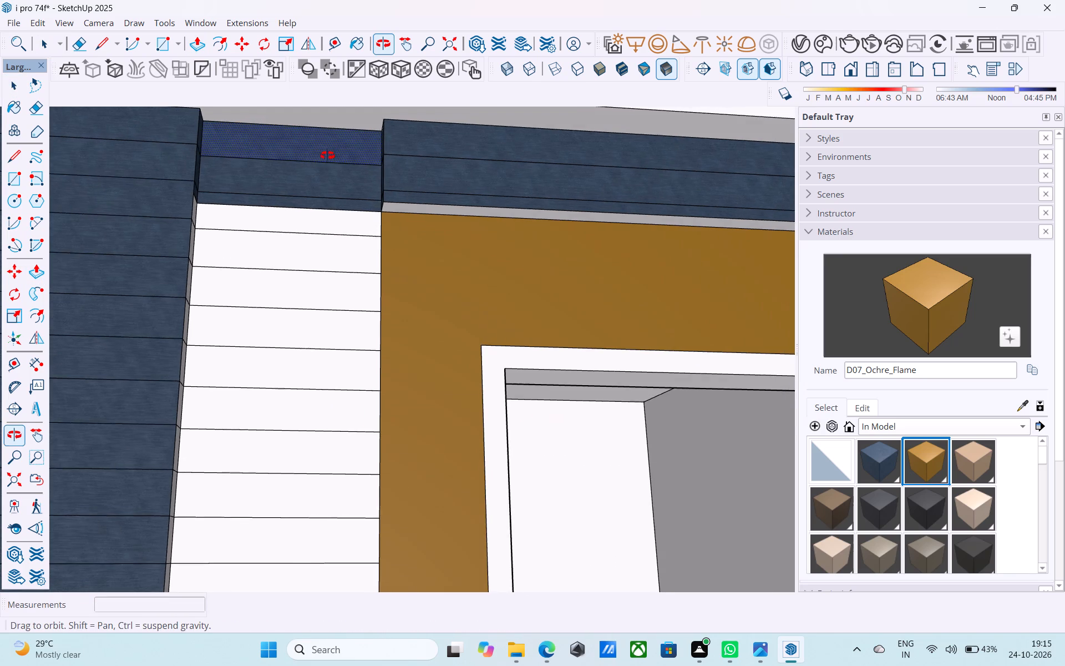
middle_click_drag(327, 155, 329, 224)
double_click(398, 238)
double_click(412, 210)
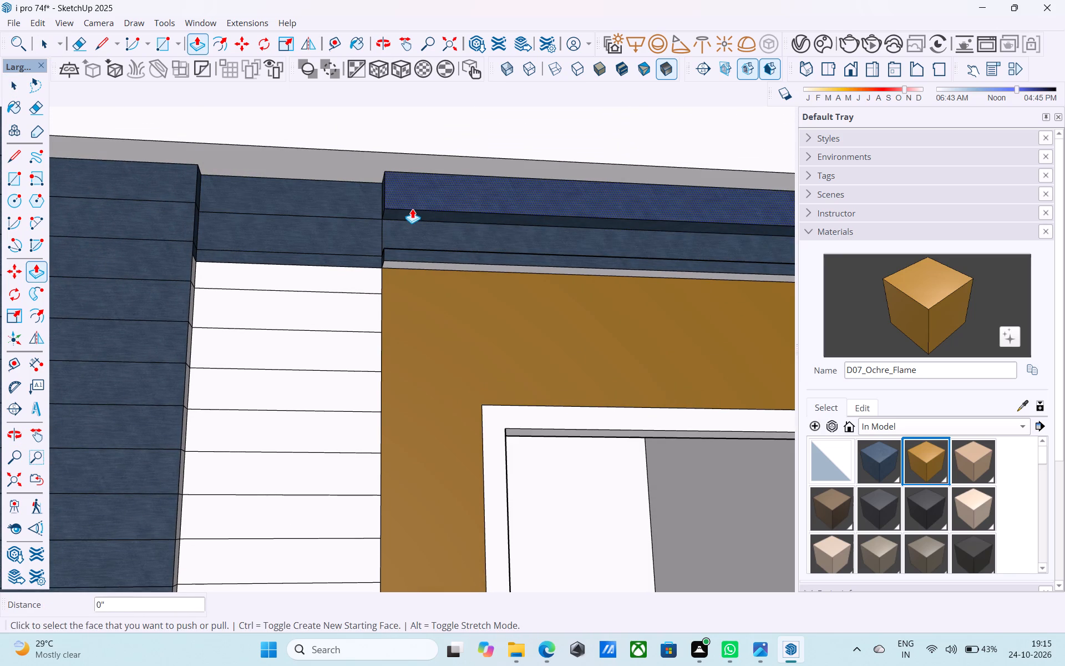
left_click(413, 191)
left_click(348, 236)
double_click(403, 251)
scroll(403, 251, "down", 4)
middle_click_drag(403, 251, 393, 273)
scroll(393, 264, "down", 1)
scroll(393, 273, "up", 6)
key("ctrl+z")
scroll(395, 273, "up", 4)
left_click(395, 249)
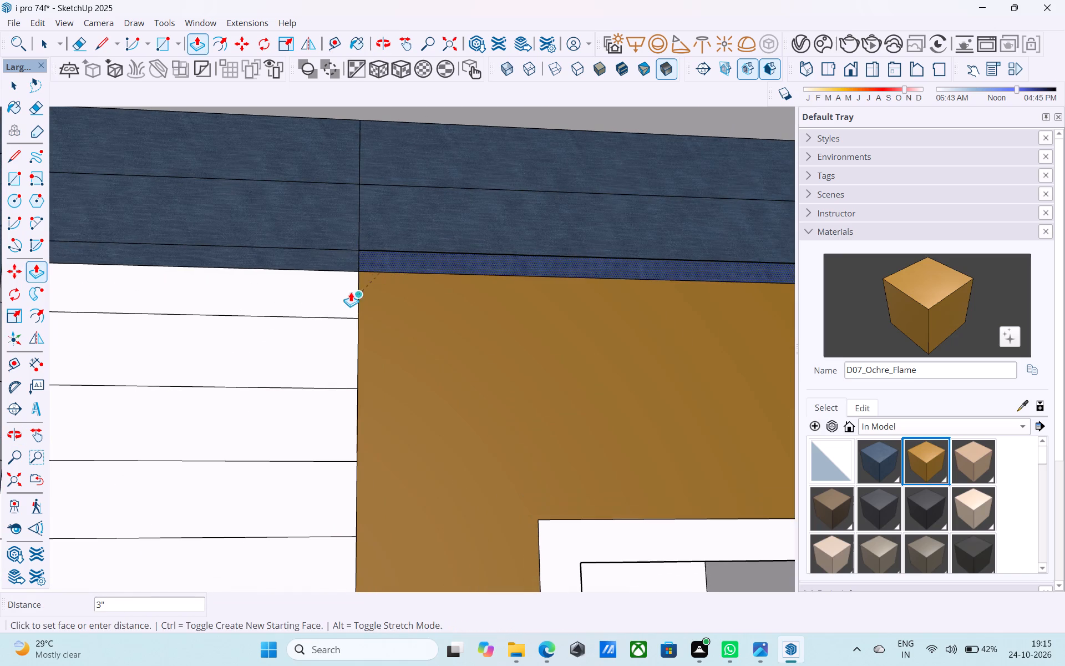
left_click(346, 295)
Paint the blue band's three recessed plank faces above the white strip with the Default material.
scroll(352, 286, "down", 4)
scroll(352, 286, "up", 1)
scroll(352, 286, "down", 7)
middle_click_drag(351, 282, 427, 299, "shift")
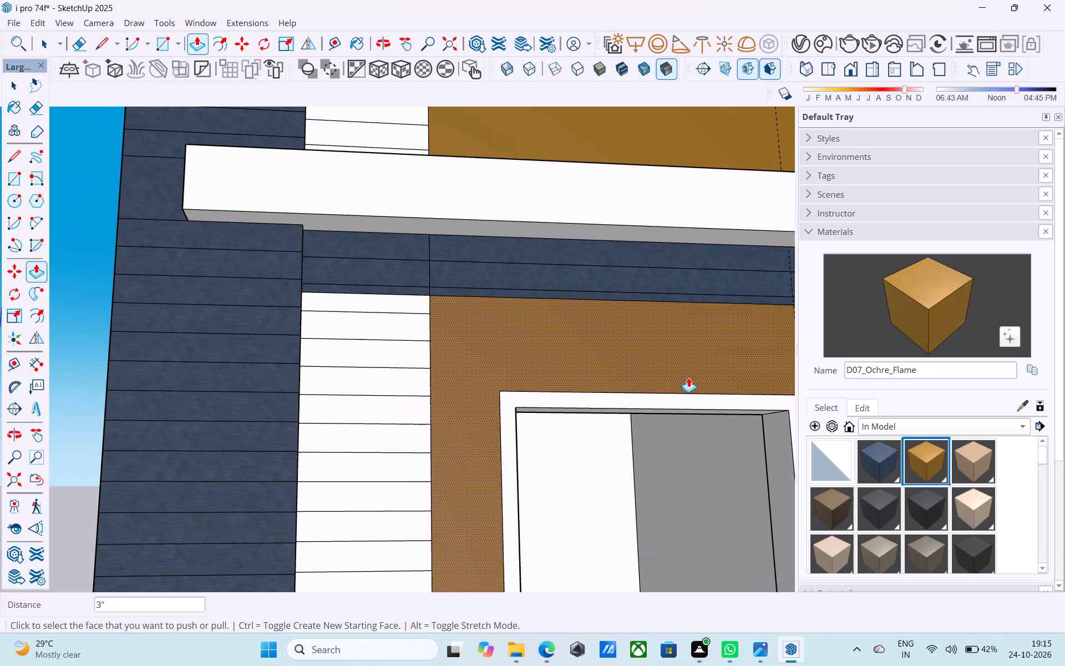
left_click(834, 447)
scroll(394, 319, "up", 4)
left_click(362, 265)
left_click(357, 214)
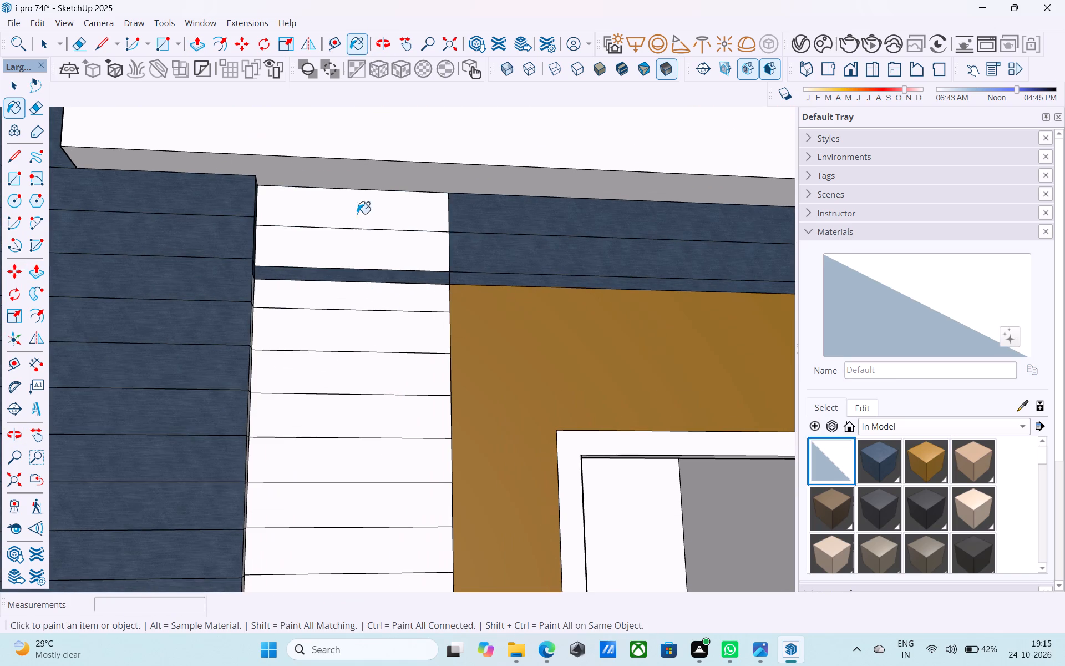
left_click(353, 275)
Erase the extra plank line in the white strip at the level of the blue band's lower edge.
scroll(317, 279, "down", 5)
middle_click_drag(320, 281, 288, 304)
scroll(289, 306, "up", 5)
key("e")
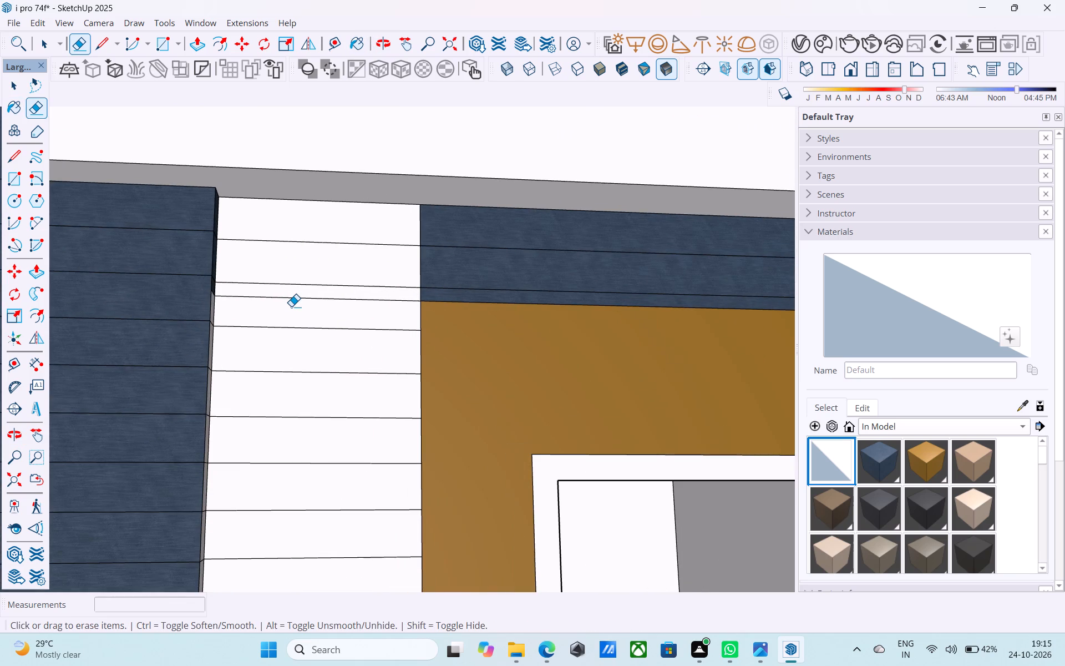
left_click(294, 300)
key("space")
Save the model.
key("ctrl+s")
Examine the facade's upper storeys, comparing the long slab band with the short slab below it.
scroll(293, 291, "down", 11)
middle_click_drag(286, 299, 255, 299)
scroll(258, 304, "down", 5)
middle_click_drag(317, 306, 317, 403)
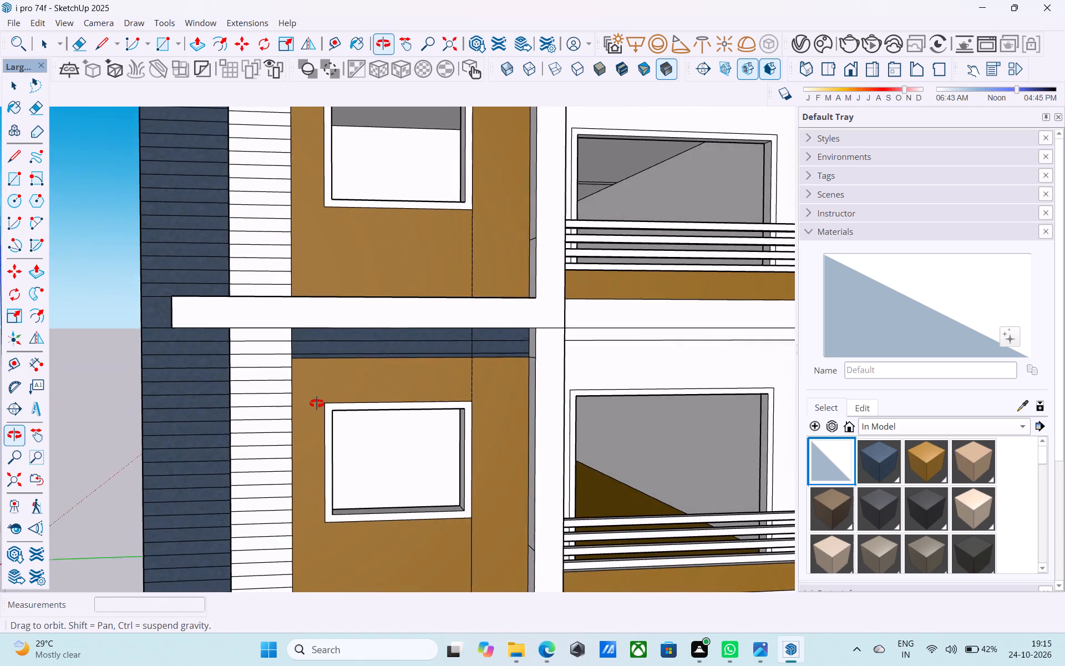
middle_click_drag(317, 403, 311, 376)
scroll(298, 311, "up", 5)
scroll(298, 310, "down", 5)
middle_click_drag(298, 310, 298, 317, "shift")
scroll(297, 304, "down", 4)
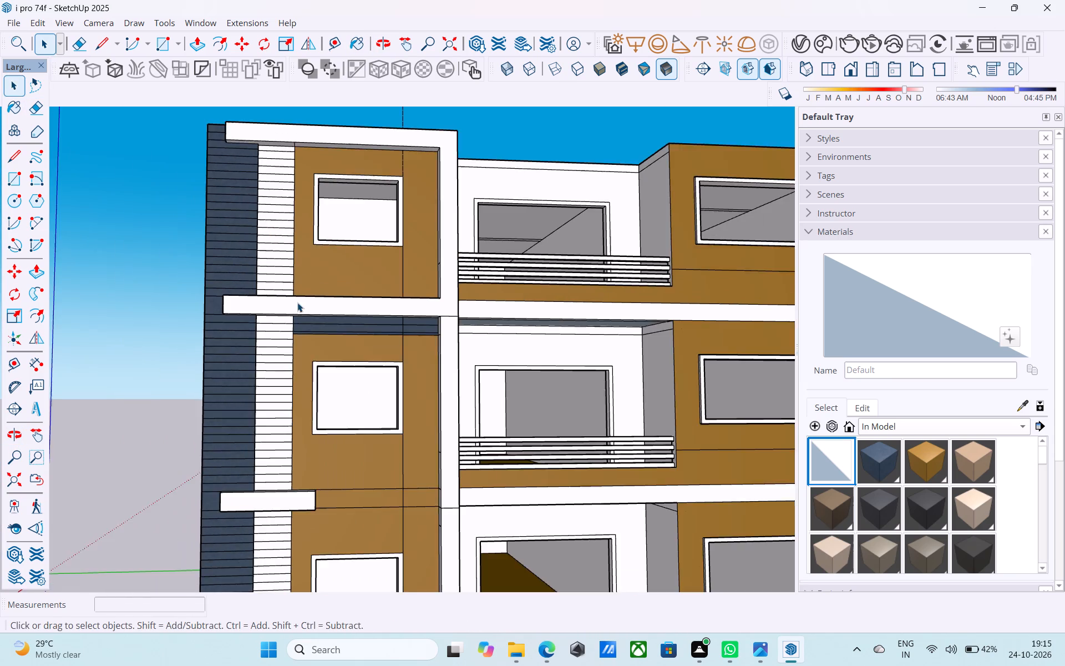
scroll(297, 302, "down", 7)
middle_click_drag(301, 362, 296, 355)
scroll(290, 317, "up", 6)
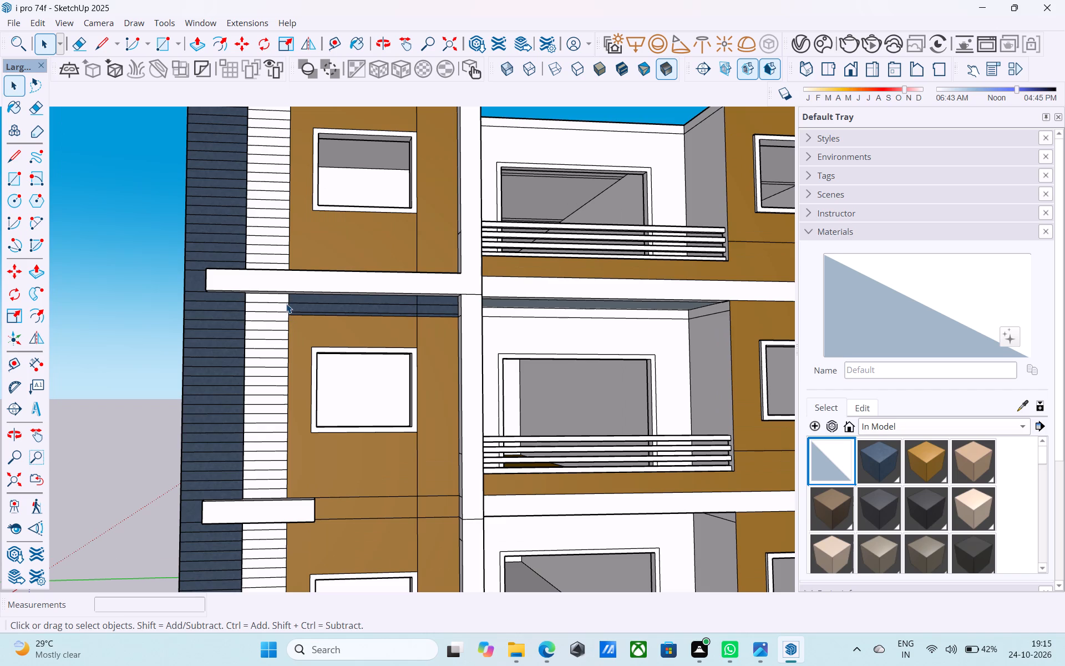
scroll(286, 305, "down", 4)
middle_click_drag(286, 305, 307, 305)
middle_click_drag(295, 304, 280, 303)
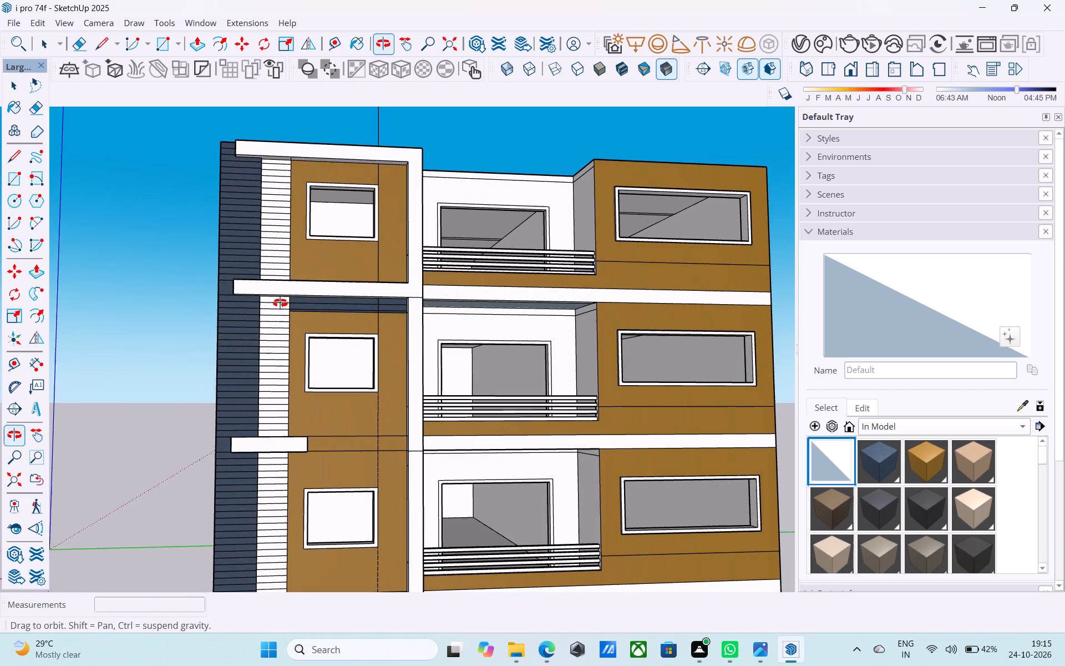
middle_click_drag(280, 303, 281, 302)
Draw a vertical line from the short slab's upper corner to the top edge of the long slab band above.
scroll(289, 299, "up", 4)
key("l")
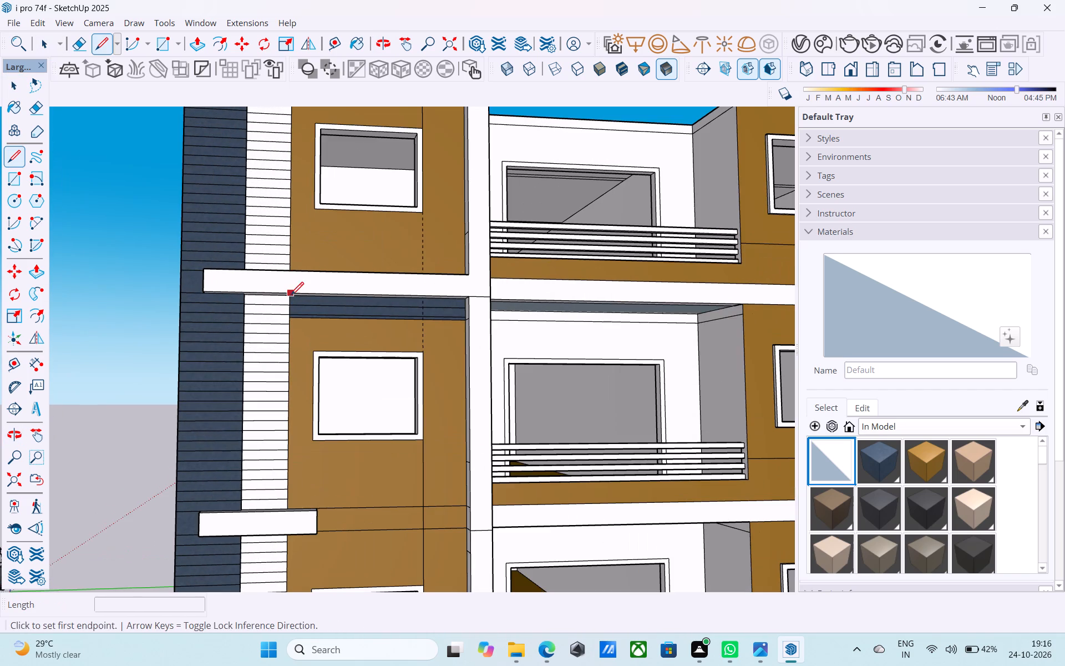
left_click(315, 511)
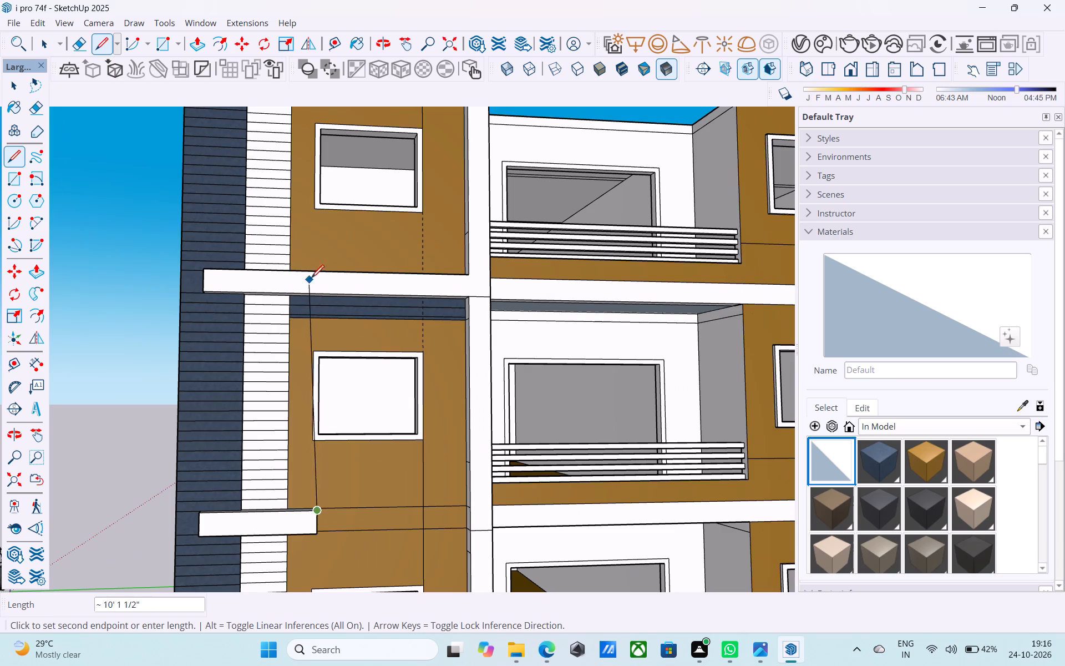
left_click(316, 271)
key("space")
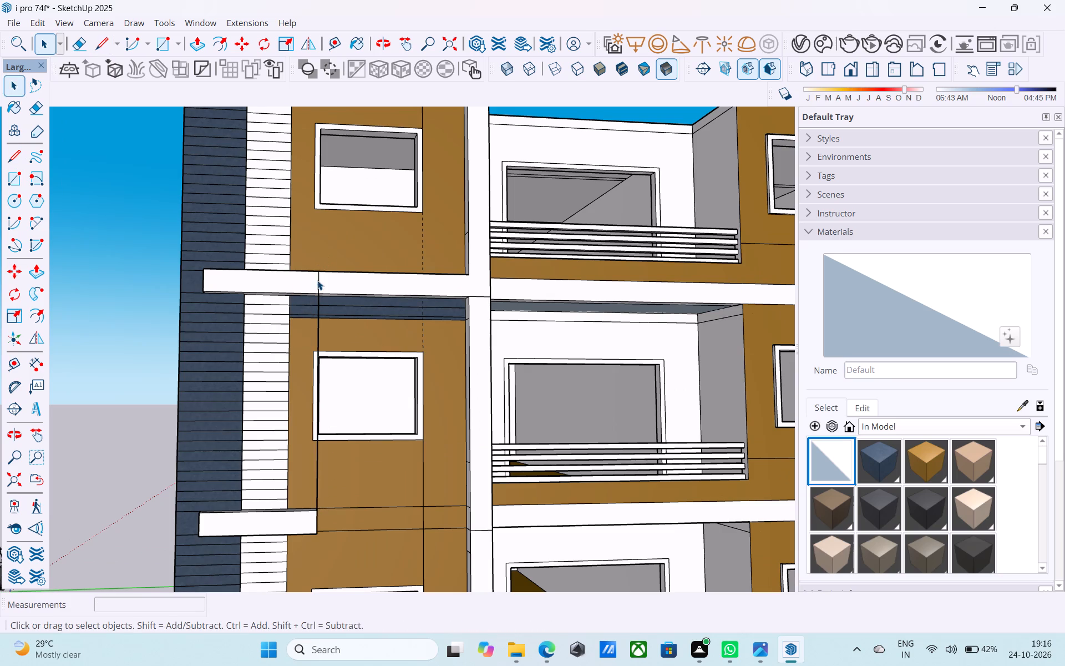
Copy the vertical edge crossing the upper long slab band about 2' 4" along the band towards the white column.
left_click(317, 280)
key("m")
left_click(318, 279)
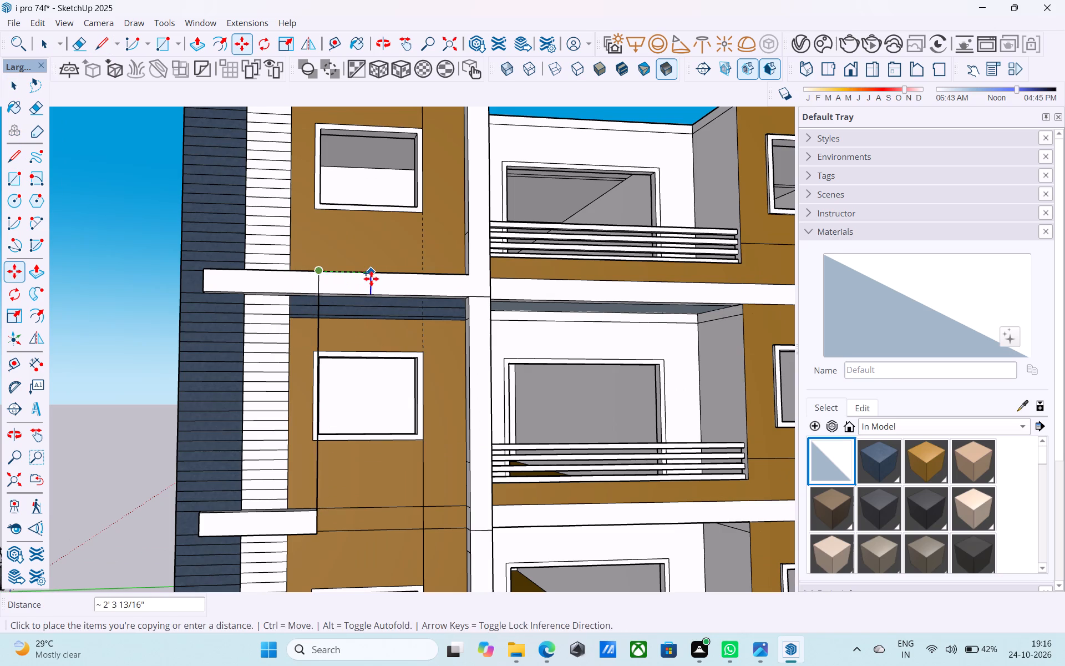
left_click(371, 279)
Push the slab face between the two vertical edges back 9", flush with the wall.
scroll(369, 282, "up", 6)
key("space")
left_click(357, 285)
scroll(356, 285, "up", 2)
key("p")
left_click(356, 285)
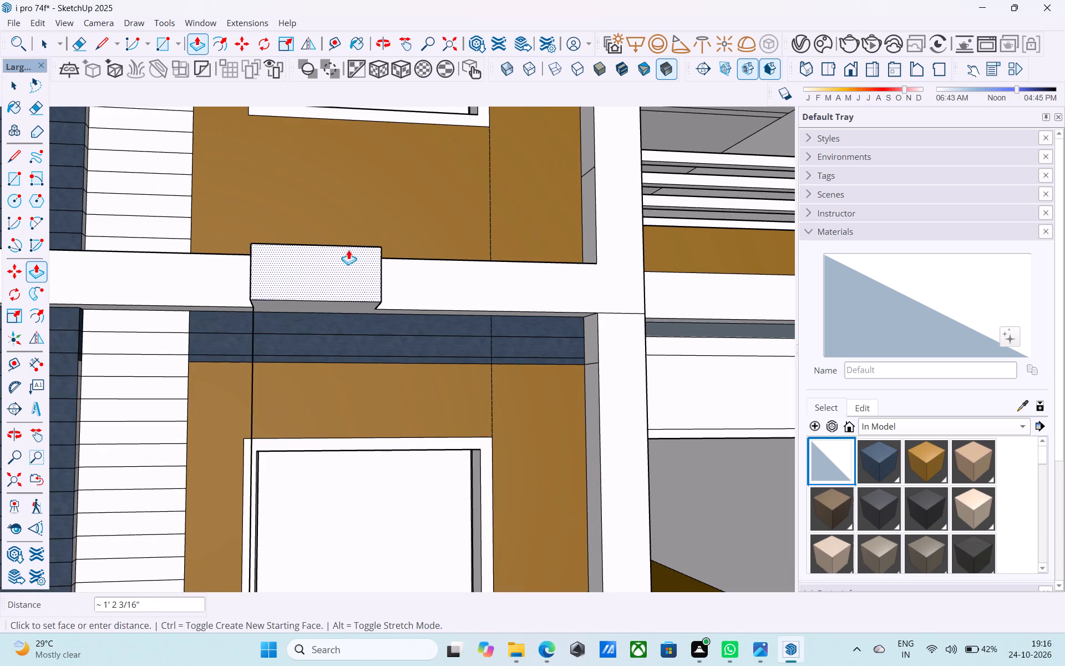
left_click(356, 355)
Push the exposed end of the remaining slab piece about 4' 6" to the white column, leaving only the short slab.
middle_click_drag(361, 355, 628, 395)
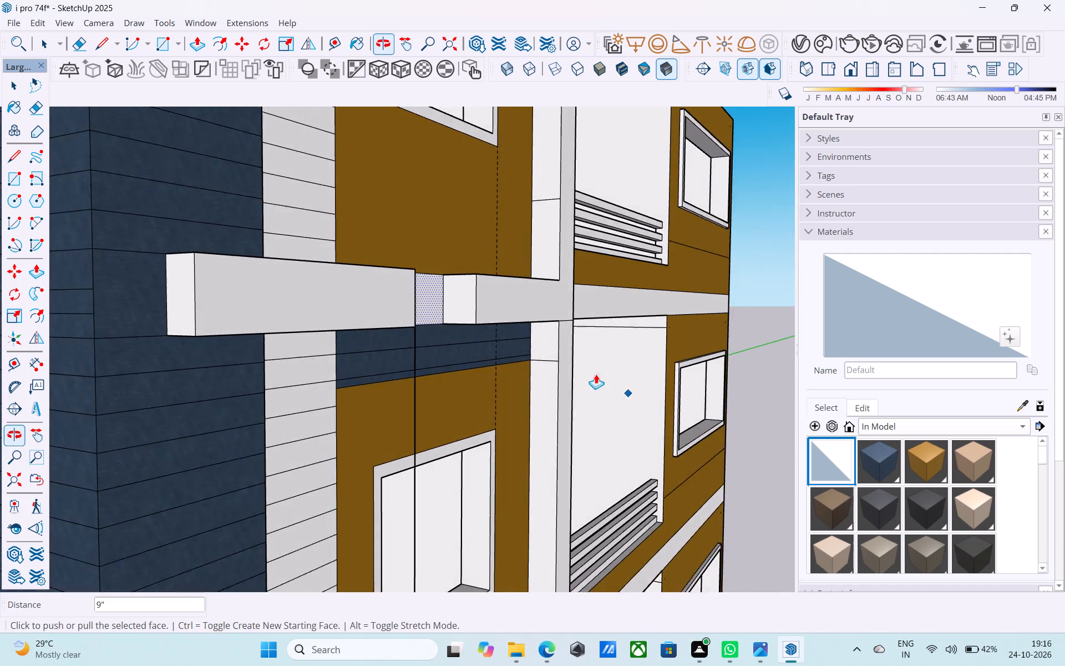
scroll(491, 329, "up", 4)
key("space")
left_click(436, 291)
key("p")
left_click(436, 291)
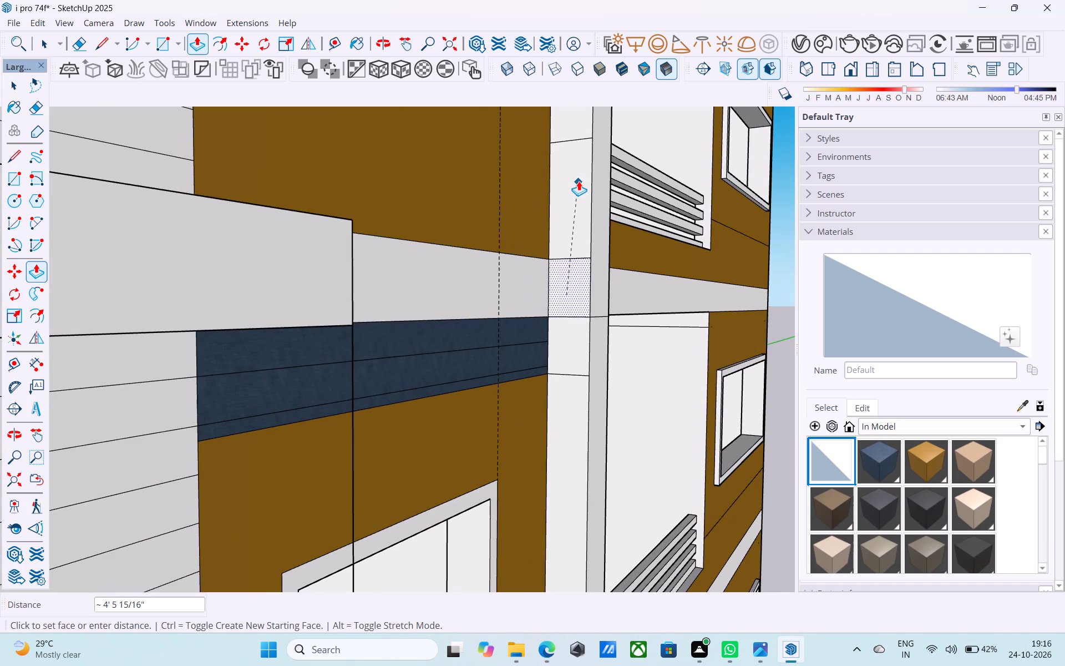
left_click(579, 181)
Paint the exposed wall strip beside the short slab and the blue strips beneath it with D07_Ochre_Flame.
middle_click_drag(566, 218, 491, 263)
scroll(491, 264, "up", 1)
scroll(491, 264, "down", 10)
middle_click_drag(450, 309, 469, 254)
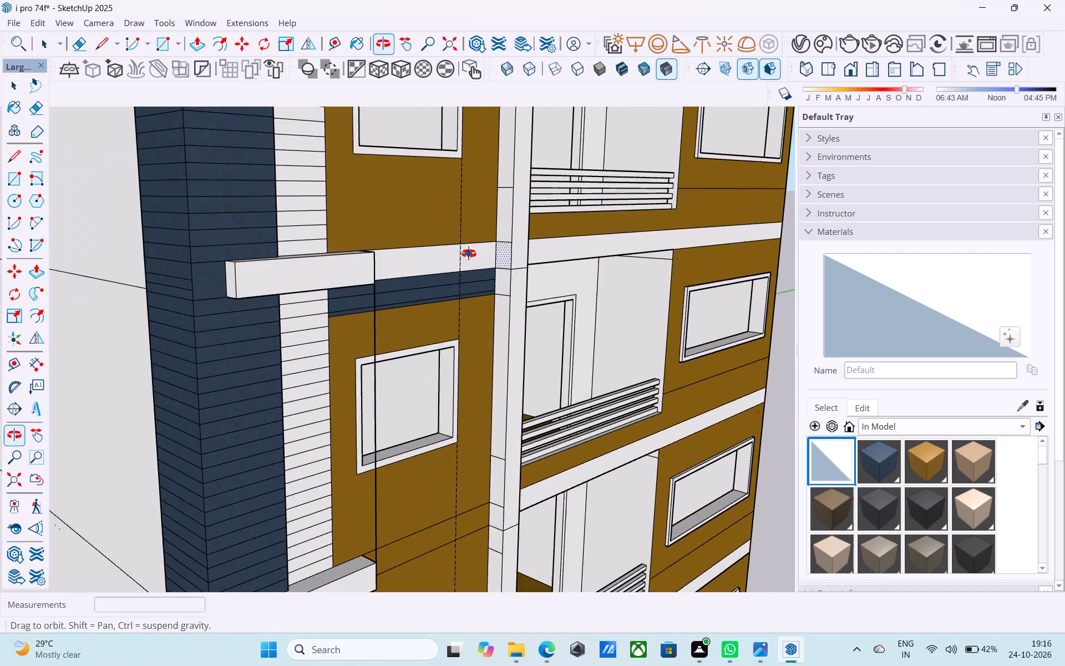
middle_click_drag(469, 254, 404, 254)
left_click(926, 452)
scroll(362, 271, "up", 5)
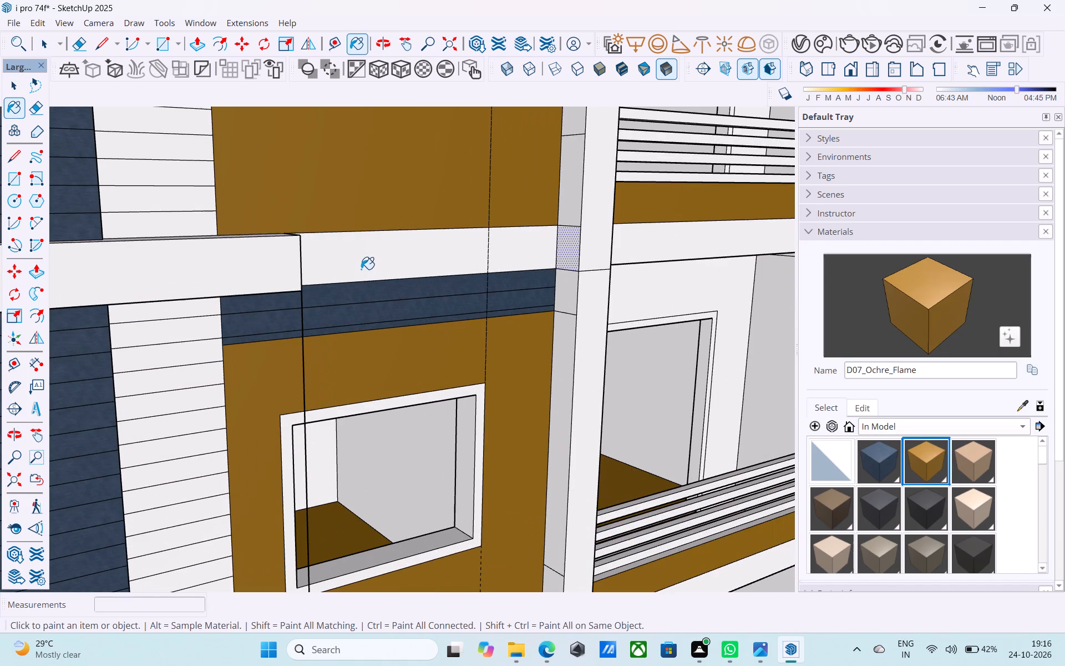
left_click(361, 269)
left_click(357, 285)
left_click(363, 312)
left_click(365, 324)
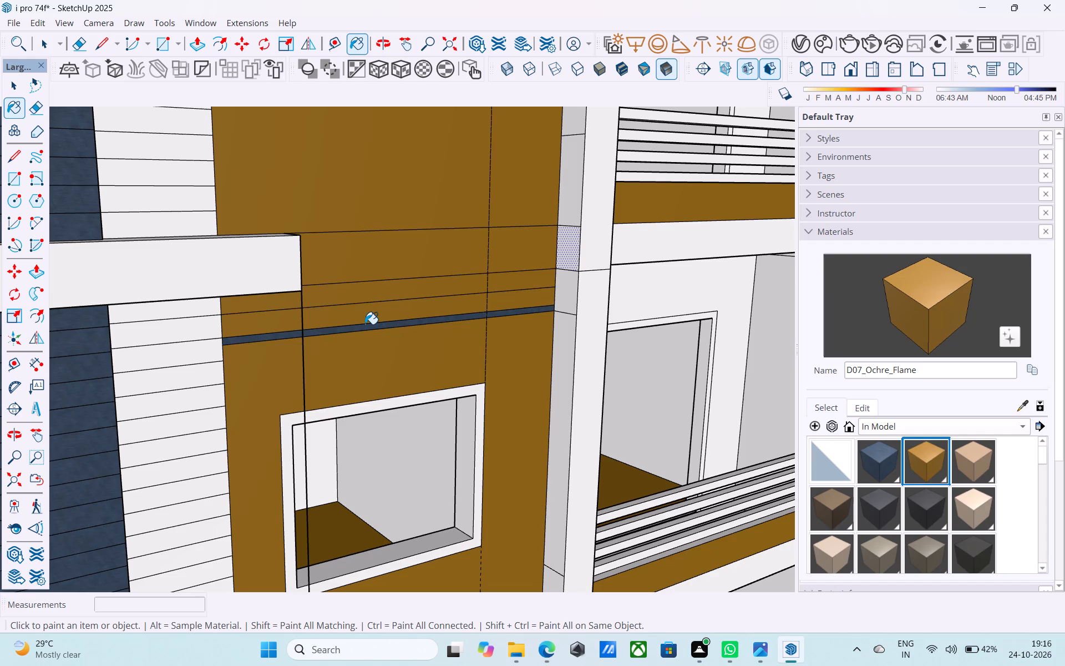
left_click(367, 326)
Erase the leftover dividing lines between the repainted strips and the vertical line joining the two short slabs.
key("e")
scroll(368, 329, "up", 4)
left_click_drag(368, 329, 370, 336)
left_click_drag(372, 320, 374, 331)
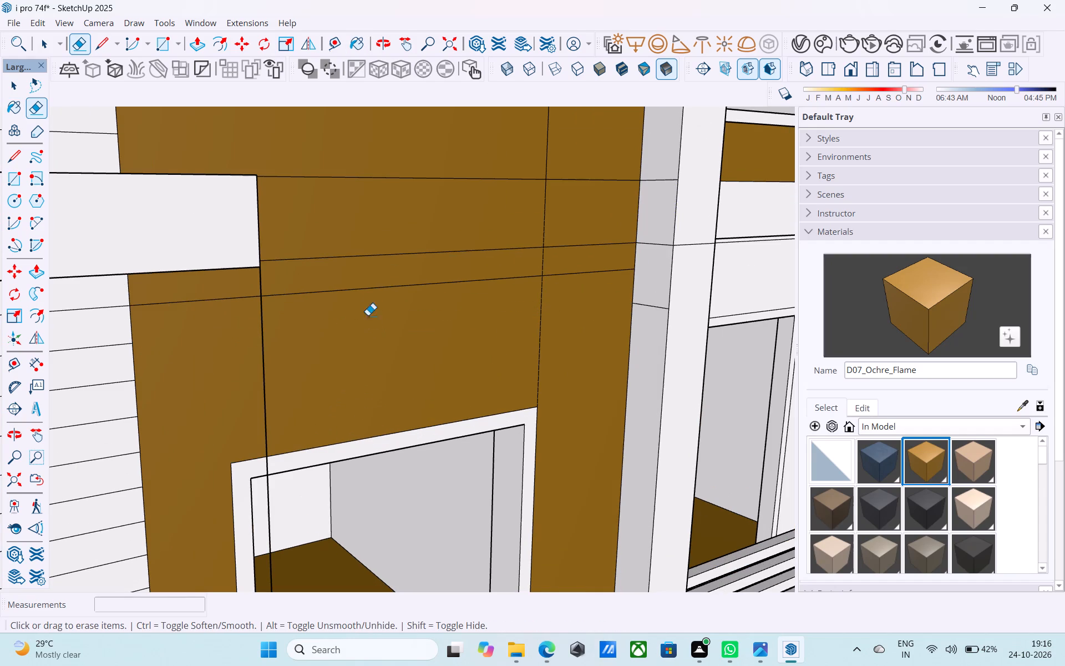
left_click_drag(359, 288, 361, 293)
scroll(361, 300, "down", 10)
middle_click_drag(360, 302, 266, 263)
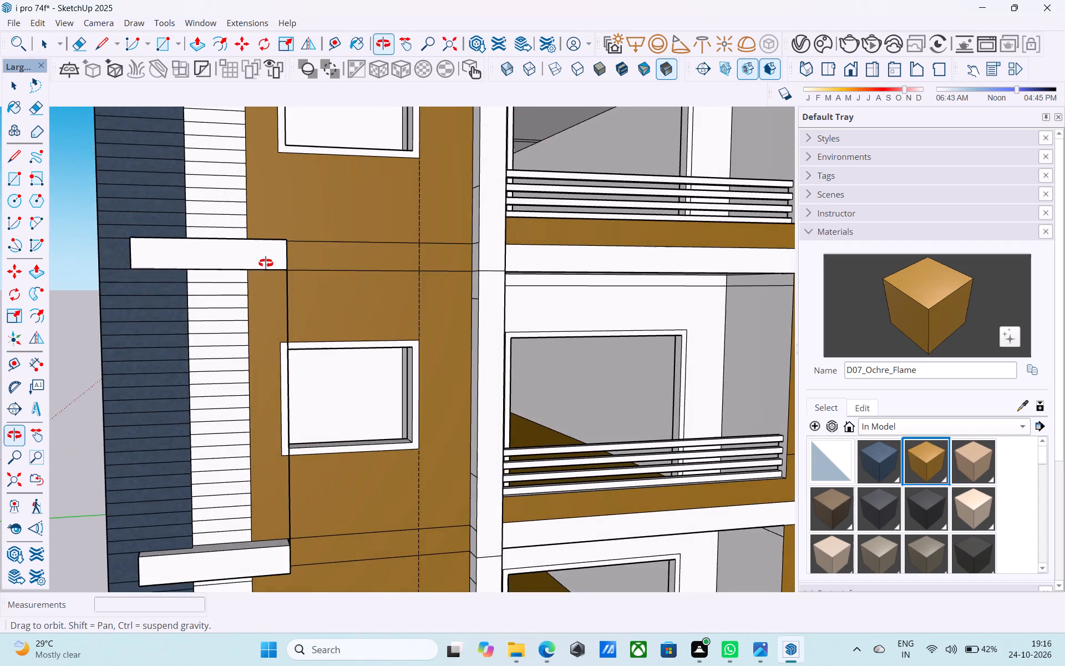
middle_click_drag(266, 263, 301, 279)
left_click_drag(302, 300, 295, 302)
scroll(297, 306, "down", 7)
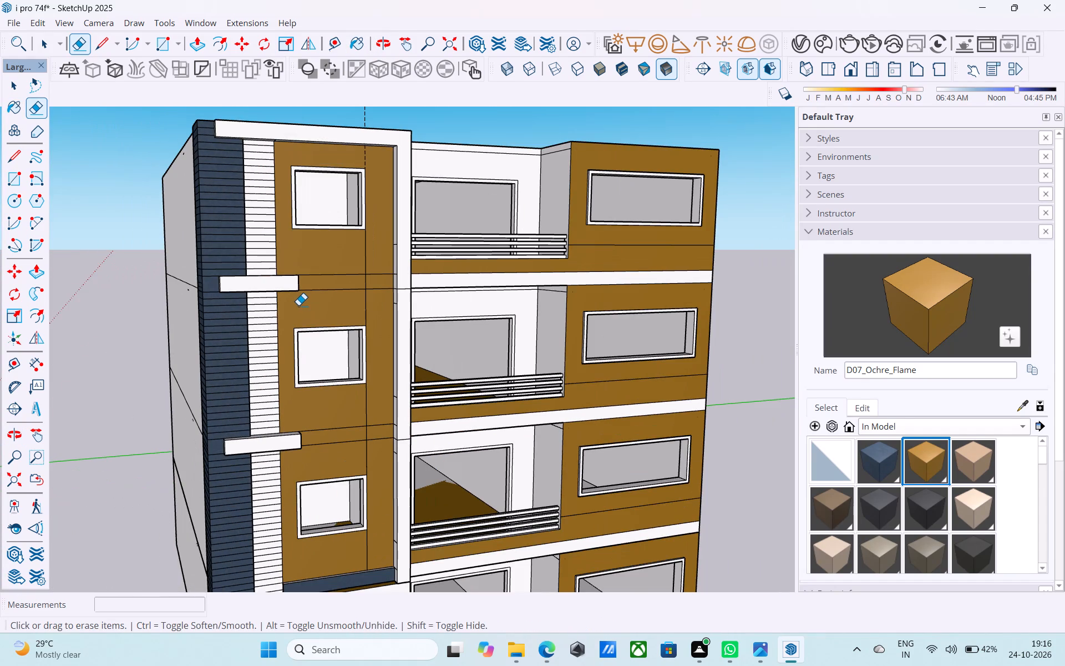
Save the model.
key("ctrl+s")
key("space")
Paint the blue strip above the lowest-storey long slab band with D07_Ochre_Flame.
scroll(296, 286, "down", 6)
middle_click_drag(294, 281, 246, 268)
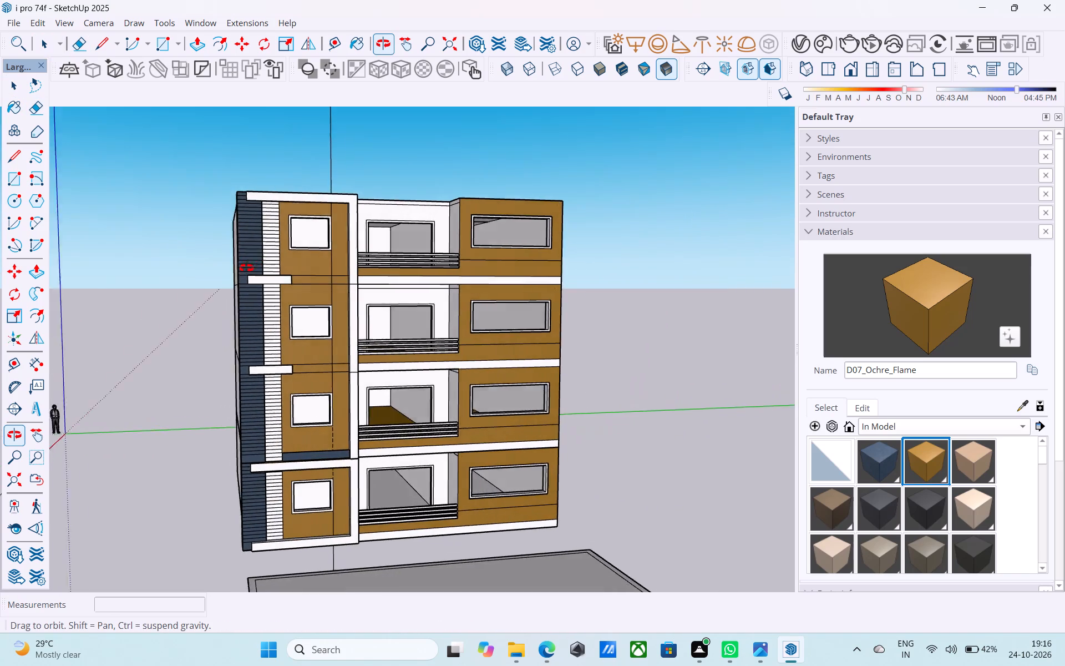
middle_click_drag(246, 268, 242, 270)
middle_click_drag(336, 294, 339, 255, "shift")
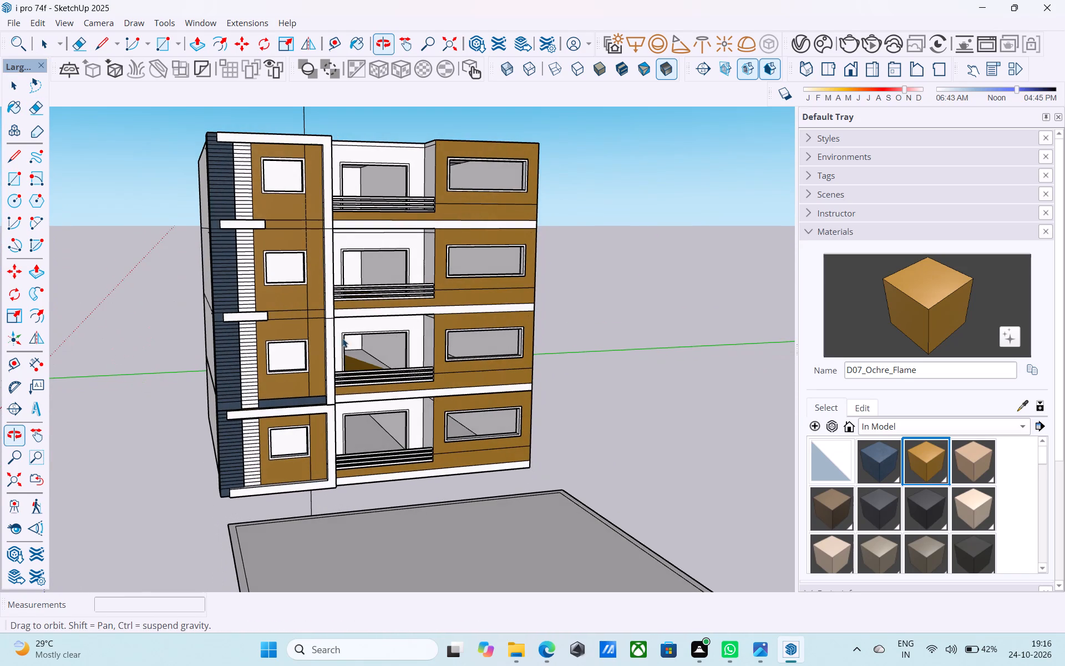
left_click(902, 300)
scroll(279, 410, "up", 8)
left_click(273, 400)
scroll(305, 399, "up", 4)
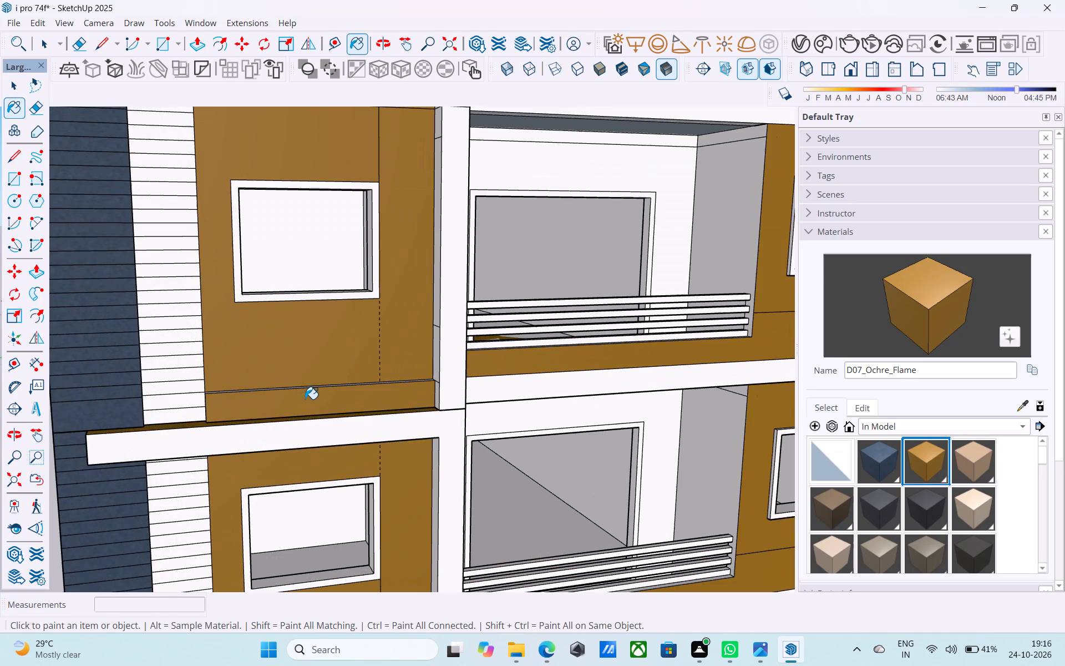
Push the repainted strip above the long slab band back 3", flush with the ochre wall.
key("space")
left_click(307, 400)
key("p")
left_click(307, 400)
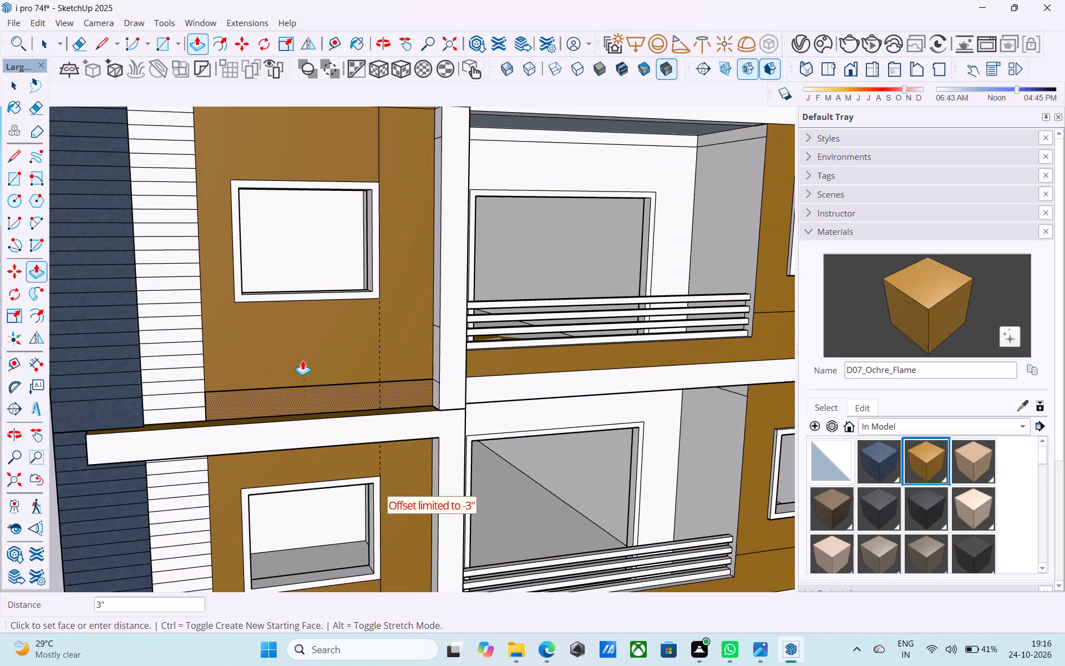
left_click(302, 360)
Erase the leftover line between the flattened strip and the ochre wall above it.
key("space")
type("E")
left_click_drag(302, 360, 312, 389)
key("space")
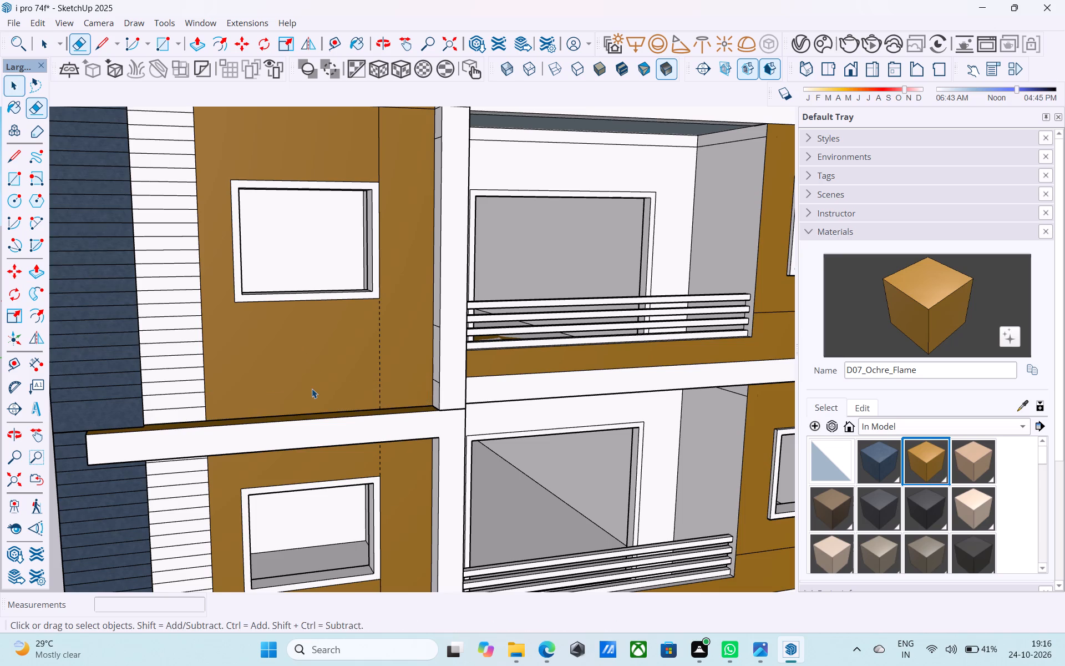
Save the model.
scroll(312, 389, "down", 6)
key("ctrl+s")
scroll(310, 385, "down", 7)
key("space")
Push the end face of the roof-level slab band back to the white column, removing the projecting band.
middle_click_drag(302, 378, 291, 372)
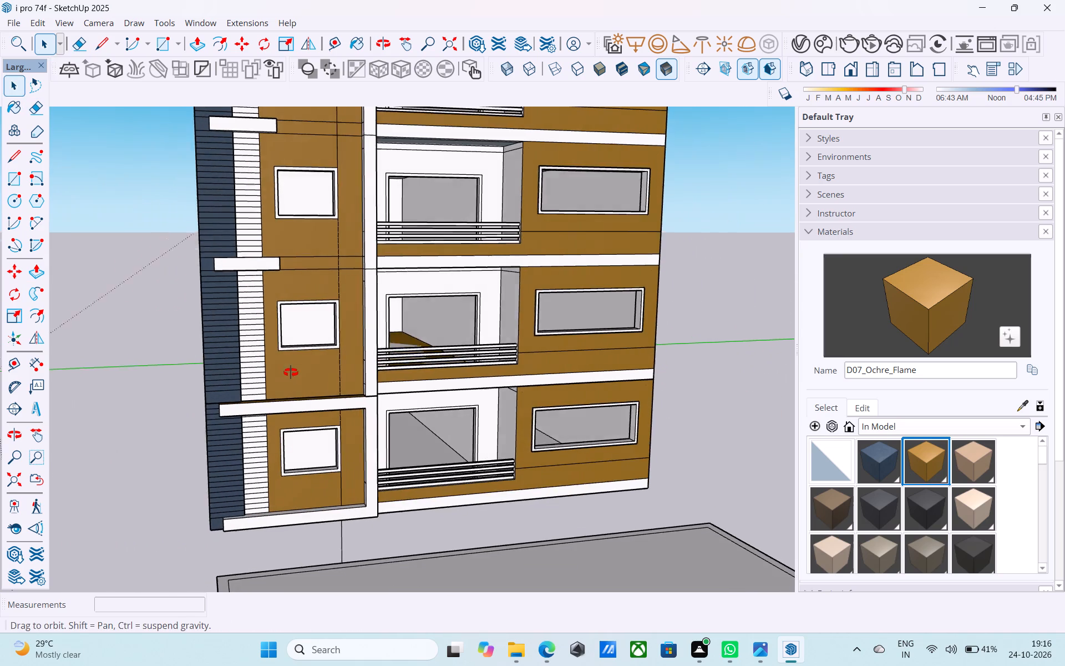
middle_click_drag(291, 372, 288, 372)
scroll(295, 392, "down", 5)
middle_click_drag(274, 405, 311, 416)
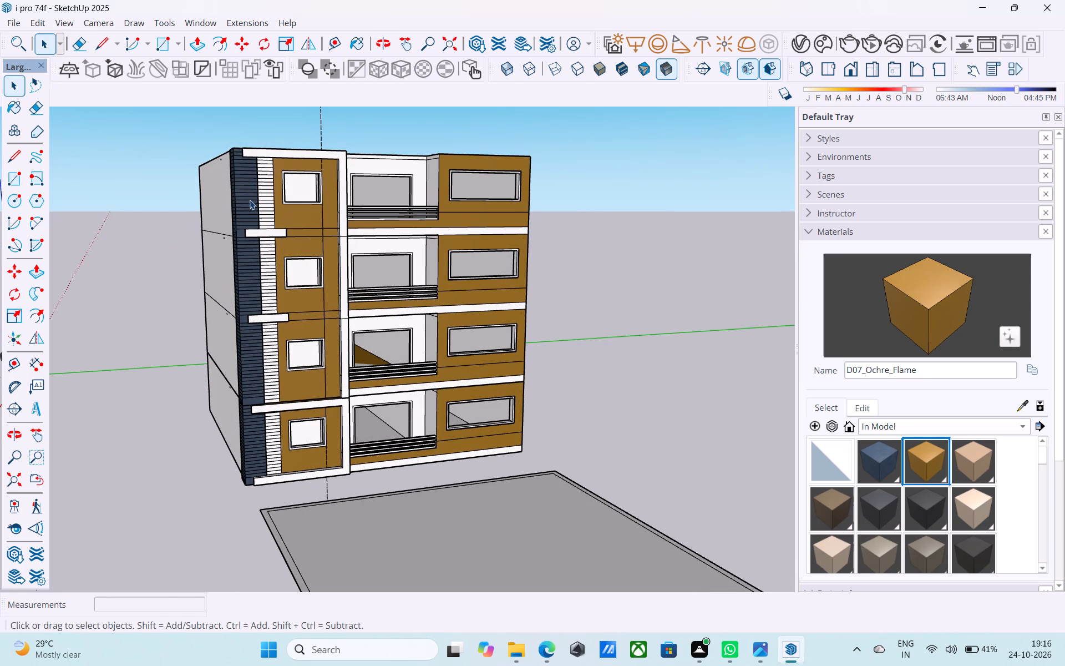
scroll(250, 200, "down", 3)
middle_click_drag(250, 200, 256, 215)
middle_click_drag(267, 210, 252, 347, "shift")
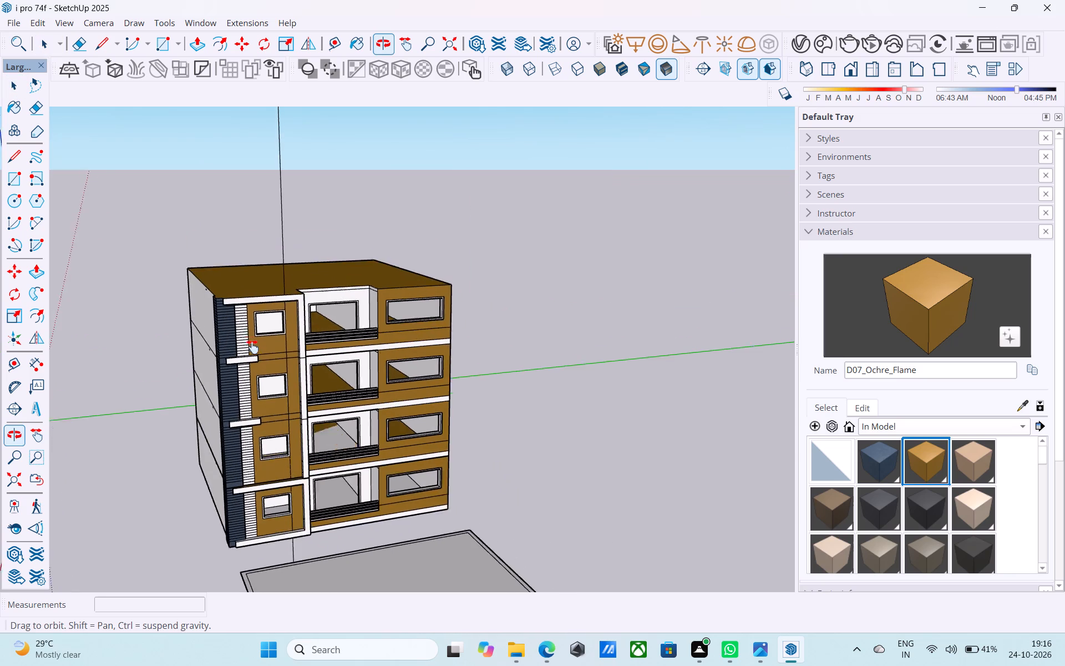
middle_click_drag(252, 347, 403, 321, "shift")
scroll(324, 309, "up", 12)
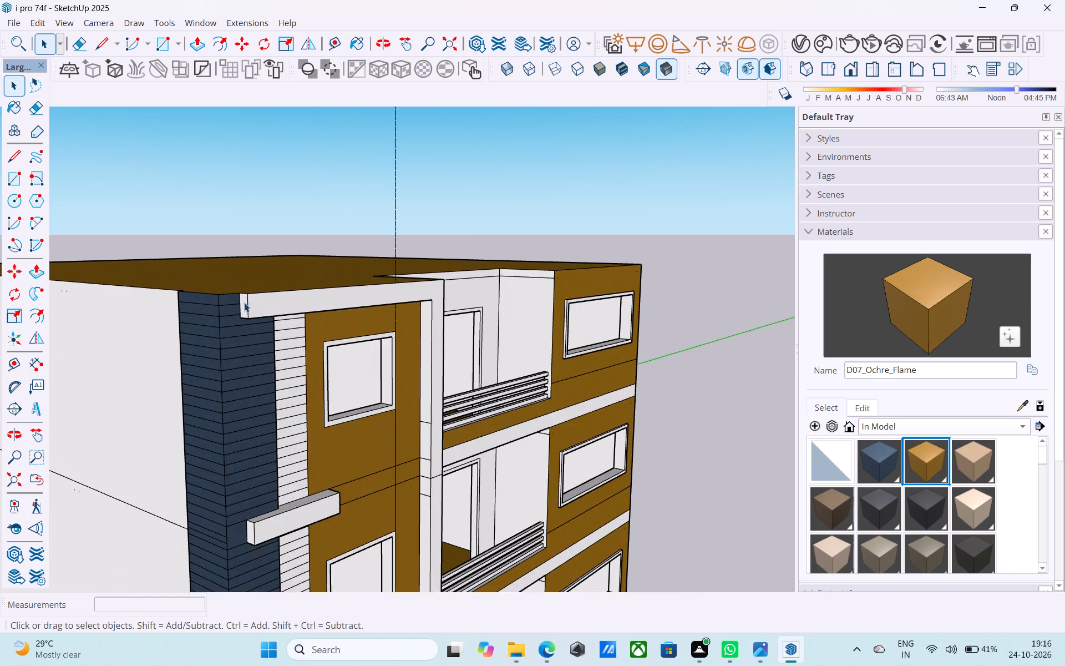
scroll(242, 301, "up", 3)
left_click(241, 301)
key("p")
left_click(245, 303)
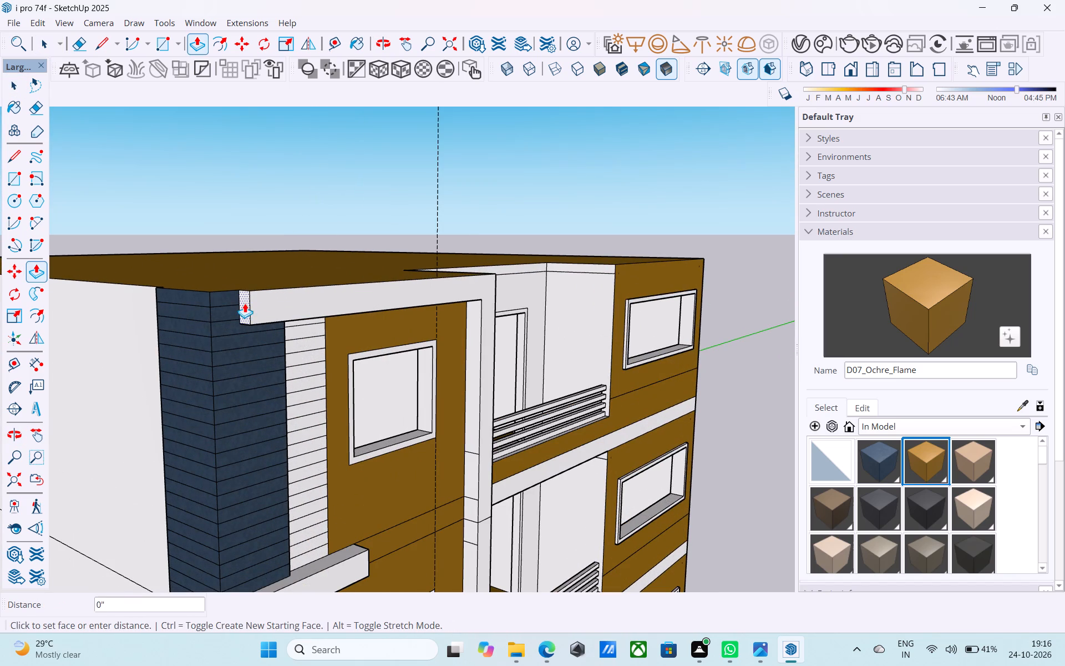
left_click(503, 302)
left_click(342, 292)
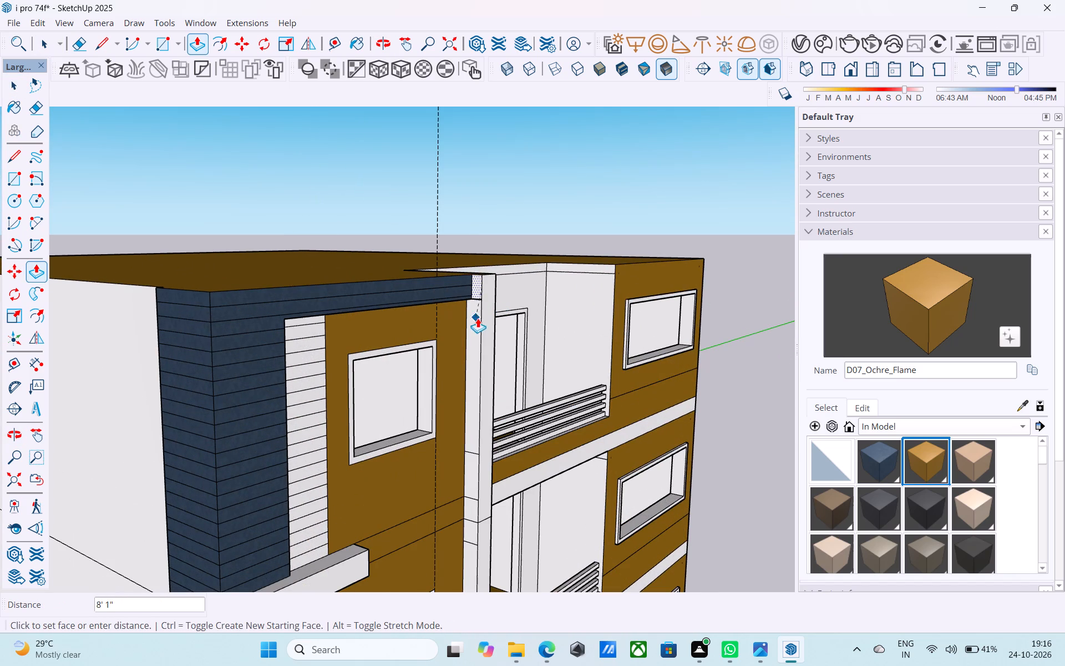
left_click(481, 321)
Examine the blue plank band along the roofline and the short projecting slab below it.
middle_click_drag(458, 317, 251, 273)
key("space")
middle_click_drag(215, 281, 333, 282, "shift")
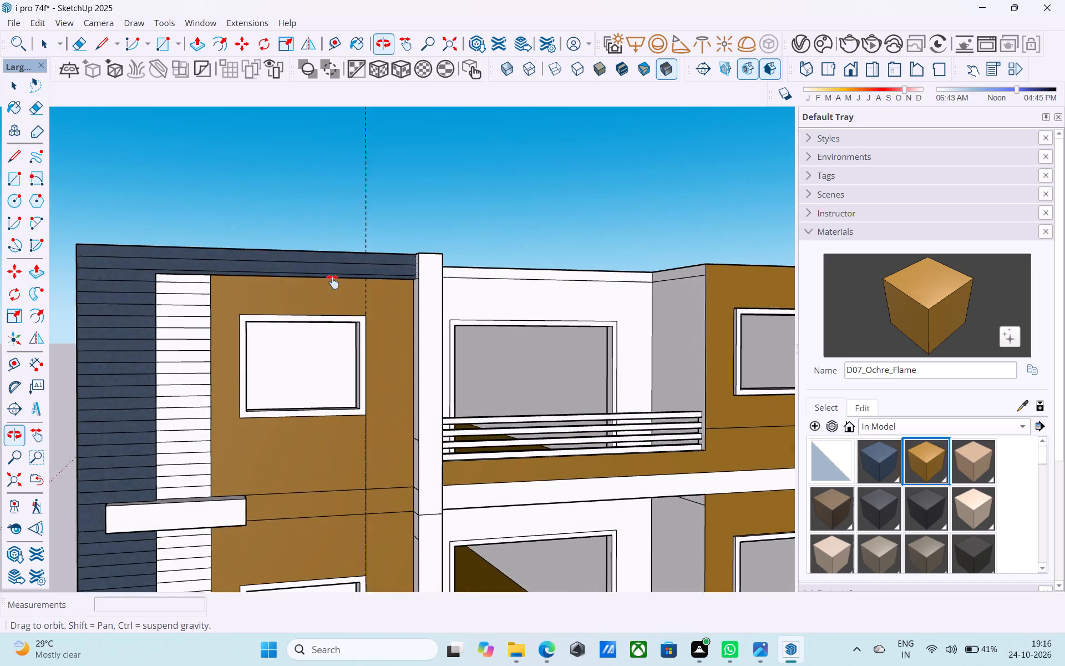
middle_click_drag(333, 282, 342, 282, "shift")
middle_click_drag(303, 282, 306, 241)
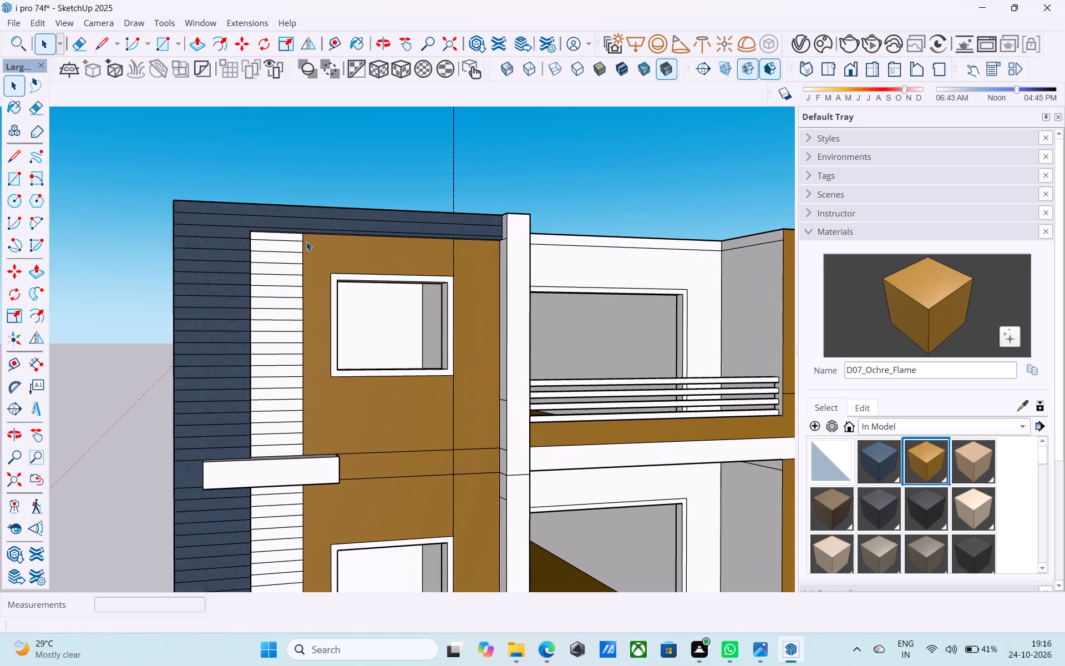
scroll(306, 241, "down", 5)
middle_click_drag(306, 241, 323, 269, "shift")
middle_click_drag(312, 417, 445, 416)
Copy the uppermost short slab's faces up to the roofline, aligning its underside with the white plank strip's top corner.
scroll(402, 429, "up", 6)
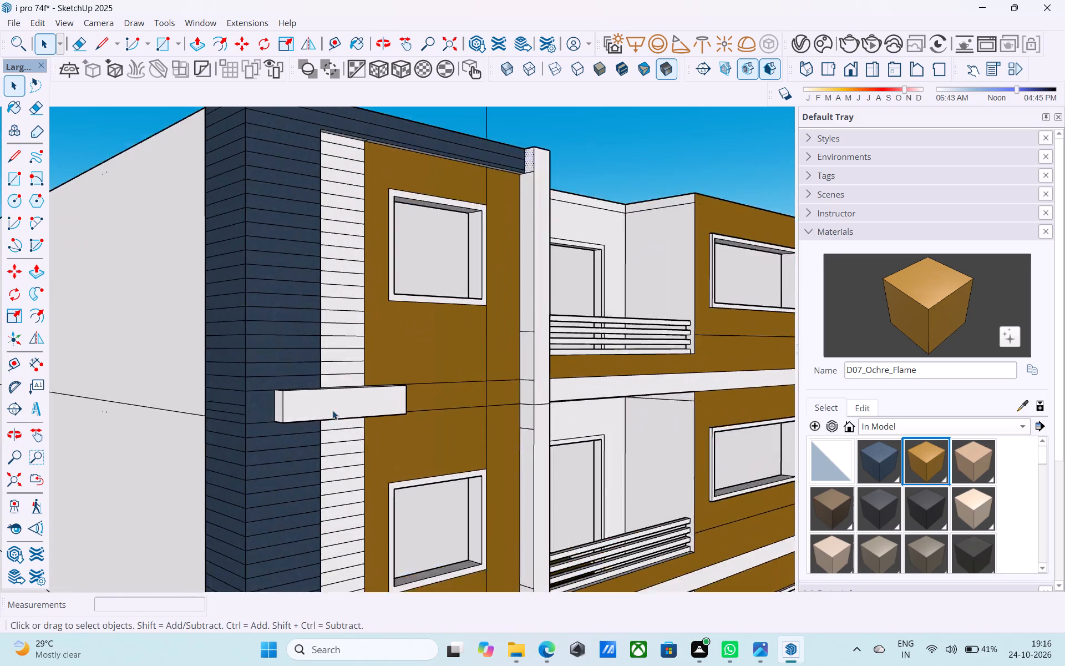
scroll(332, 410, "up", 4)
left_click(315, 403)
middle_click_drag(273, 411, 392, 459)
left_click(334, 443, "shift")
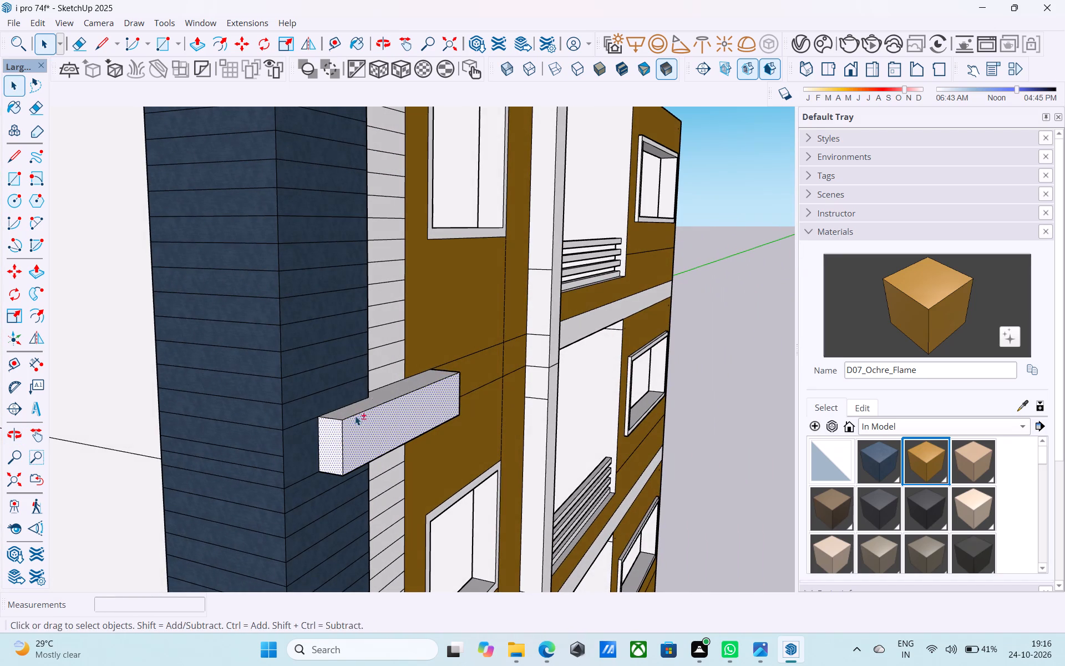
left_click(373, 398, "shift")
middle_click_drag(389, 421, 324, 199, "shift")
scroll(329, 219, "up", 1)
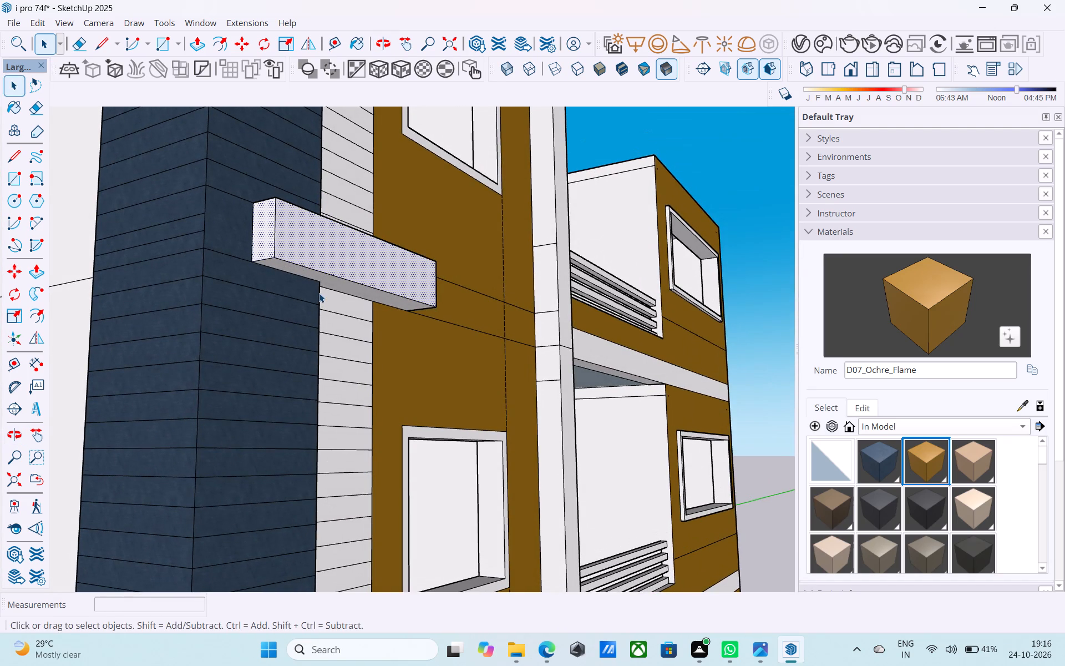
left_click(324, 282, "shift")
scroll(326, 277, "down", 5, "shift")
middle_click_drag(326, 282, 250, 495, "shift")
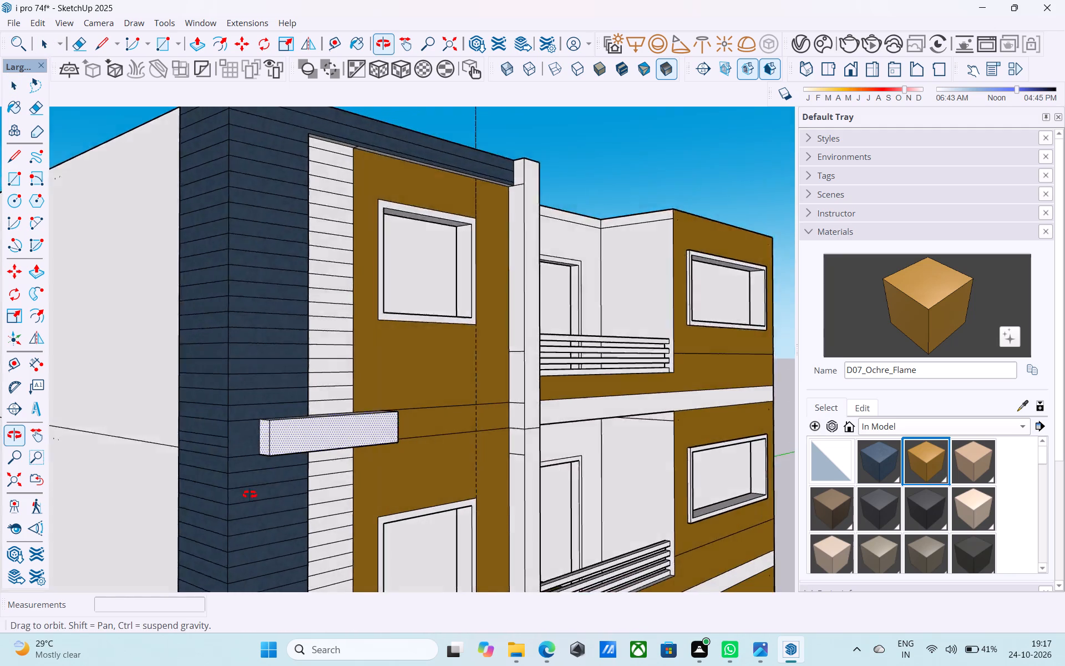
middle_click_drag(250, 495, 219, 526, "shift")
middle_click_drag(283, 480, 51, 446)
scroll(333, 422, "up", 8)
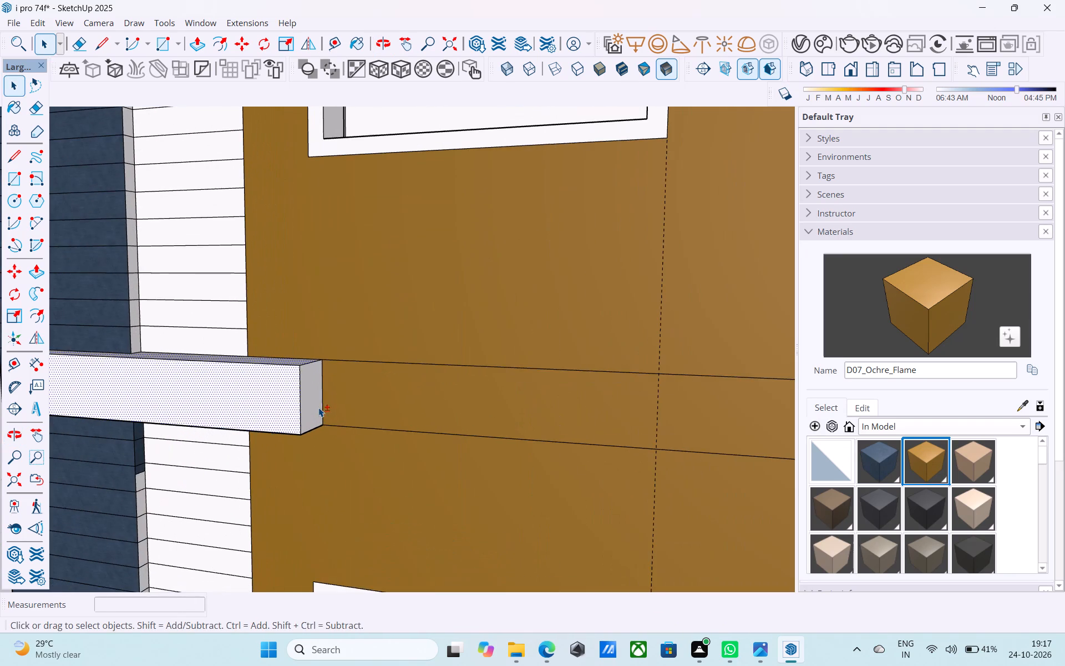
left_click(317, 406, "shift")
scroll(316, 405, "down", 6, "shift")
middle_click_drag(319, 405, 414, 382, "shift")
scroll(415, 381, "down", 10)
middle_click_drag(415, 381, 477, 389)
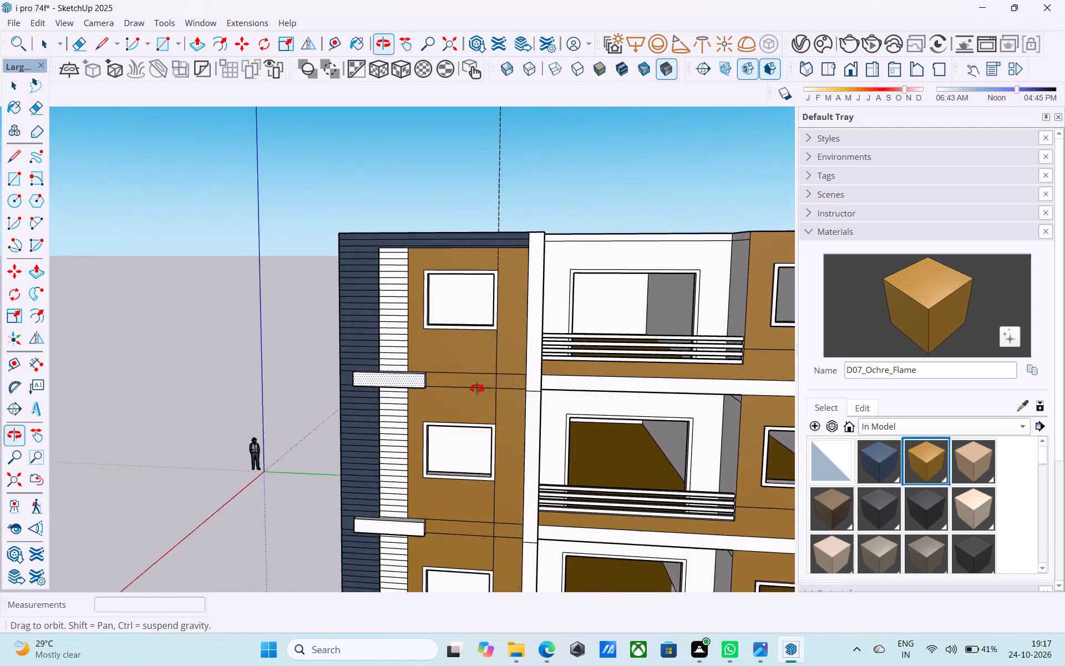
middle_click_drag(477, 389, 553, 400)
middle_click_drag(463, 393, 471, 411)
middle_click_drag(473, 423, 459, 411)
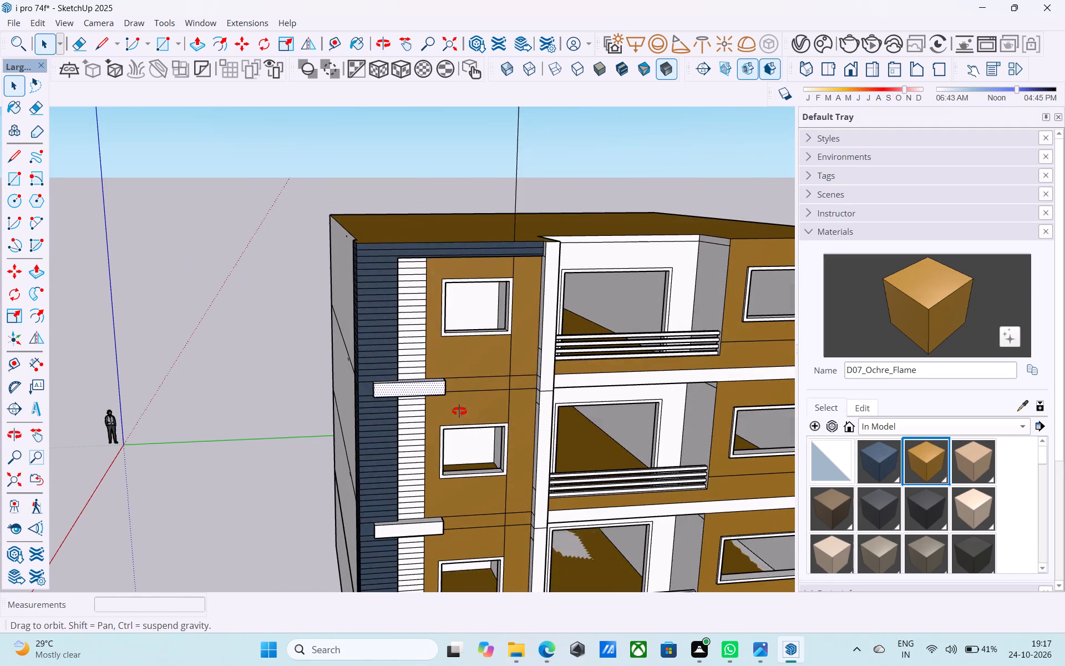
middle_click_drag(459, 411, 428, 266)
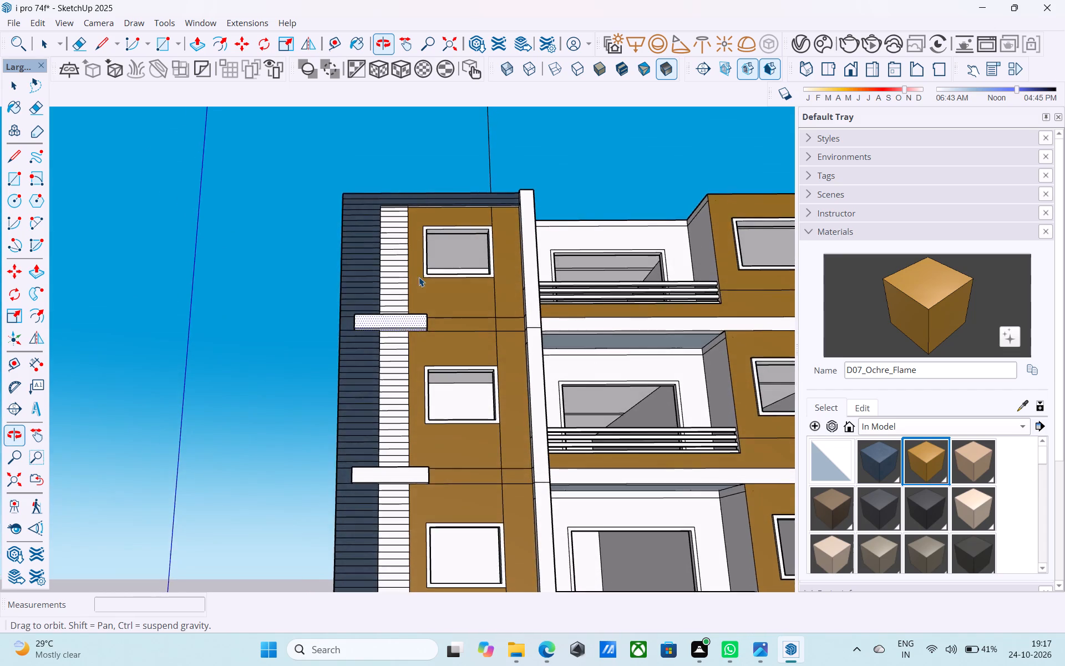
scroll(387, 312, "up", 5)
key("m")
scroll(371, 371, "up", 3)
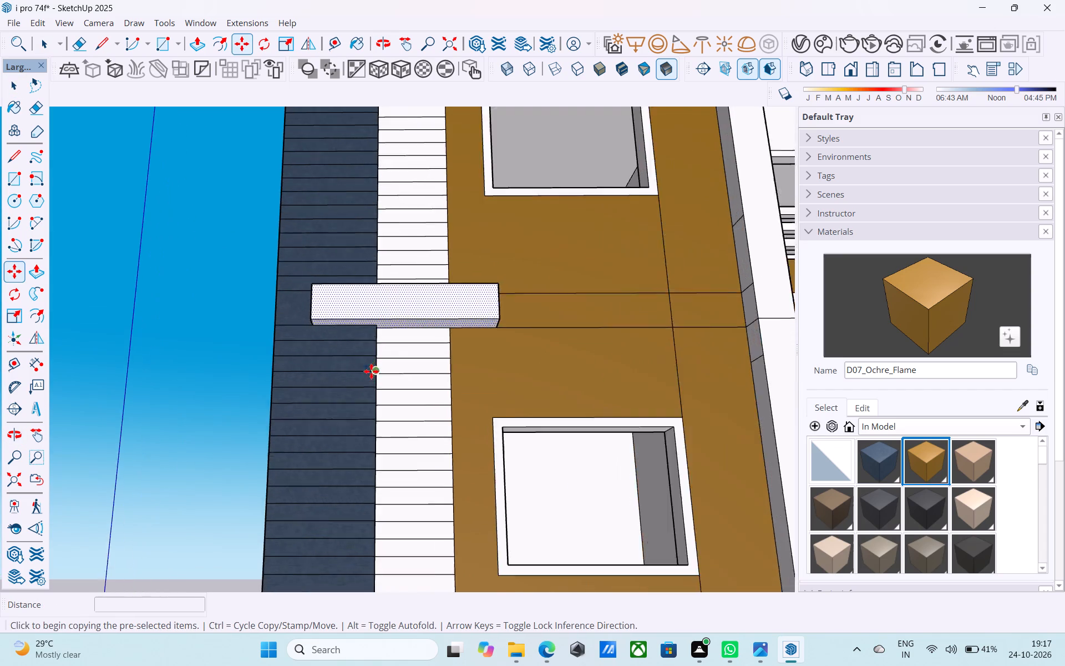
scroll(371, 371, "up", 6)
left_click(381, 299)
scroll(398, 215, "down", 10)
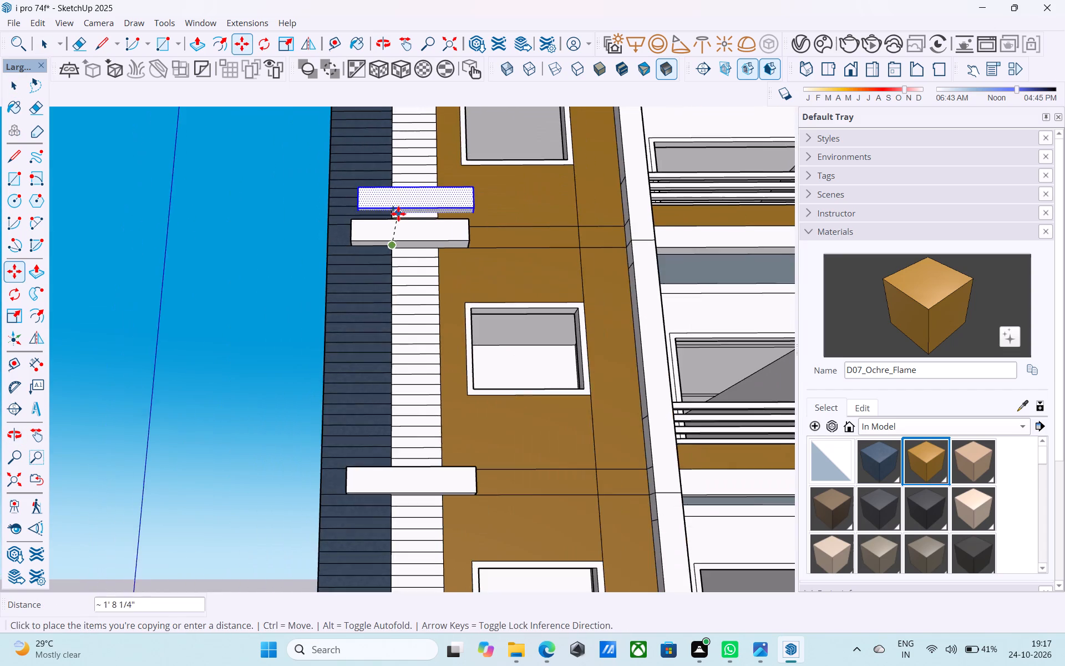
middle_click_drag(398, 214, 417, 517, "shift")
scroll(415, 365, "up", 17)
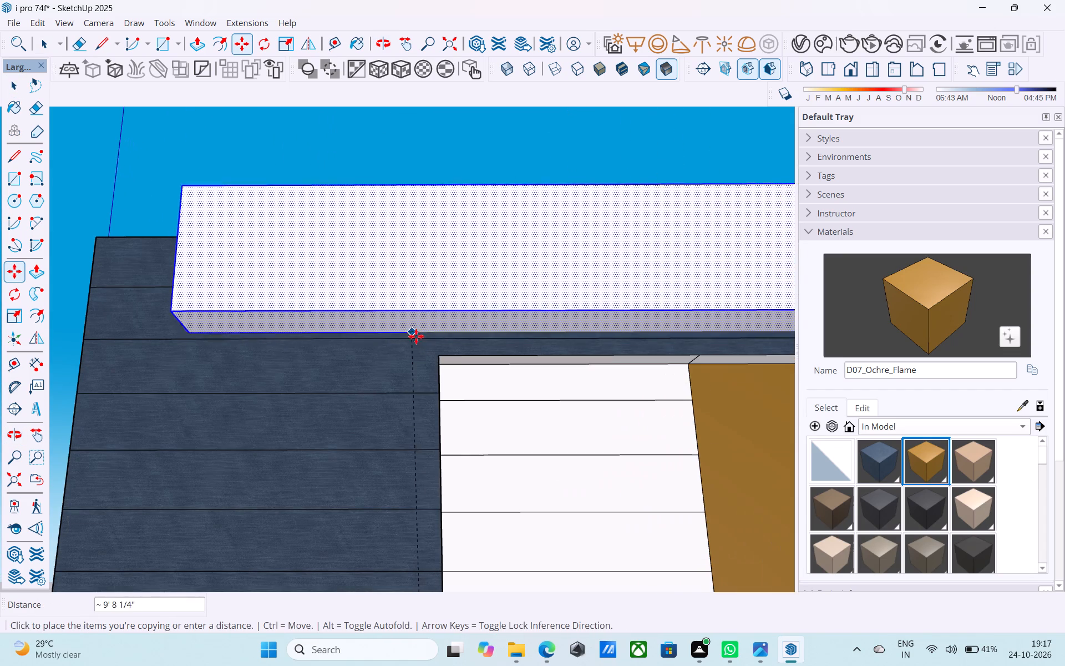
left_click(444, 356)
scroll(416, 281, "down", 15)
middle_click_drag(415, 265, 413, 275)
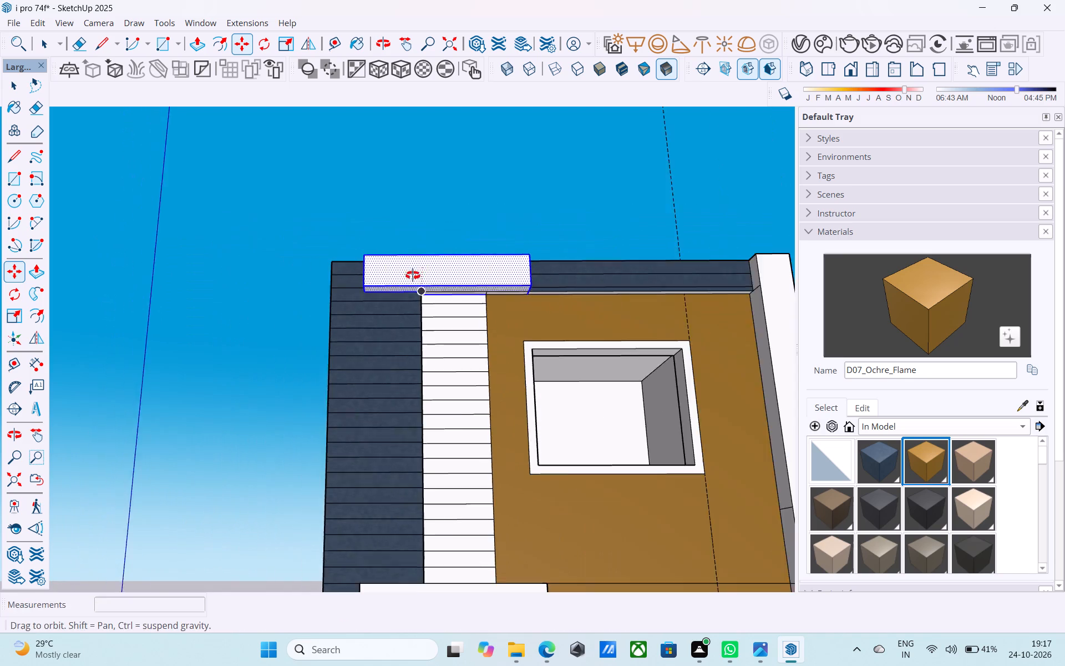
Save the model.
middle_click_drag(413, 275, 404, 330)
scroll(387, 293, "down", 13)
middle_click_drag(397, 307, 433, 353)
key("space")
scroll(432, 354, "up", 5)
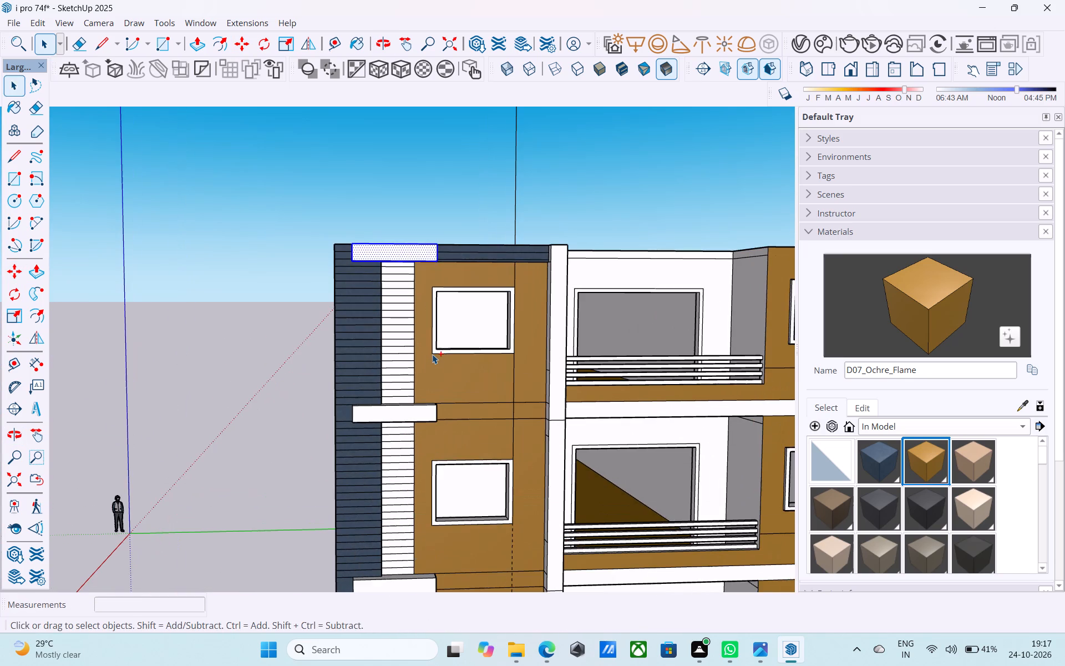
key("ctrl+s")
Push the blue roofline planks above the top-floor window back 3", level with the ochre wall.
scroll(398, 296, "down", 7)
middle_click_drag(383, 282, 419, 350)
scroll(434, 302, "up", 3)
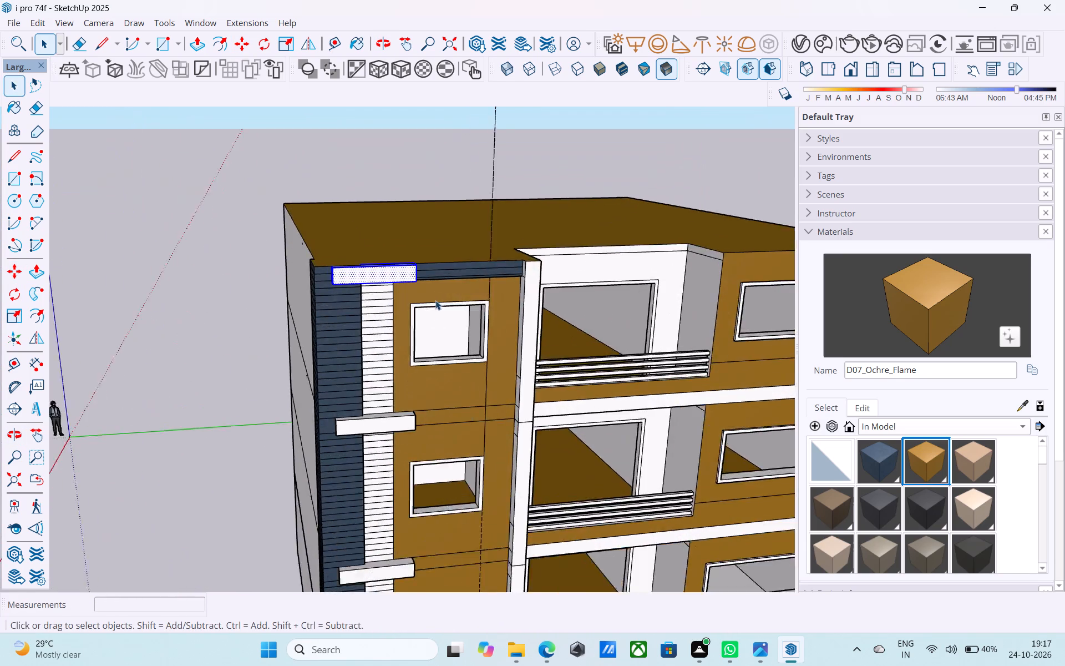
scroll(435, 300, "up", 11)
middle_click_drag(425, 263, 407, 202)
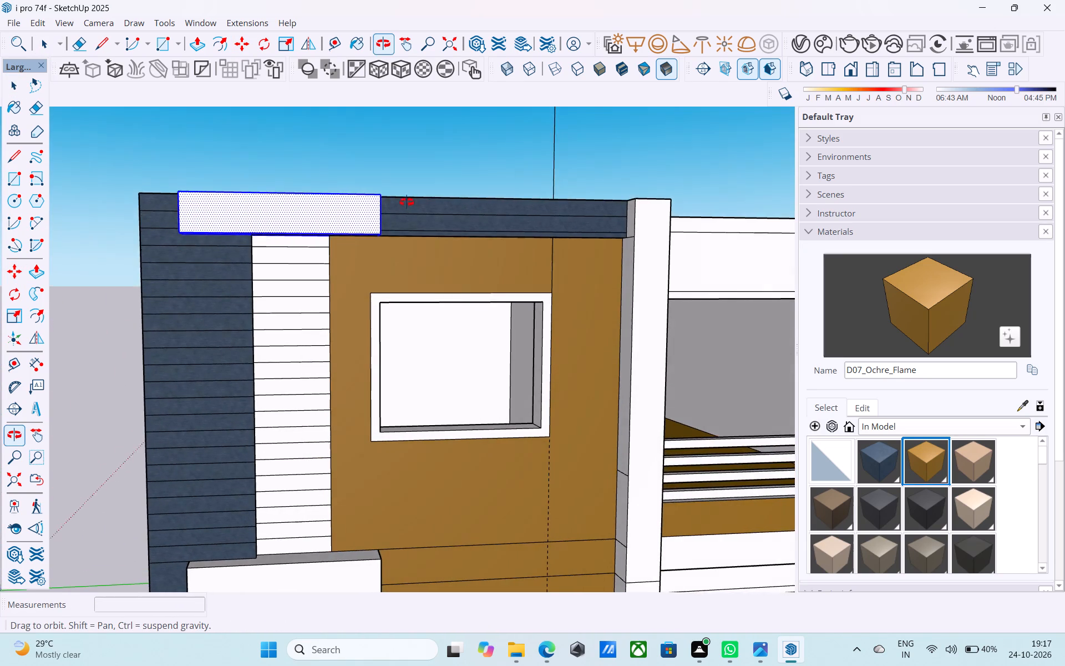
middle_click_drag(407, 202, 419, 218)
scroll(442, 234, "up", 5)
middle_click_drag(438, 234, 413, 228)
middle_click_drag(430, 238, 281, 195)
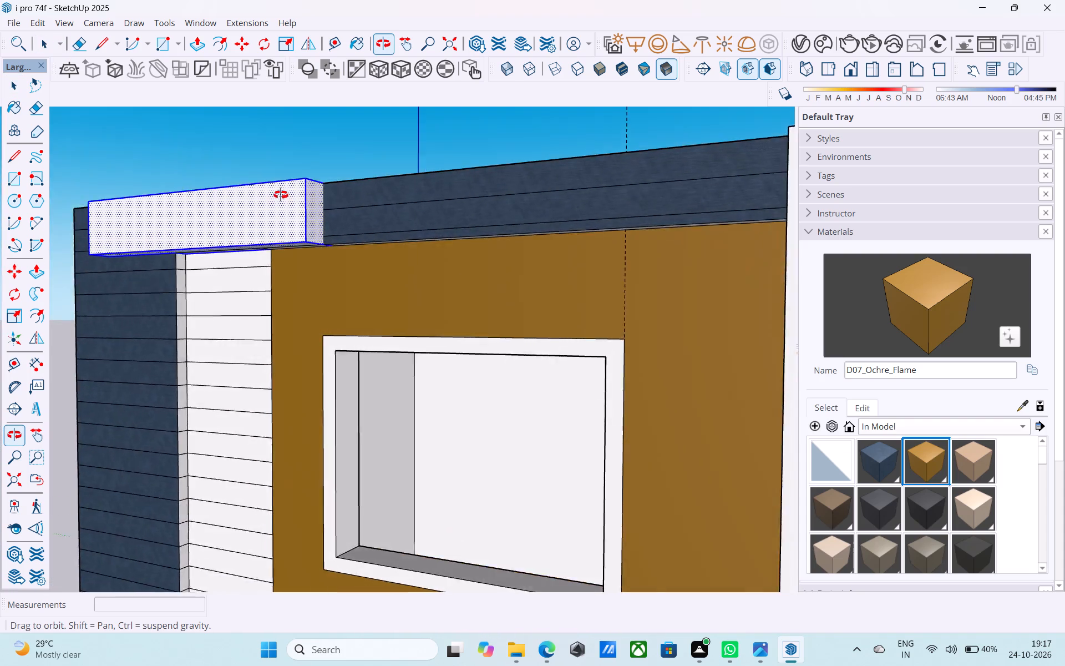
middle_click_drag(281, 195, 300, 193)
left_click(420, 216)
key("p")
left_click(420, 216)
left_click(430, 251)
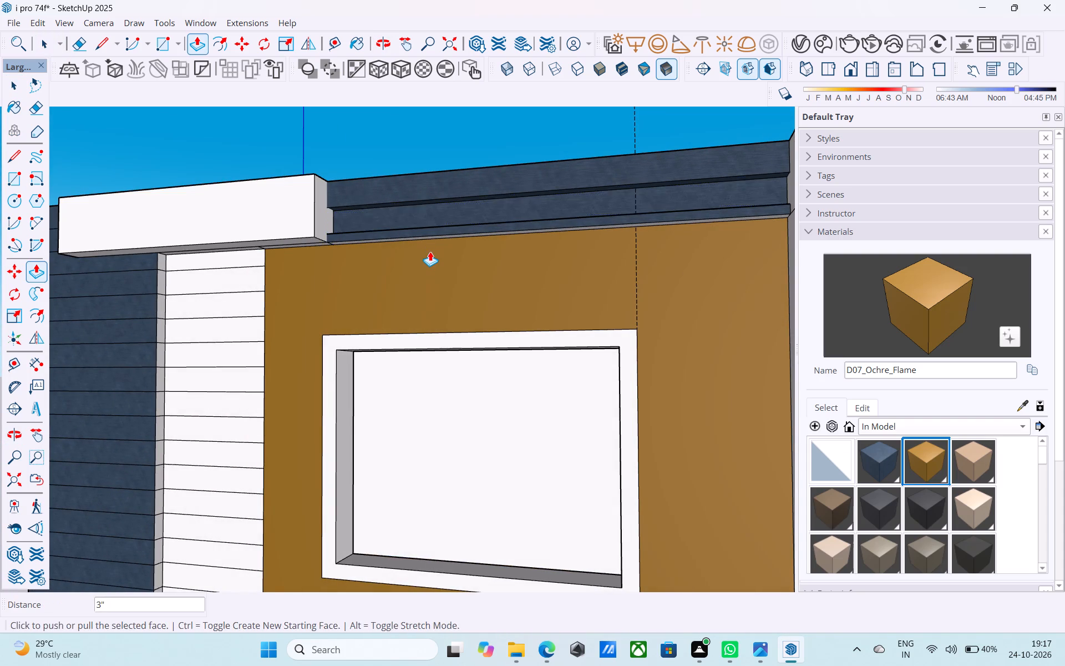
scroll(430, 251, "up", 5)
key("space")
left_click(436, 218)
key("p")
double_click(436, 218)
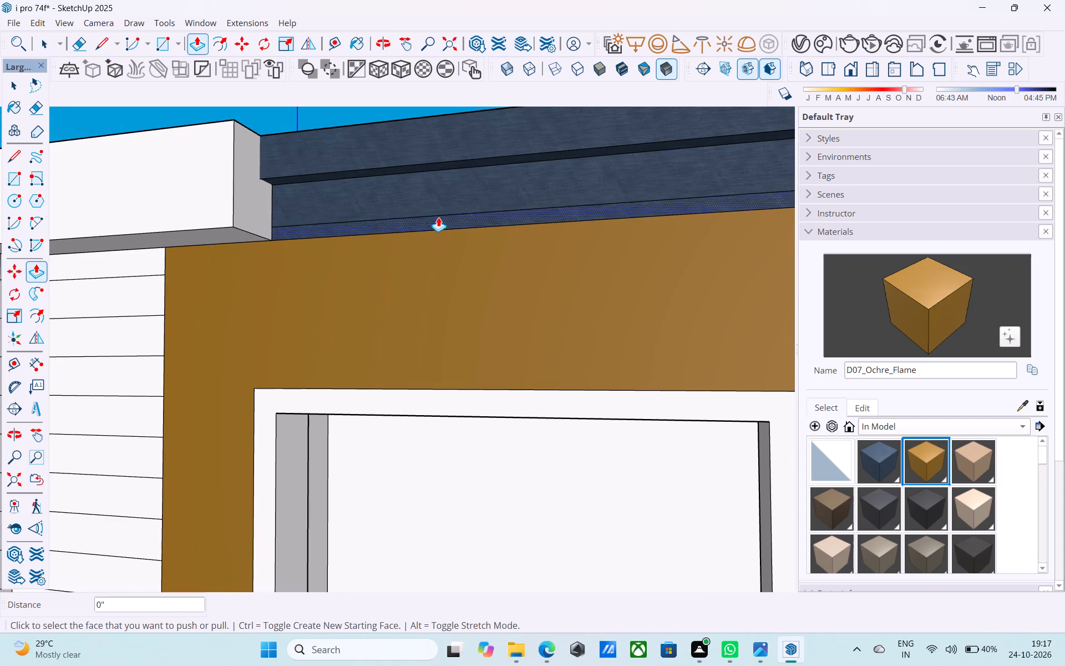
double_click(414, 133)
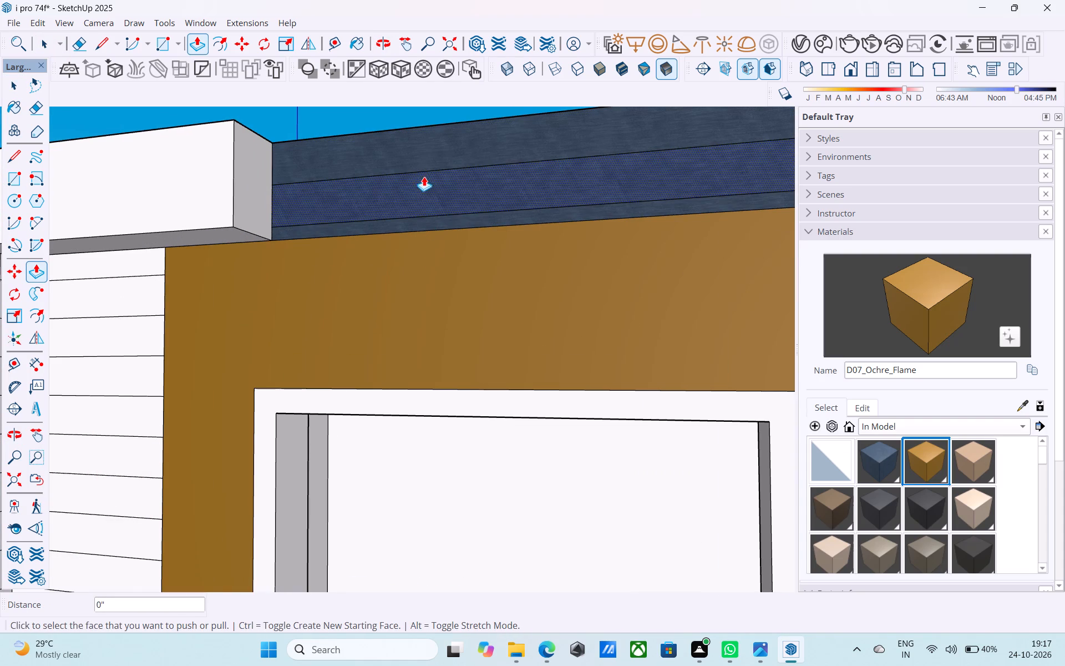
Erase the plank lines and the edge below the blue roofline band, merging it into the ochre wall.
key("e")
left_click_drag(426, 190, 433, 224)
left_click_drag(408, 157, 417, 179)
left_click_drag(428, 243, 429, 263)
left_click_drag(449, 238, 459, 245)
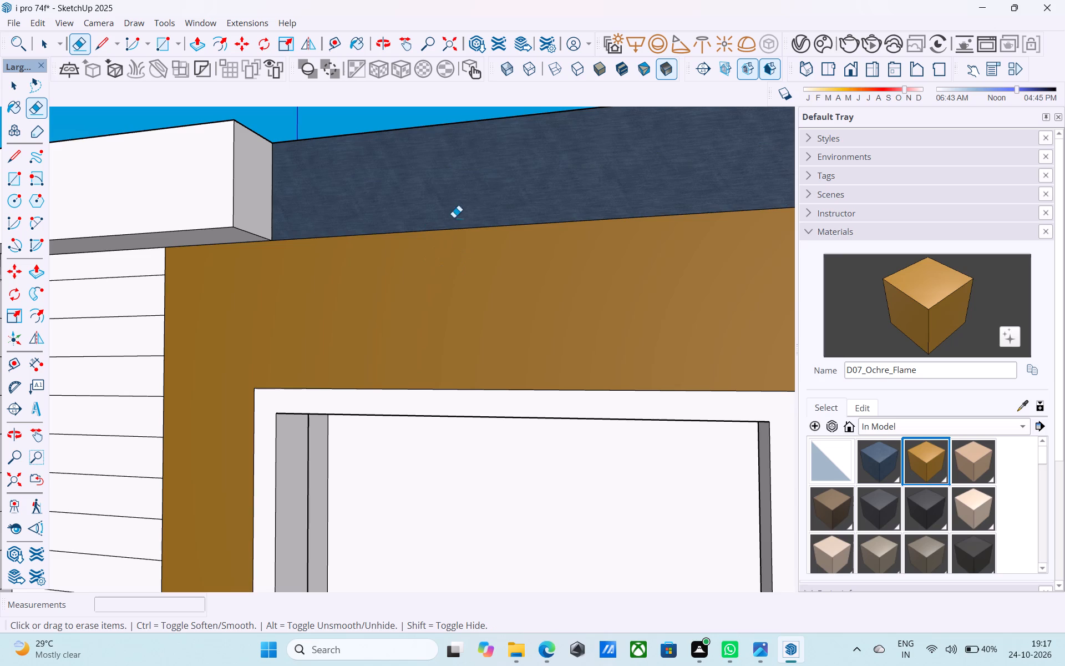
left_click_drag(453, 211, 475, 240)
Save the model.
scroll(477, 255, "down", 6)
middle_click_drag(464, 265, 531, 252)
scroll(377, 219, "down", 12)
middle_click_drag(353, 258, 488, 331)
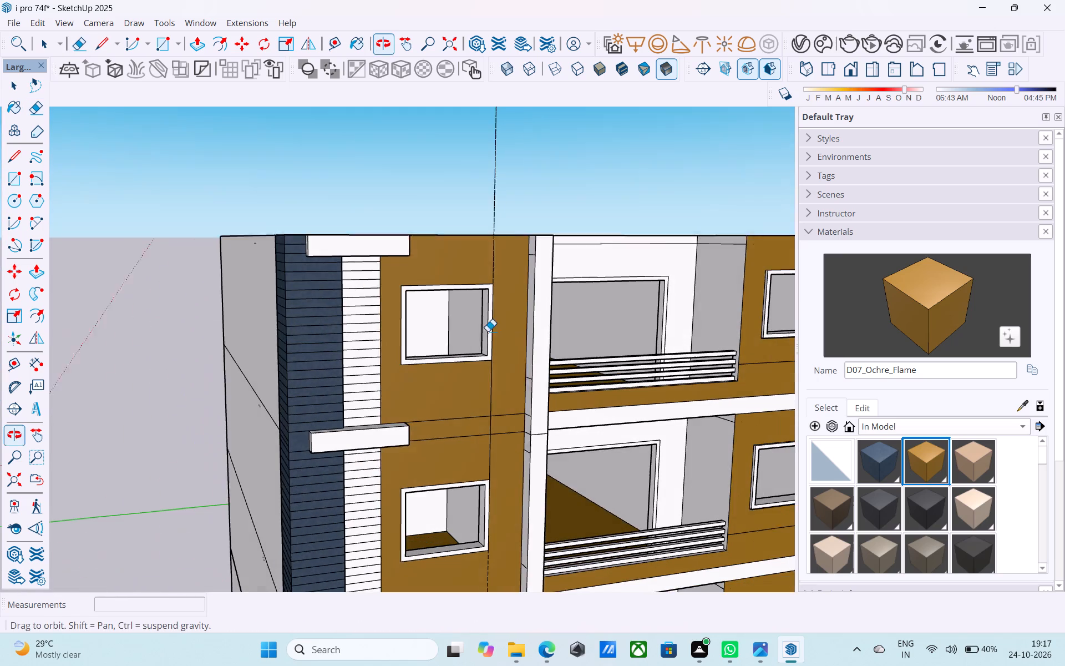
middle_click_drag(488, 331, 487, 331)
key("ctrl+s")
key("space")
scroll(436, 272, "down", 6)
middle_click_drag(324, 215, 415, 230)
scroll(390, 209, "down", 2)
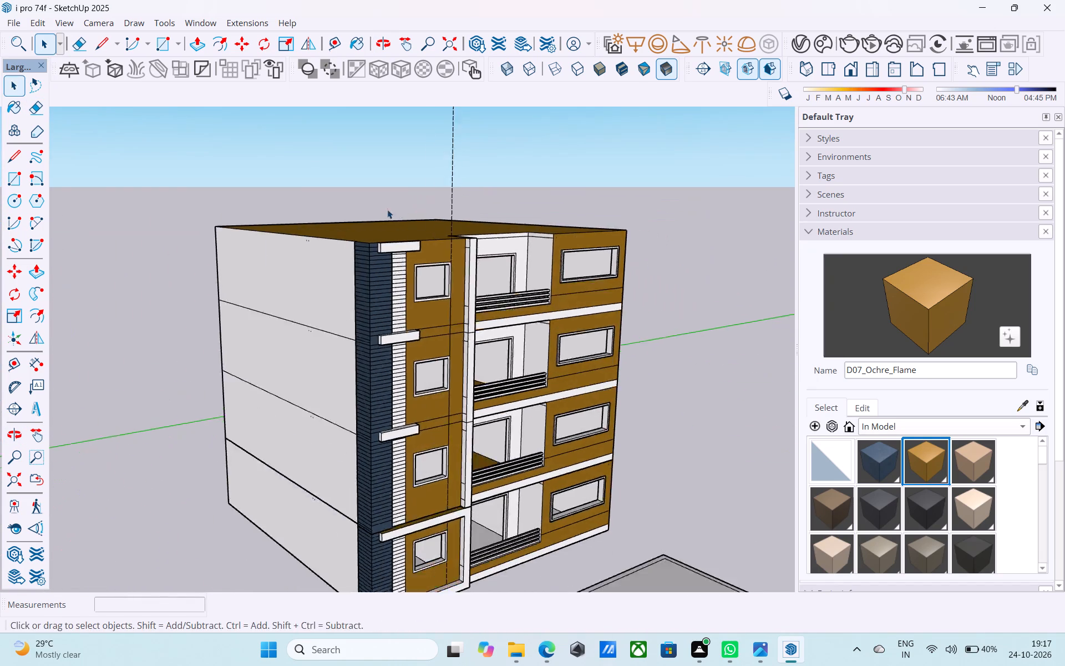
scroll(387, 209, "down", 3)
middle_click_drag(388, 225, 342, 221)
scroll(342, 221, "up", 1)
key("ctrl+s")
Paint the building's roof face with the Default material.
middle_click_drag(374, 274, 345, 395)
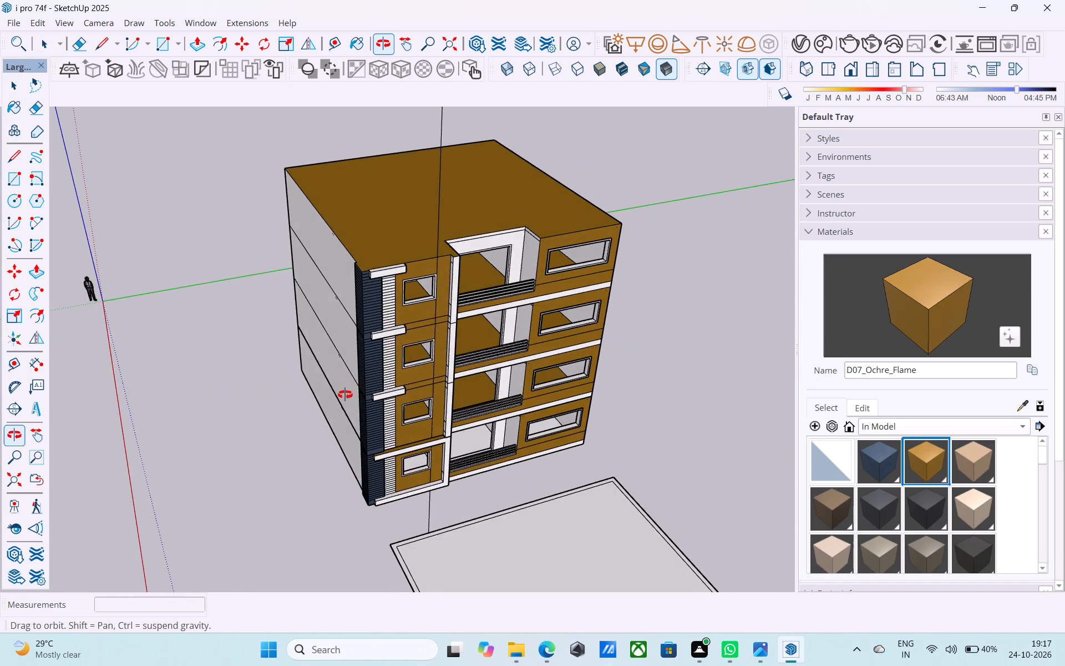
middle_click_drag(345, 395, 406, 278)
scroll(379, 205, "up", 11)
scroll(413, 244, "down", 5)
middle_click_drag(405, 249, 418, 214, "shift")
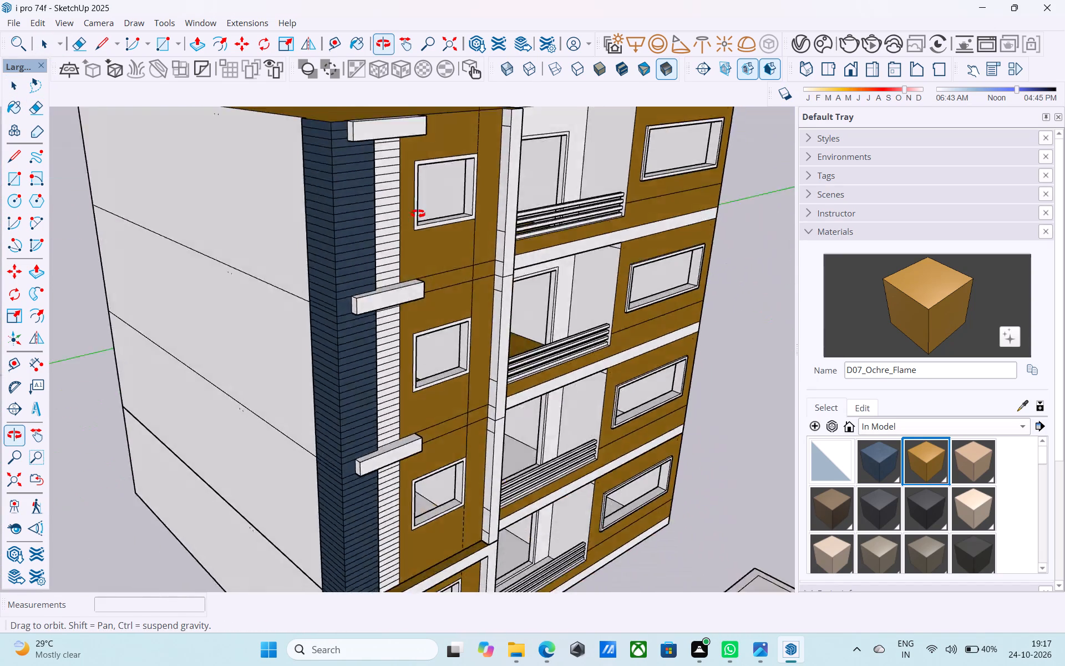
middle_click_drag(418, 214, 437, 426, "shift")
scroll(443, 413, "down", 6)
middle_click_drag(438, 413, 327, 186, "shift")
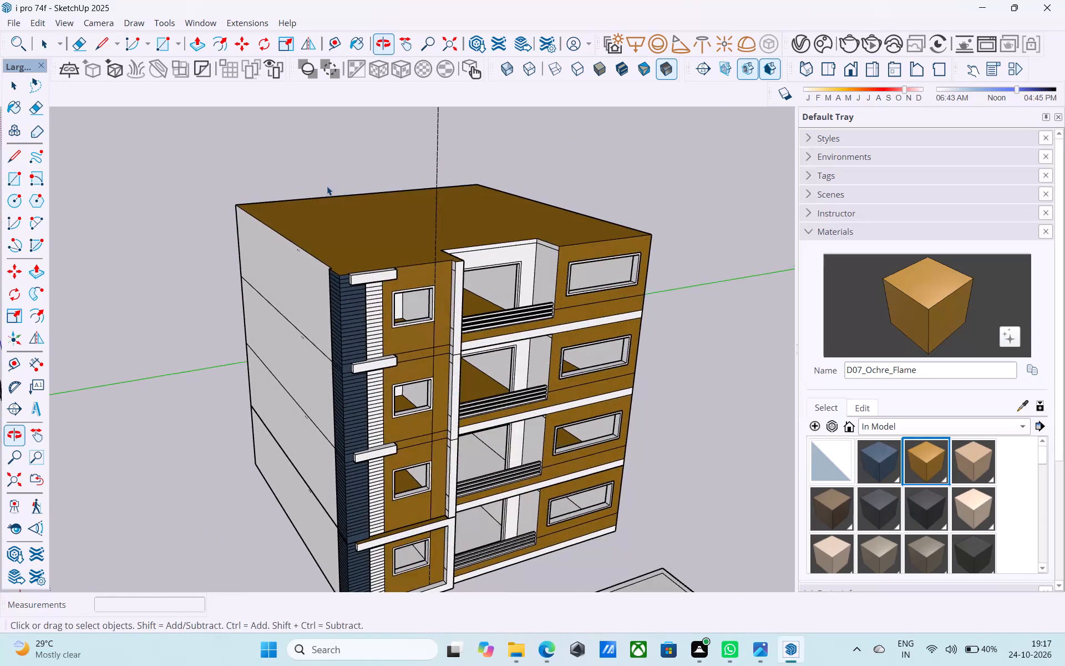
scroll(335, 194, "down", 1)
middle_click_drag(336, 188, 341, 180)
left_click(369, 229)
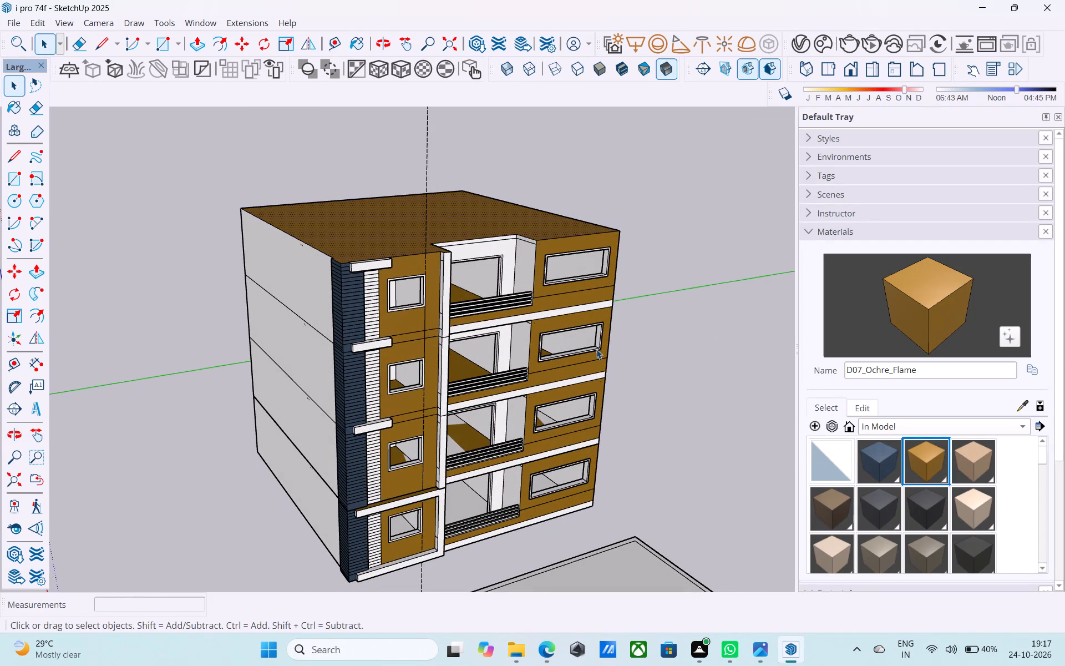
left_click(827, 451)
left_click(370, 248)
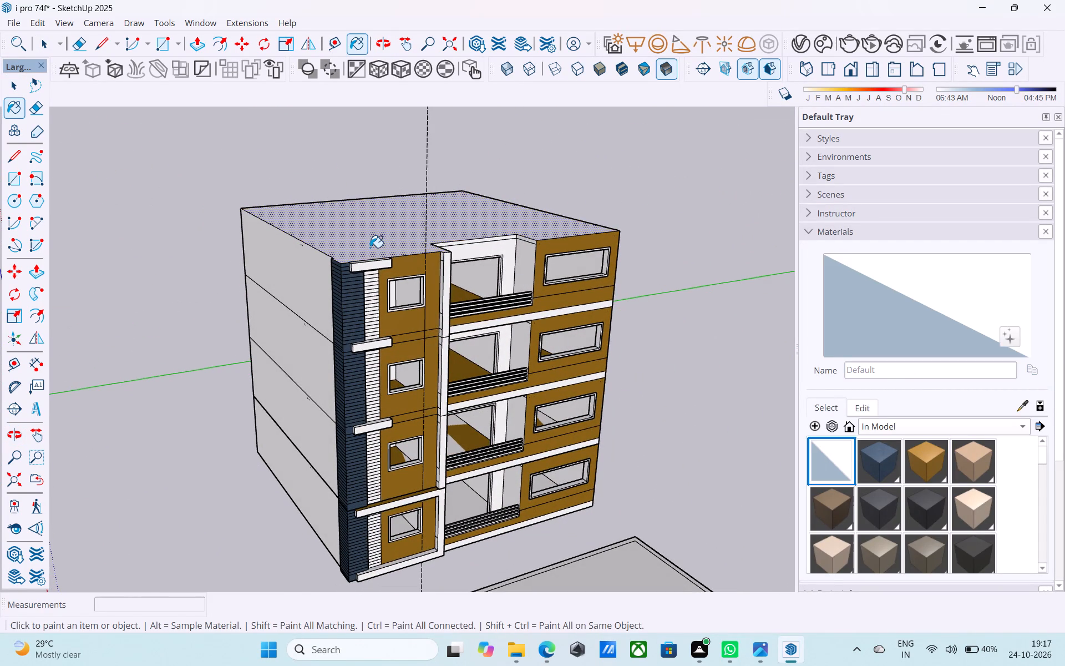
key("space")
Save the model.
middle_click_drag(369, 259, 240, 181)
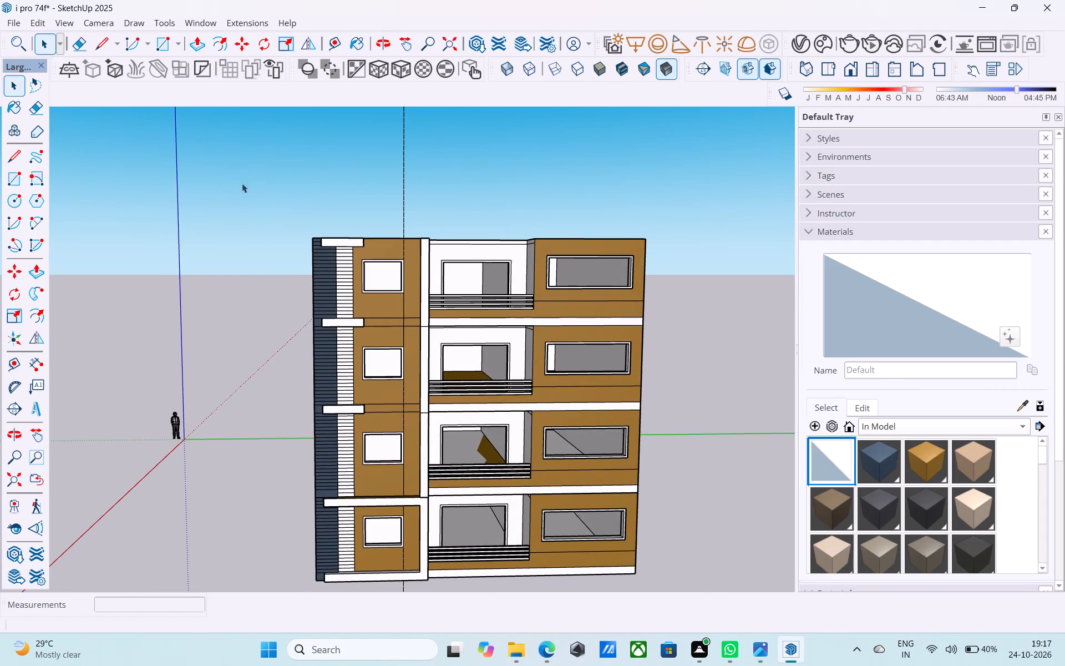
middle_click_drag(252, 182, 418, 294)
middle_click_drag(363, 263, 371, 348)
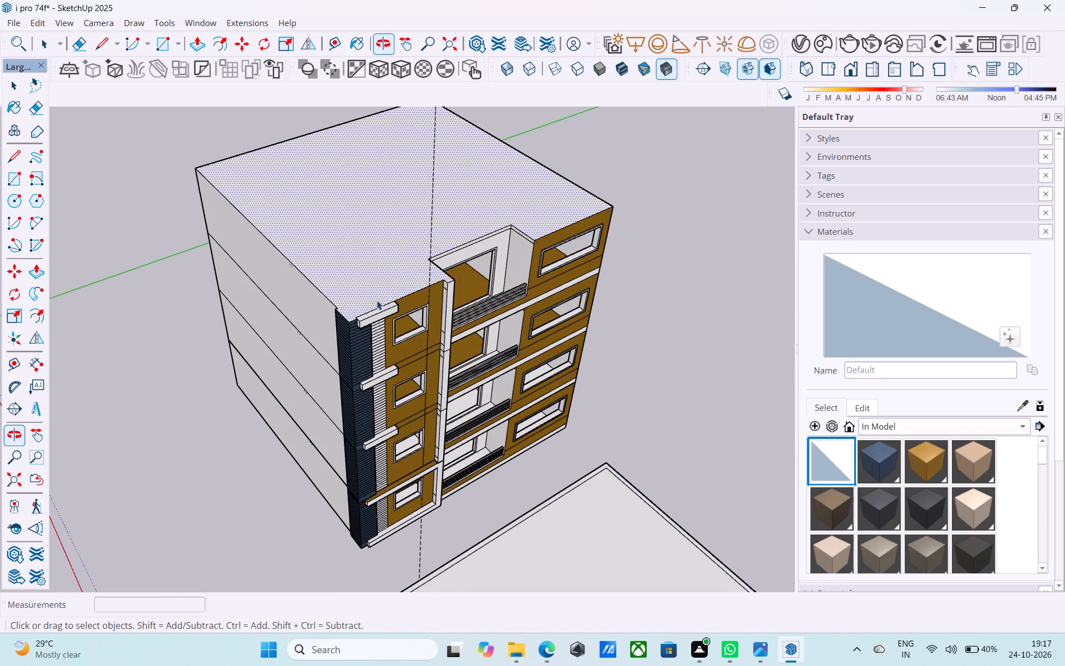
left_click(374, 270)
scroll(366, 266, "up", 3)
left_click(366, 266)
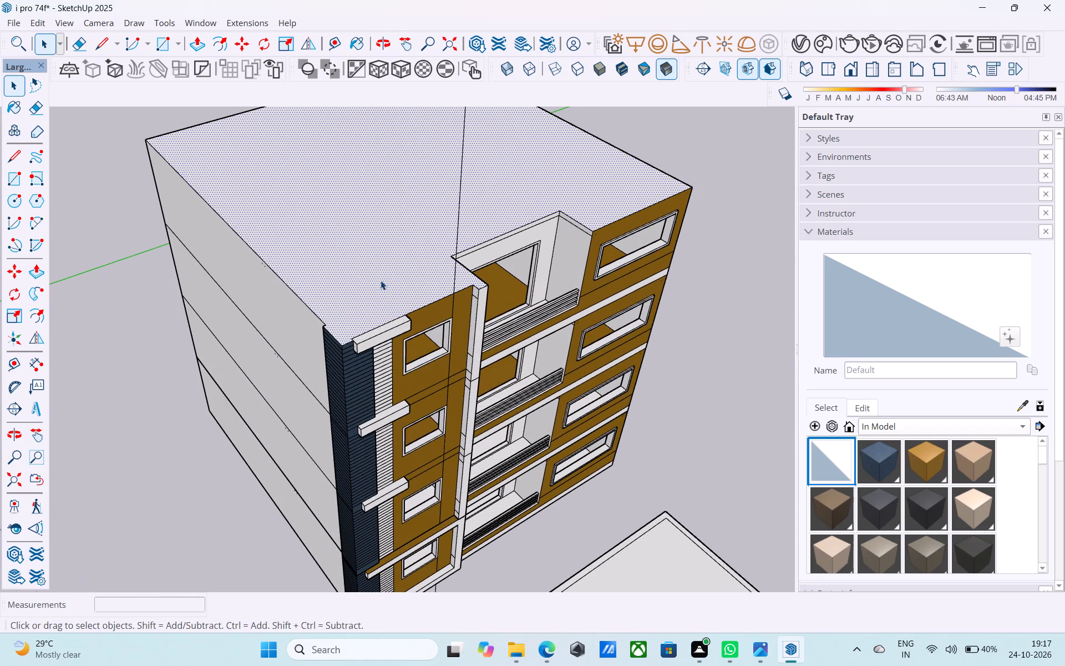
key("ctrl+s")
Offset the roof face's outline 6" inward to form a border around the roof edge.
middle_click_drag(383, 319, 296, 317)
left_click(369, 304)
scroll(366, 300, "up", 4)
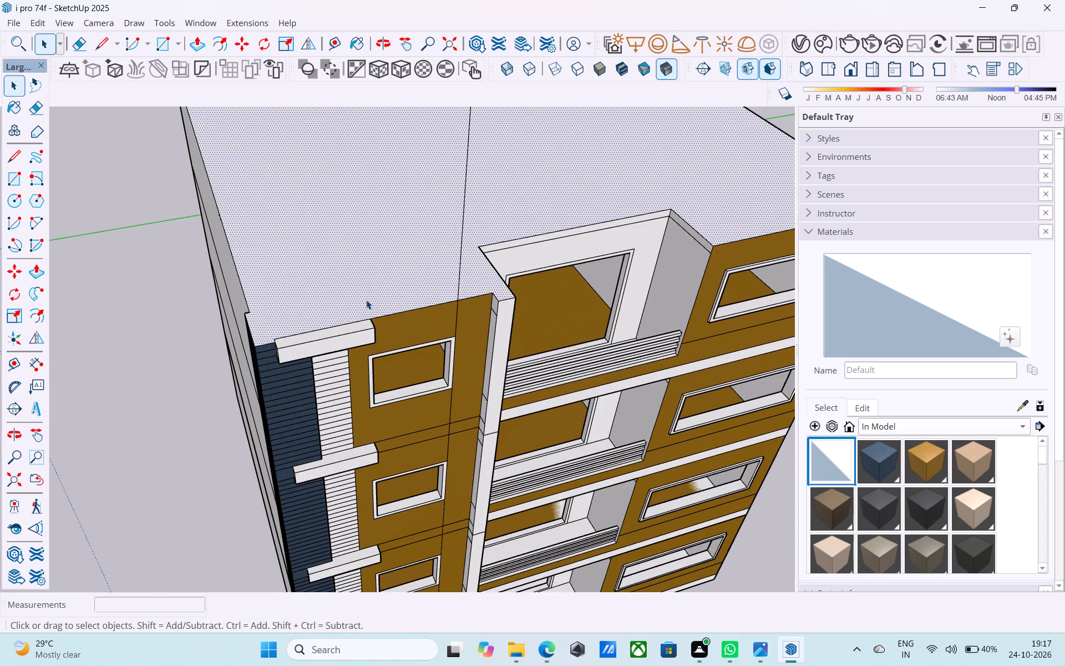
key("f")
left_click(366, 300)
type("6\"")
key("Return")
key("space")
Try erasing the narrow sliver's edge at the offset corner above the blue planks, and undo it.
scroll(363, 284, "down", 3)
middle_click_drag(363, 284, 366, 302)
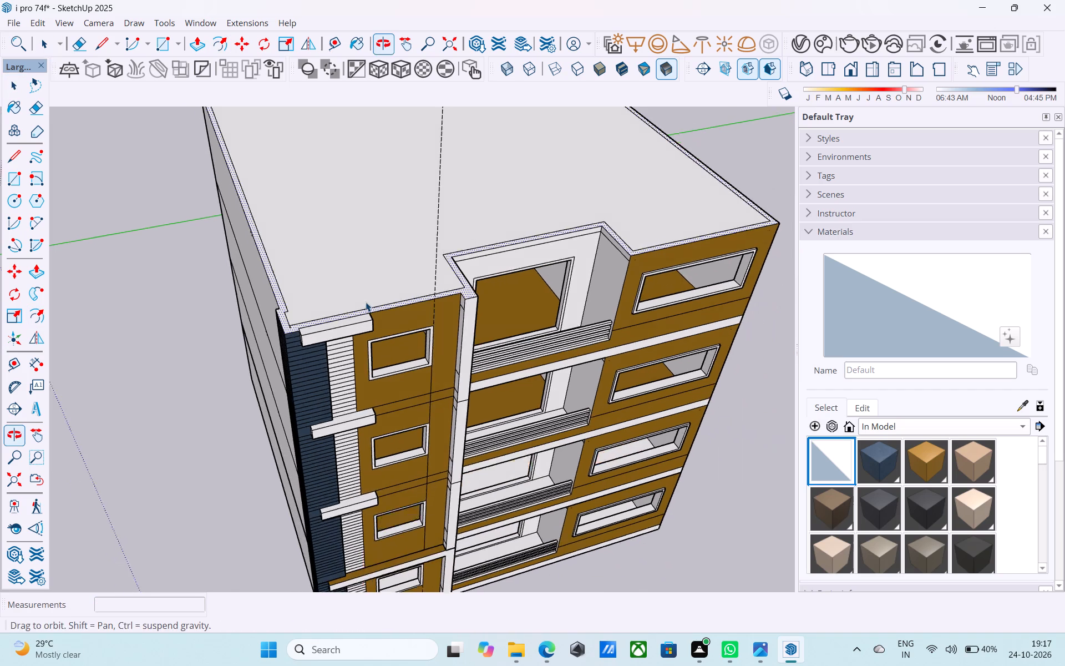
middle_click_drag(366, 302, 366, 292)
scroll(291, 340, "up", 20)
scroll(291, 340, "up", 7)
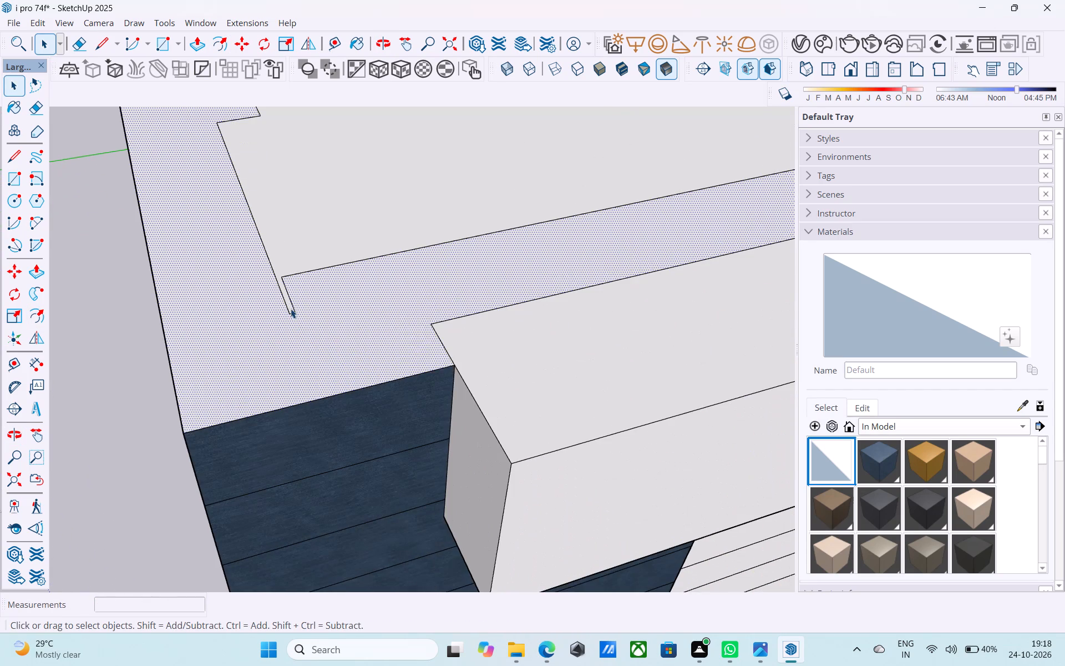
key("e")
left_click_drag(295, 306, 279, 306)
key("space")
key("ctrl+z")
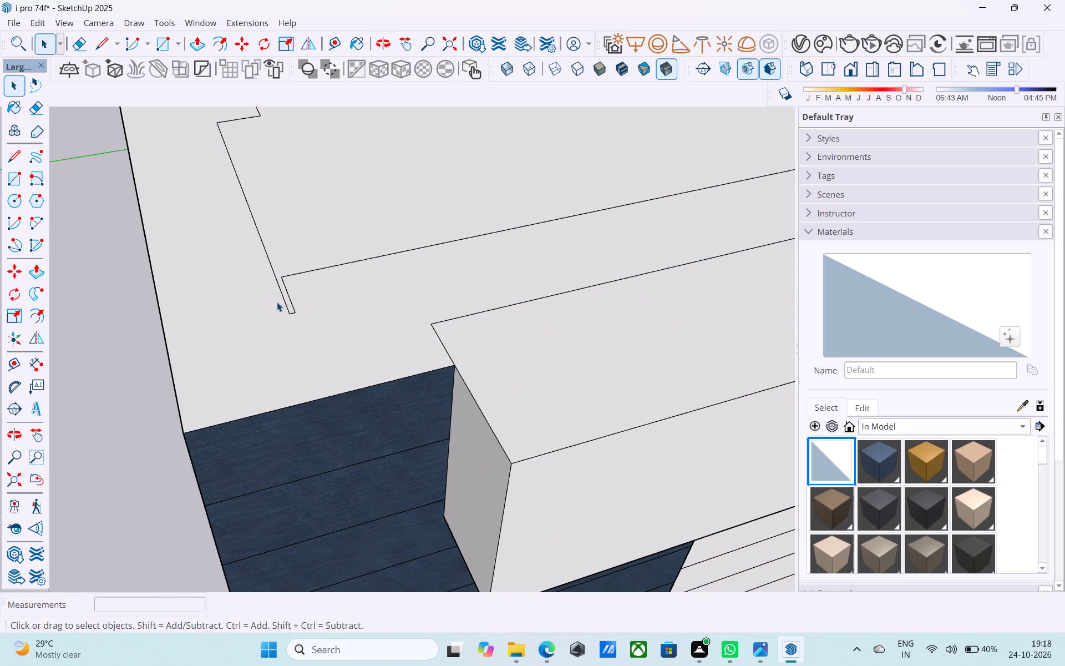
Close the offset outline's corner above the blue planks with a short line and erase the leftover sliver edges.
key("l")
left_click(283, 277)
scroll(276, 277, "up", 5)
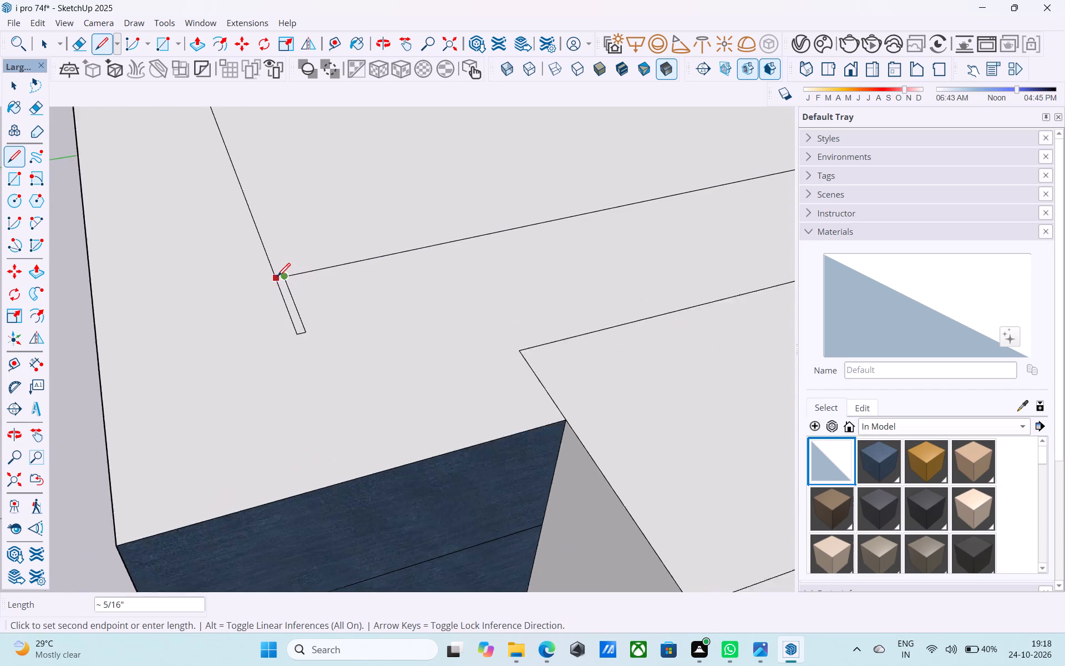
scroll(277, 277, "up", 2)
left_click(277, 277)
key("space")
key("e")
left_click_drag(299, 303, 272, 315)
left_click_drag(313, 350, 316, 372)
key("space")
Save the model.
scroll(316, 371, "down", 19)
key("ctrl+s")
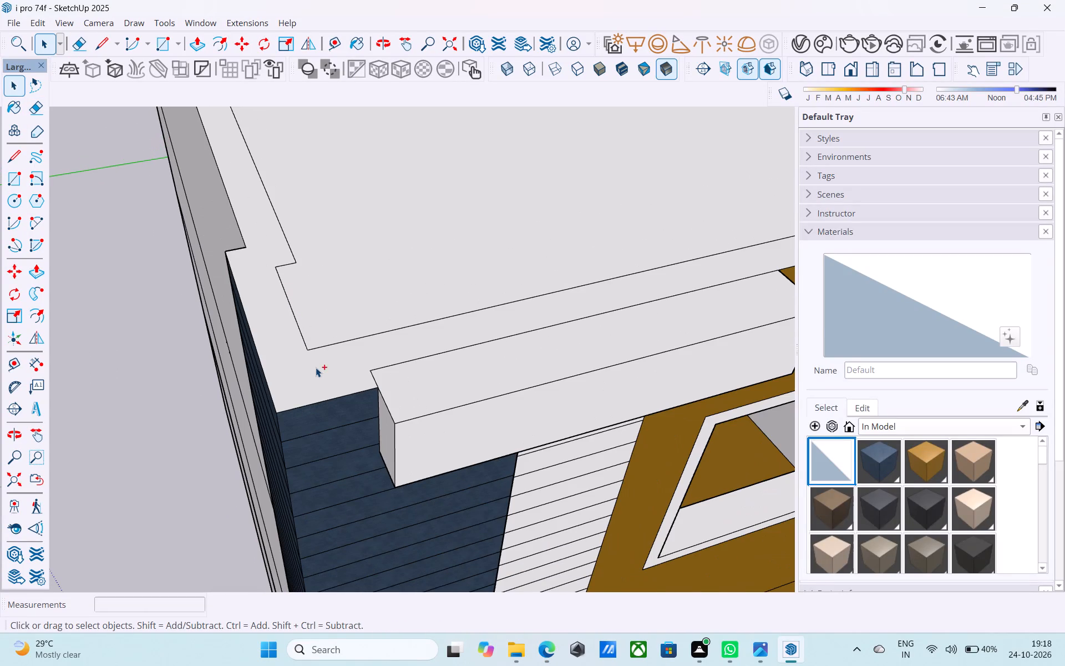
Examine the roof border strip along the side wall and front facade, around the blue-plank corner.
scroll(316, 367, "down", 4)
middle_click_drag(316, 367, 328, 329)
left_click(330, 335)
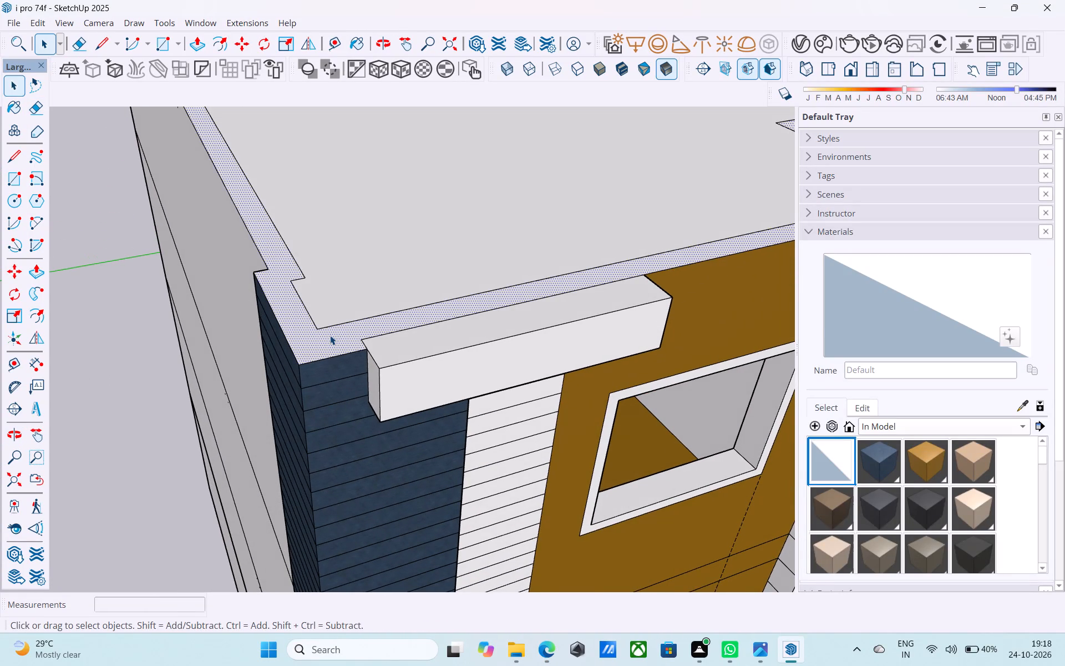
scroll(330, 335, "down", 11)
middle_click(330, 335)
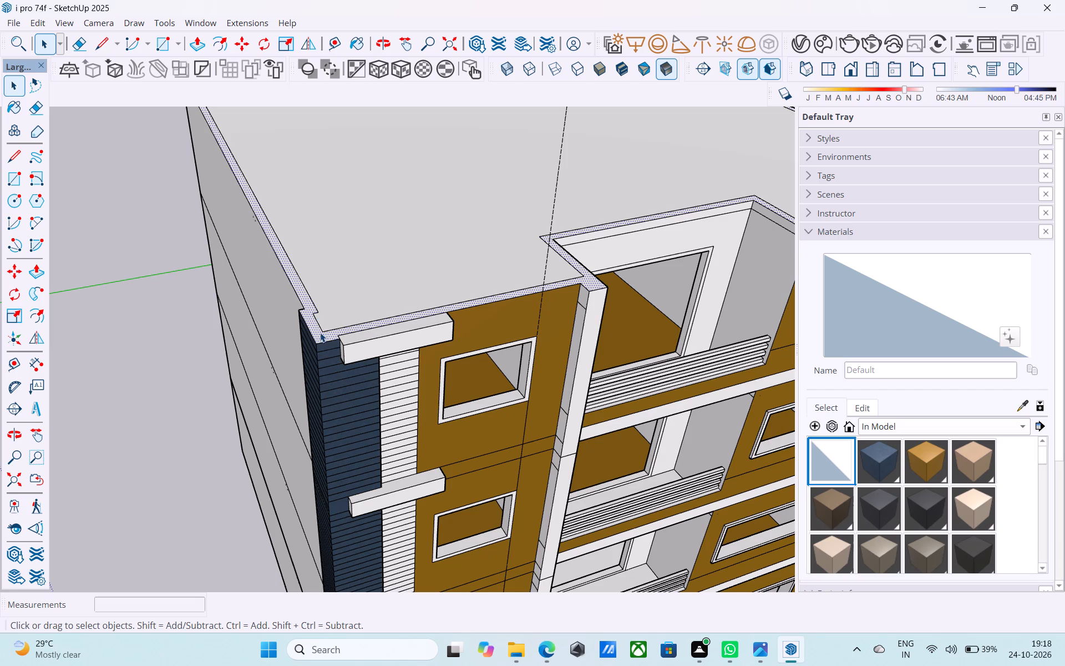
middle_click_drag(318, 332, 407, 305)
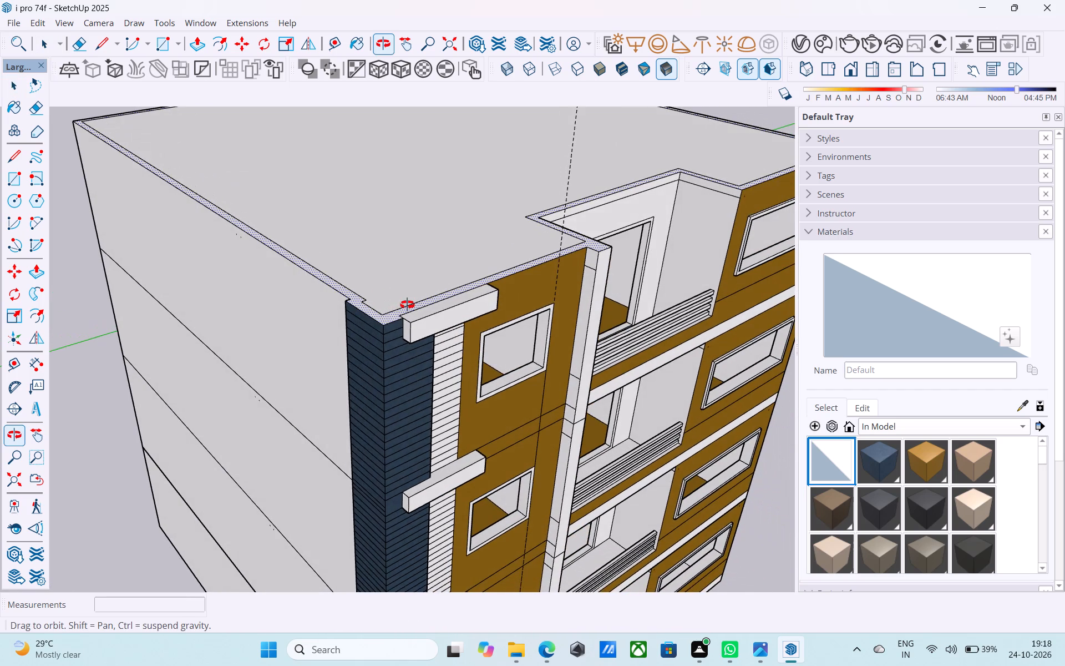
middle_click_drag(407, 305, 407, 304)
middle_click_drag(404, 302, 357, 303)
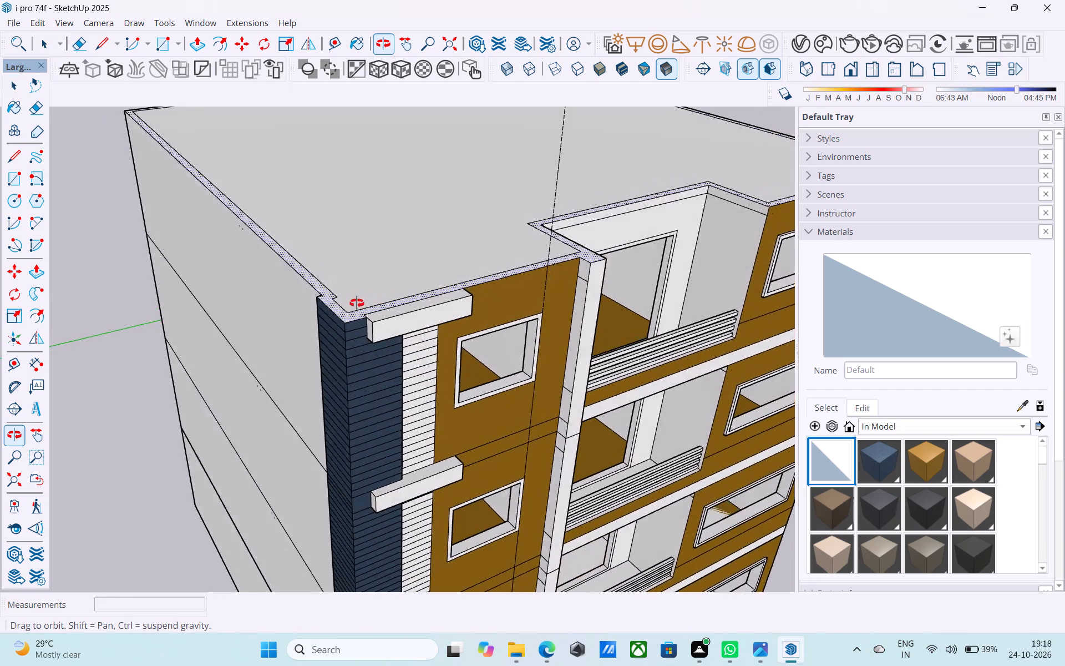
middle_click_drag(357, 303, 339, 269)
scroll(330, 263, "down", 6)
middle_click_drag(328, 269, 312, 309)
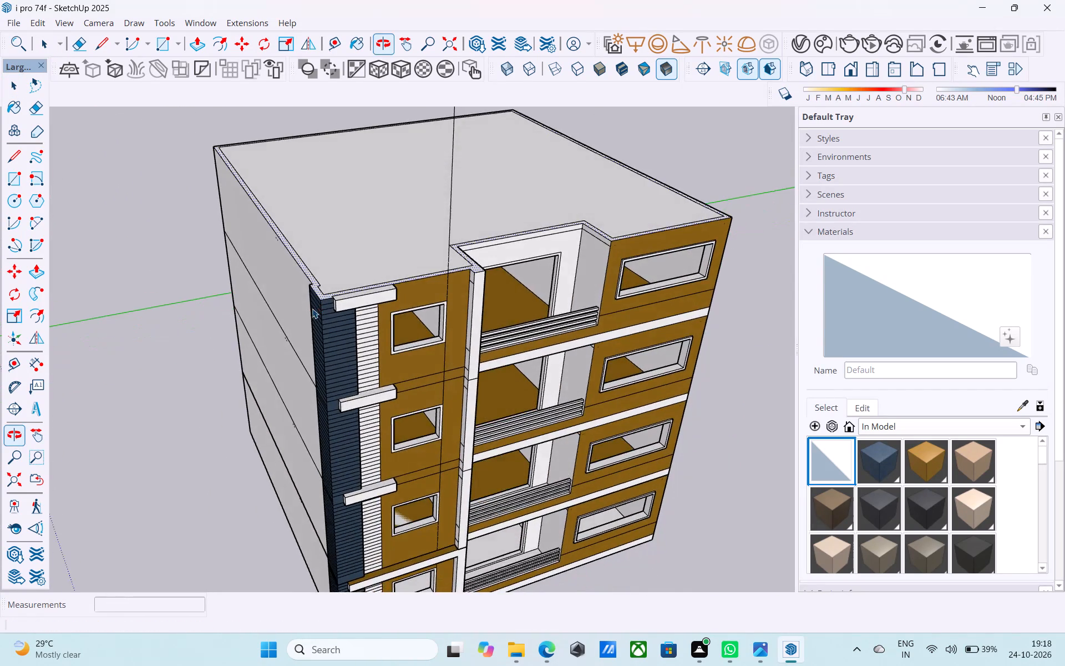
middle_click_drag(312, 309, 315, 310)
Draw a line across the side-wall roof border from the notch beside the blue planks to the inner outline.
scroll(287, 257, "up", 7)
scroll(359, 336, "up", 1)
key("l")
scroll(343, 309, "up", 5)
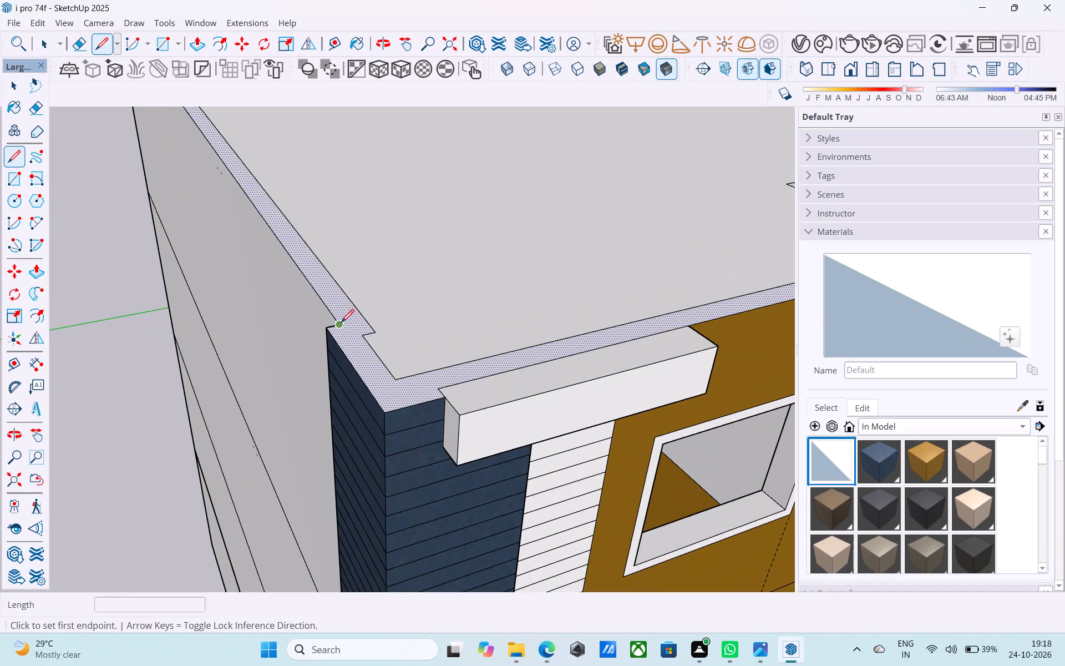
scroll(339, 324, "up", 1)
left_click(339, 324)
left_click(364, 317)
key("space")
Copy the new cross line 6' along the side-wall roof border, away from the front corner.
left_click(357, 321)
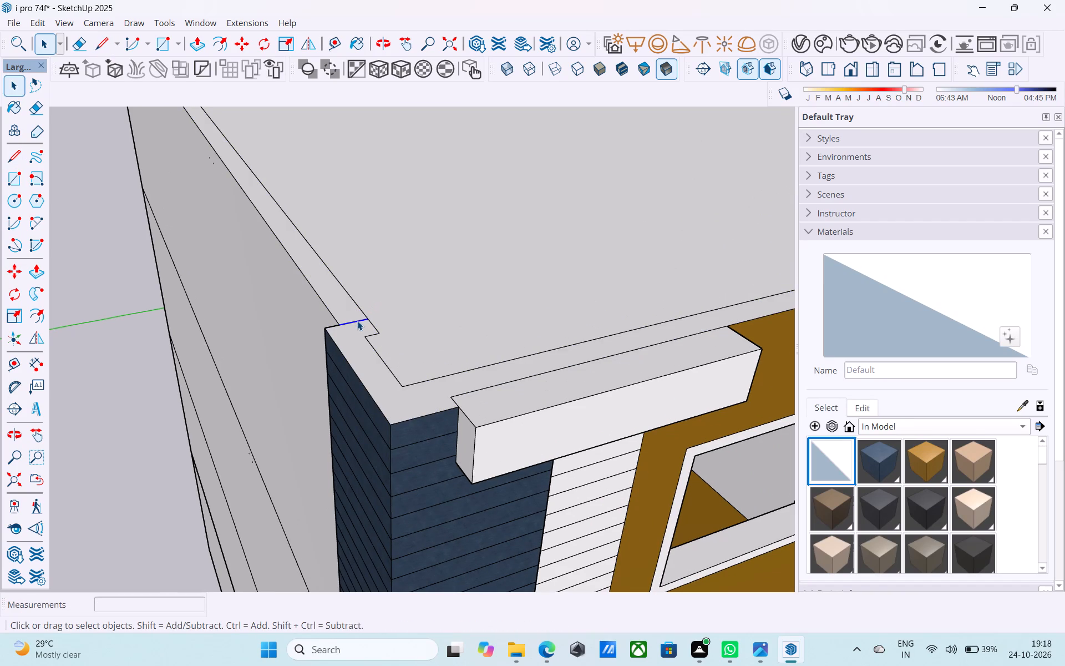
key("m")
left_click(364, 319)
scroll(303, 256, "down", 6)
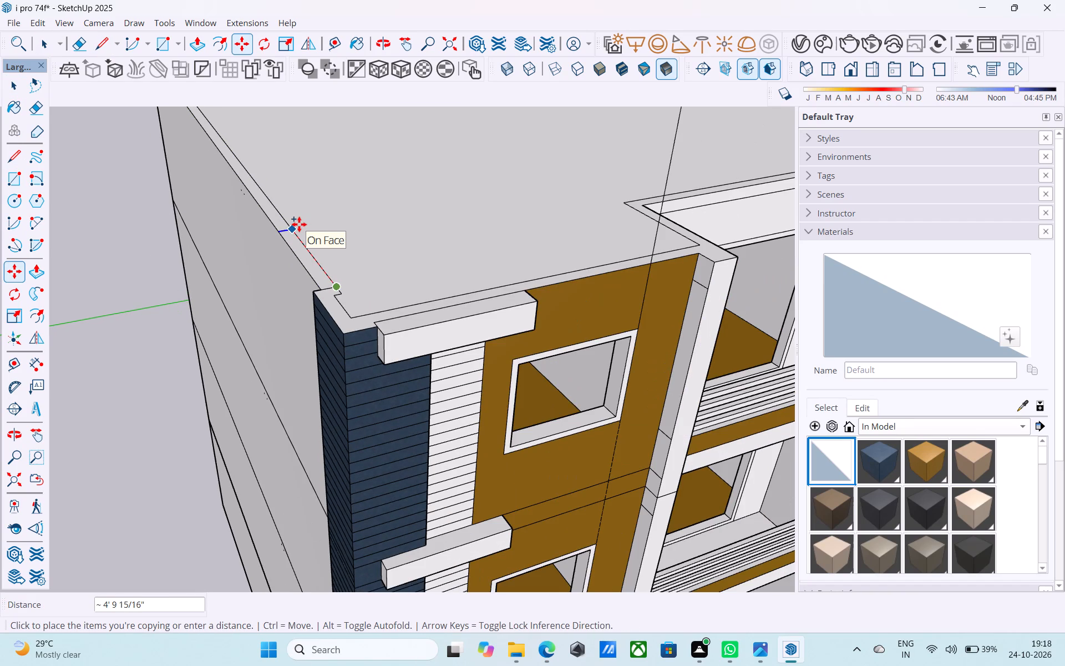
type("6'")
key("Return")
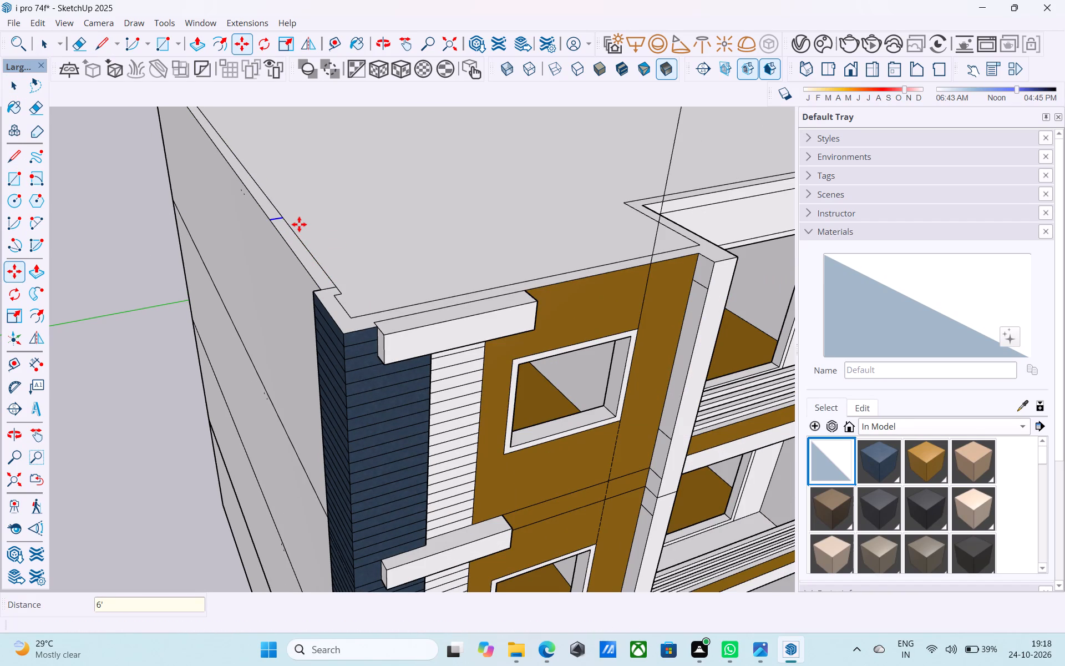
Draw a 6" line across the front roof border at its end beside the white vertical fin.
scroll(299, 224, "down", 3)
middle_click_drag(282, 221, 273, 218)
scroll(603, 253, "up", 4)
key("space")
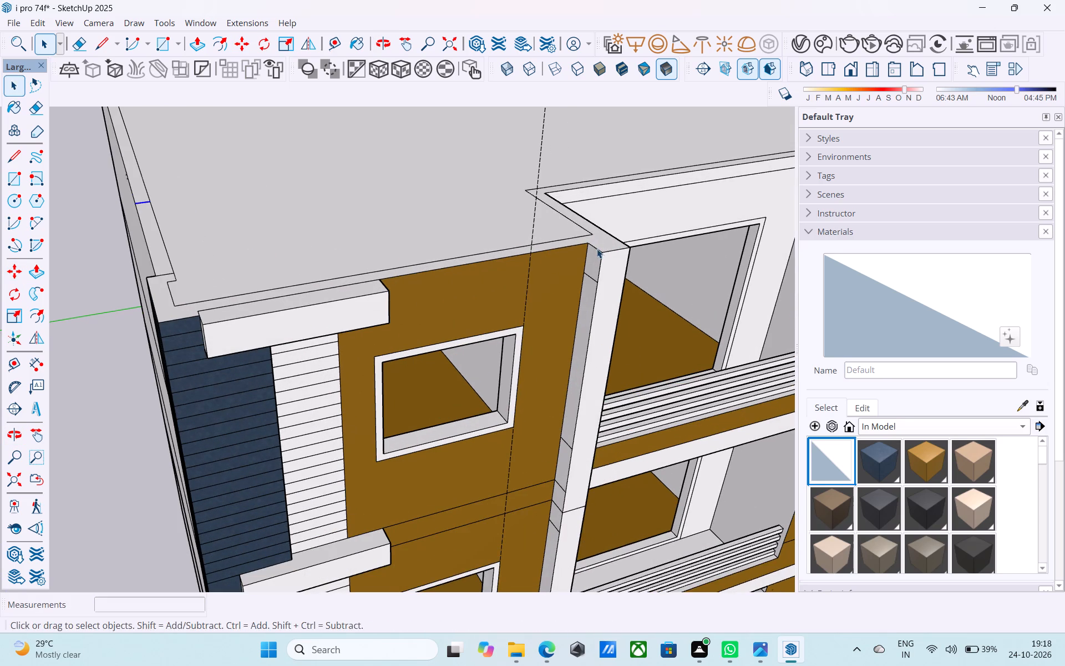
key("l")
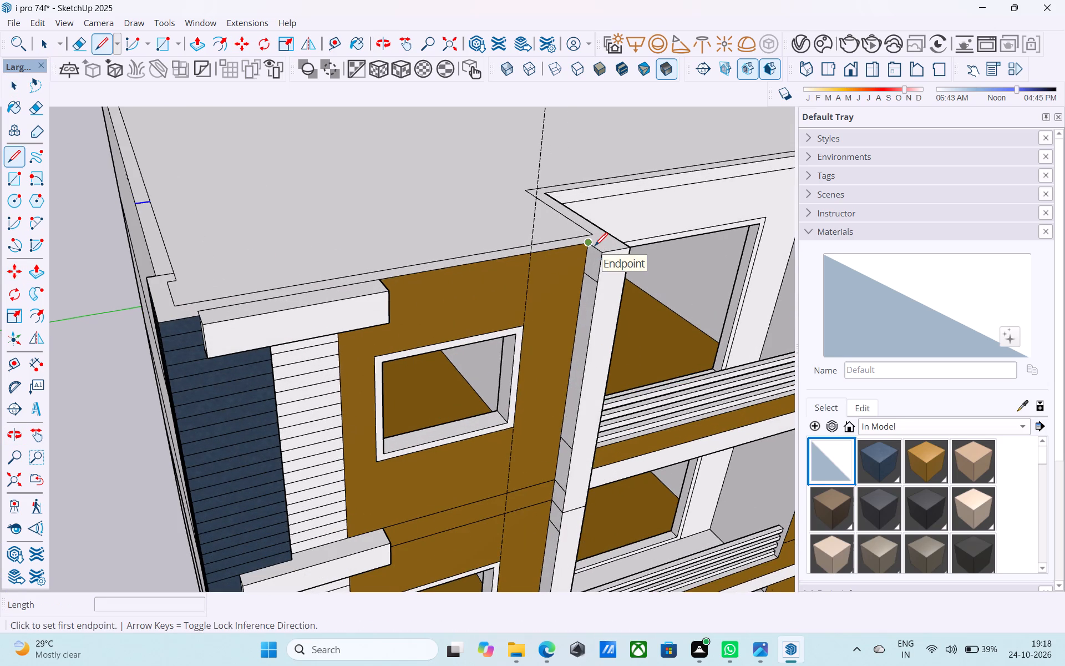
scroll(593, 246, "up", 7)
left_click(585, 241)
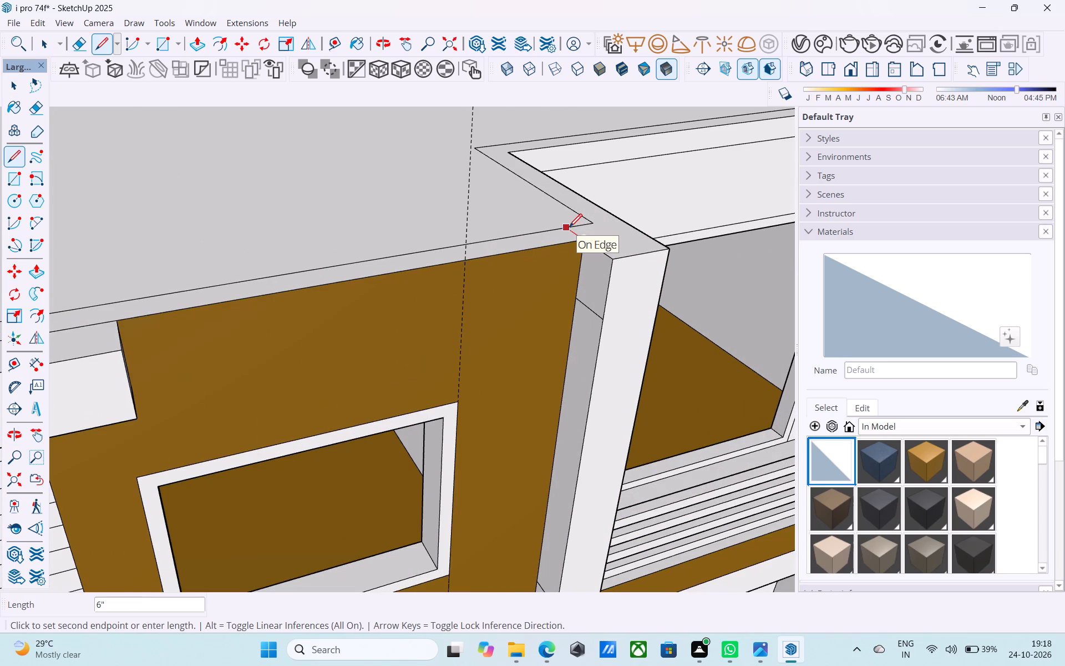
left_click(569, 229)
scroll(576, 190, "down", 12)
key("space")
Erase the cross line at the notch beside the blue-plank corner so the side and front border strips join.
scroll(329, 248, "up", 7)
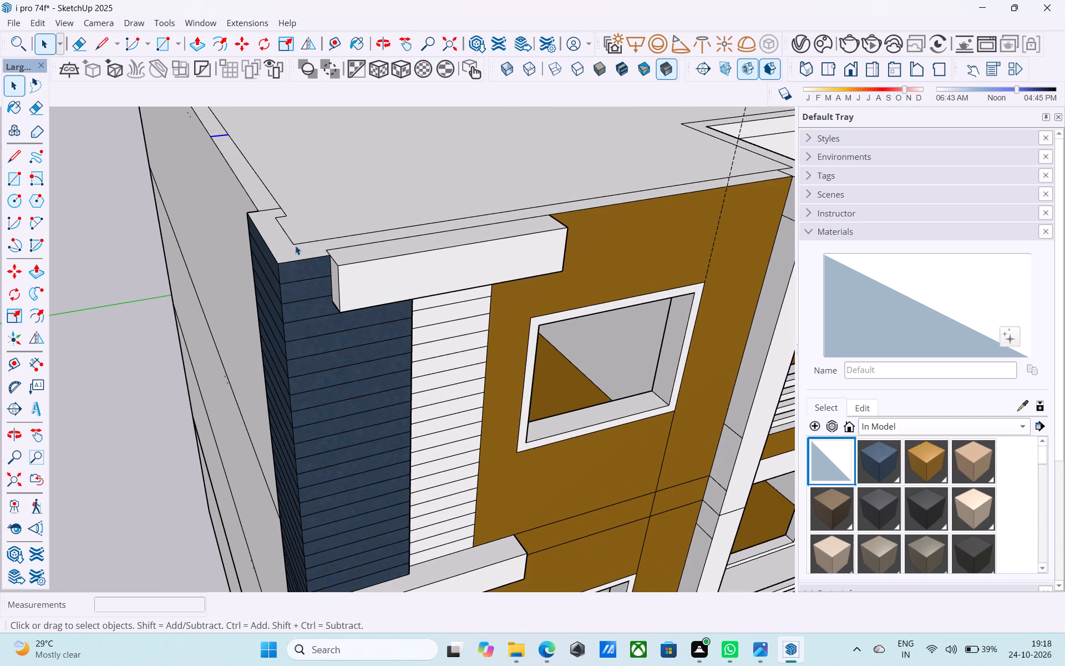
scroll(272, 230, "up", 1)
key("e")
scroll(269, 205, "up", 4)
left_click(274, 208)
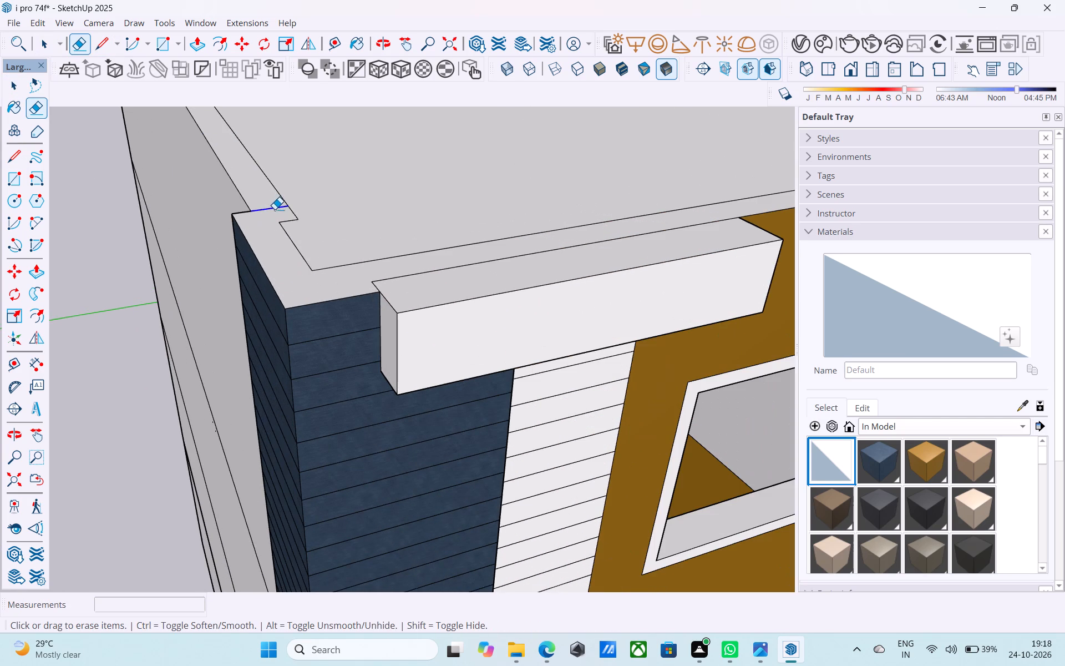
scroll(289, 285, "down", 5)
key("space")
Extrude the joined L-shaped roof-border strip upward by 8'.
left_click(289, 285)
key("p")
left_click(289, 285)
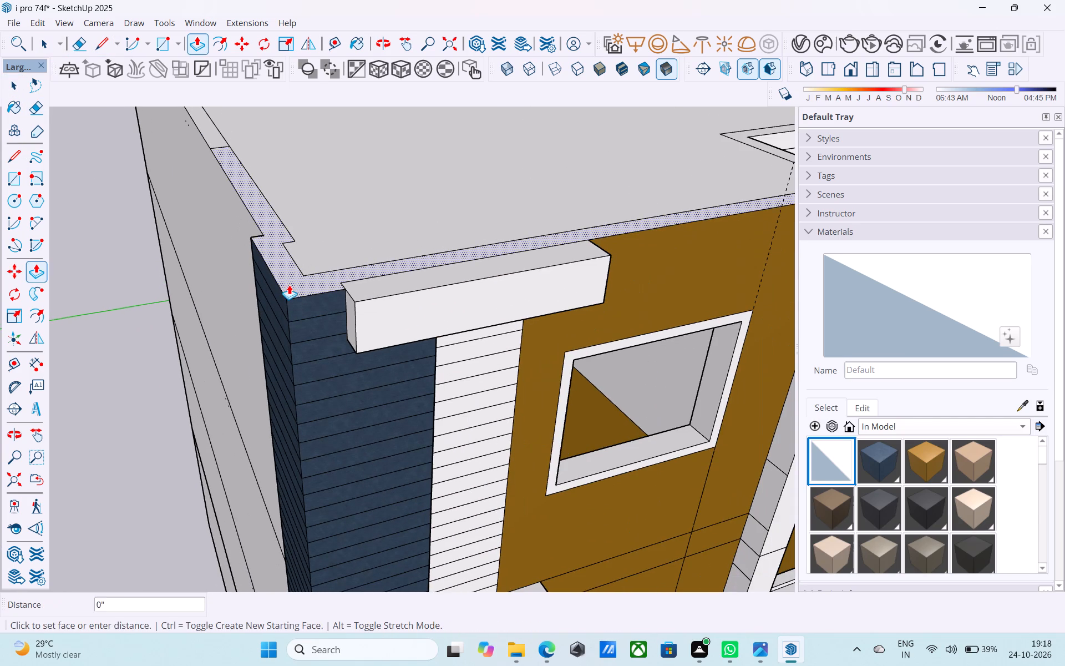
scroll(291, 241, "down", 6)
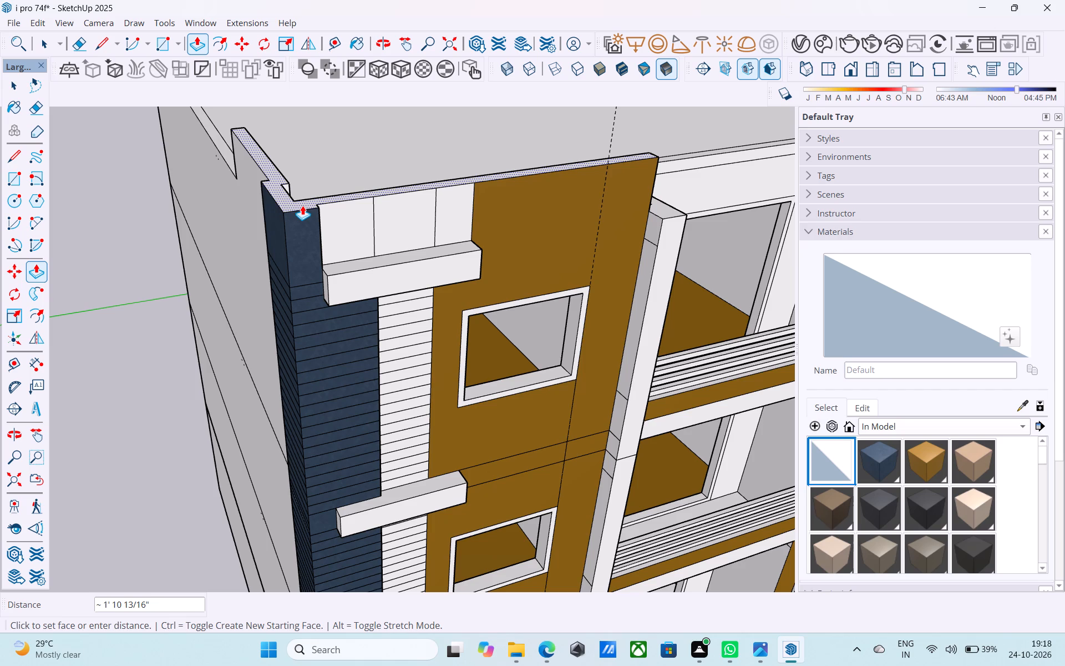
type("10")
key("BackSpace")
key("BackSpace")
key("8")
key("Return")
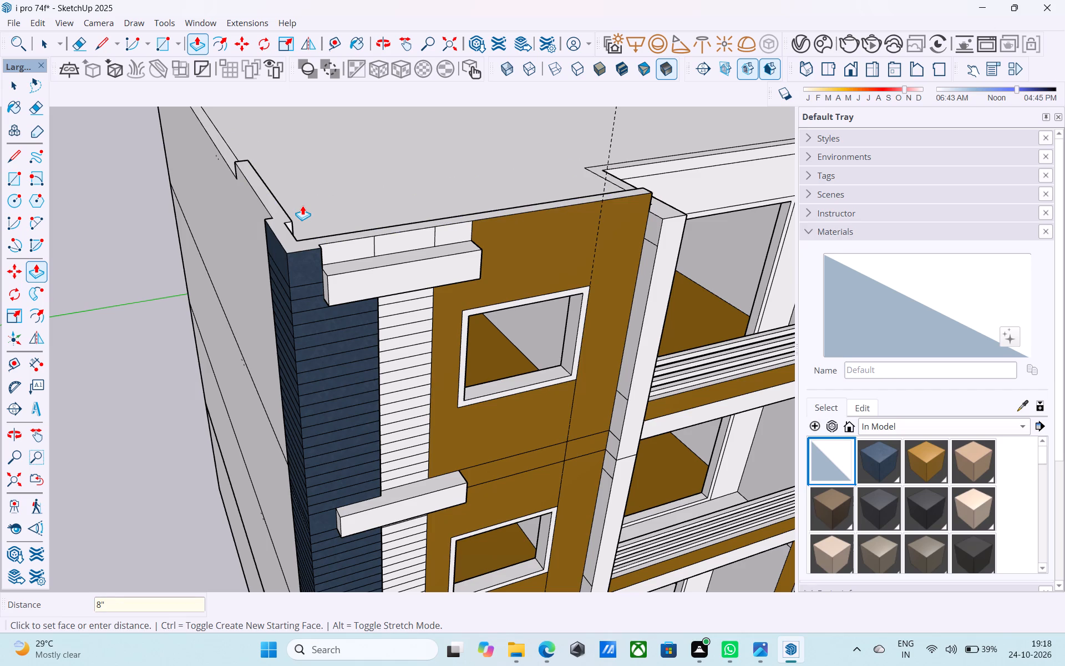
type("8'")
key("Return")
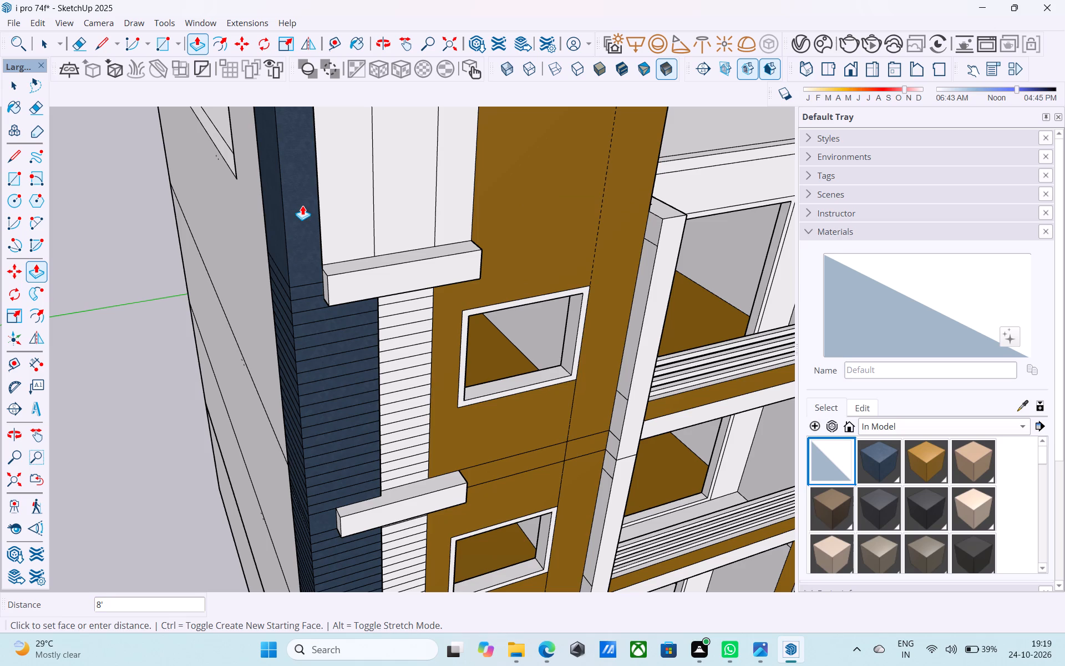
Raise the top of the L-shaped corner parapet wall by a further 2'.
scroll(302, 195, "down", 11)
middle_click_drag(293, 223, 294, 216)
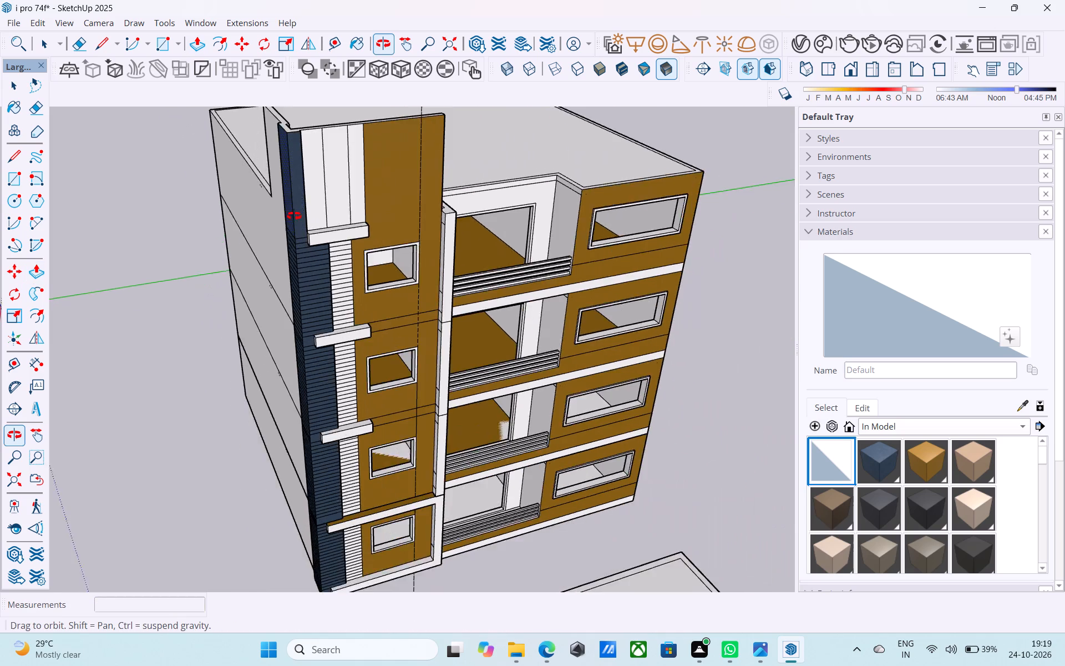
middle_click_drag(294, 216, 407, 140)
middle_click_drag(407, 140, 466, 191)
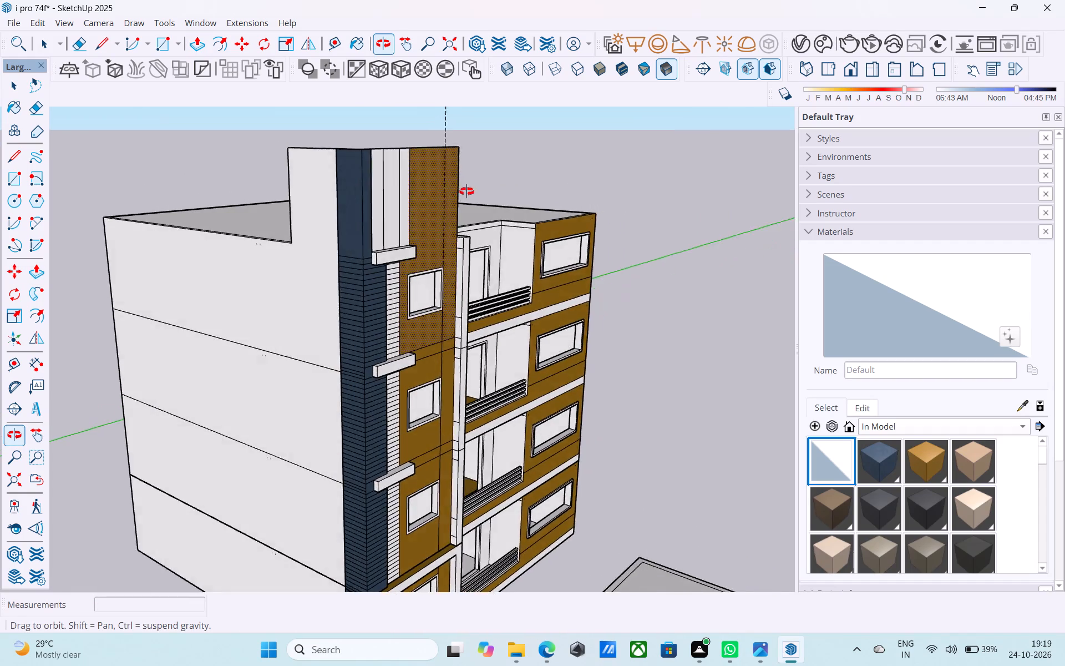
middle_click_drag(466, 191, 540, 191)
middle_click_drag(457, 245, 358, 228)
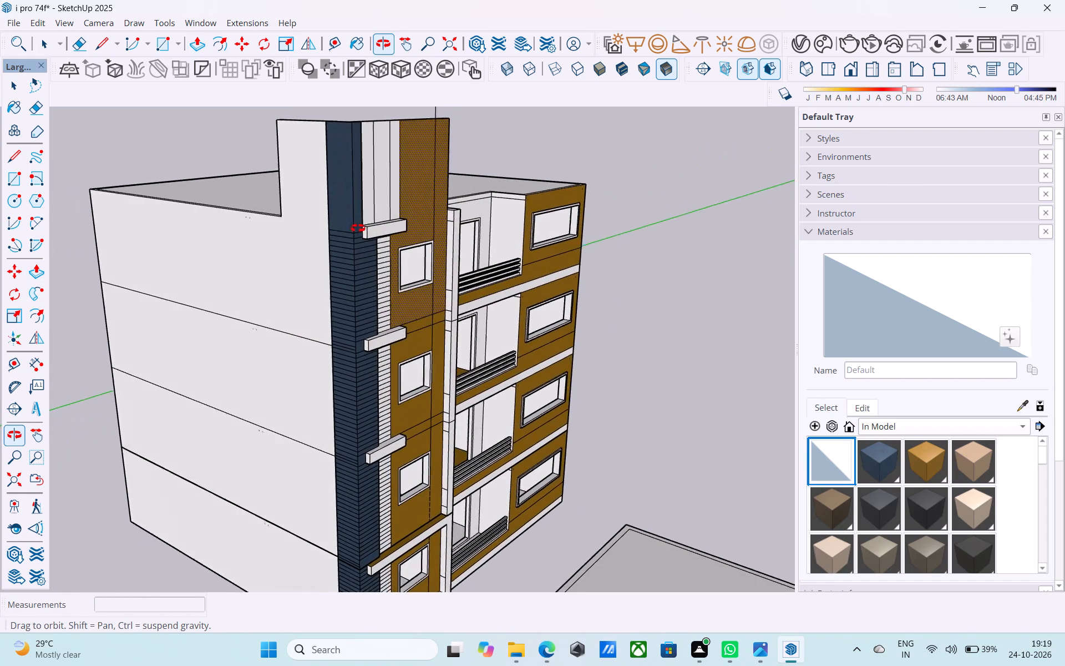
middle_click_drag(358, 228, 435, 276)
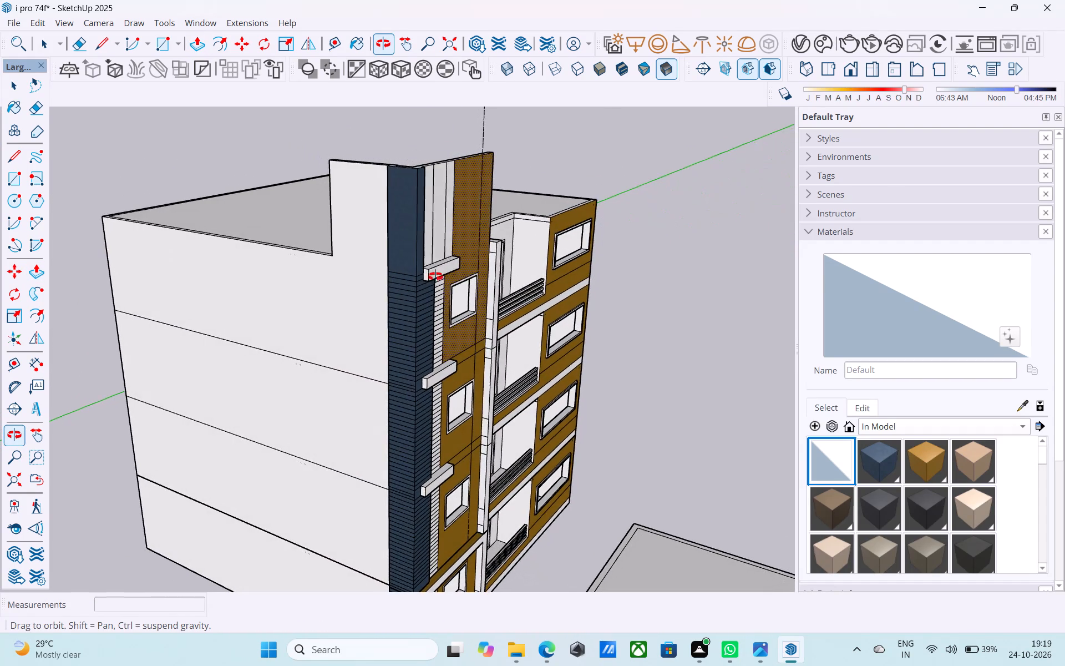
middle_click_drag(435, 276, 436, 276)
middle_click_drag(436, 254, 414, 384)
scroll(415, 381, "down", 1)
scroll(412, 314, "up", 9)
left_click(410, 280)
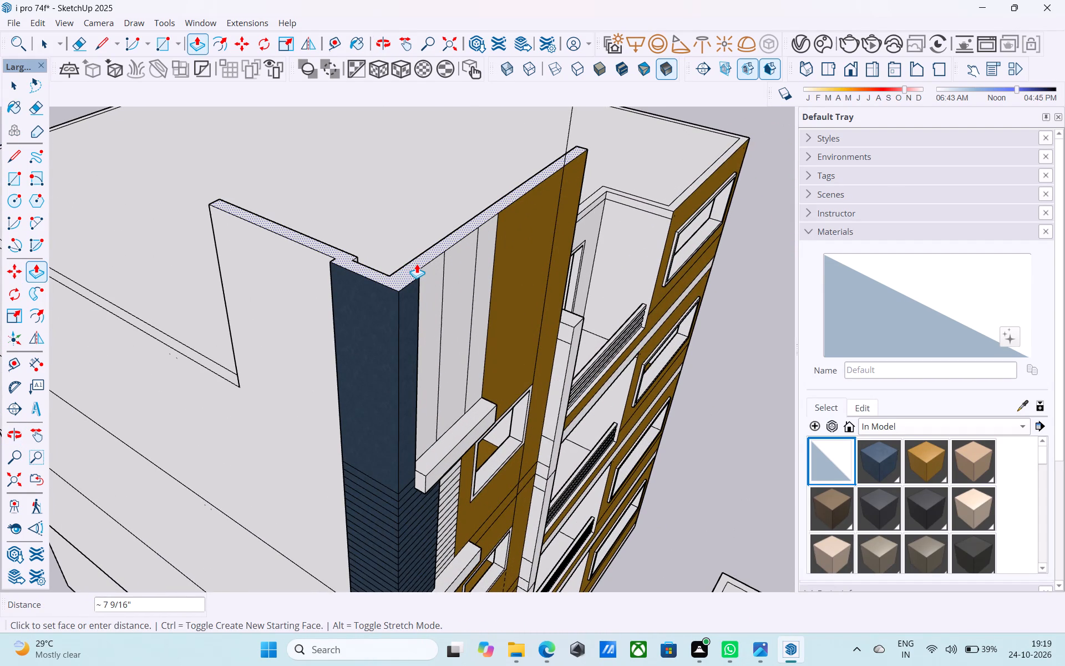
type("2'")
key("Return")
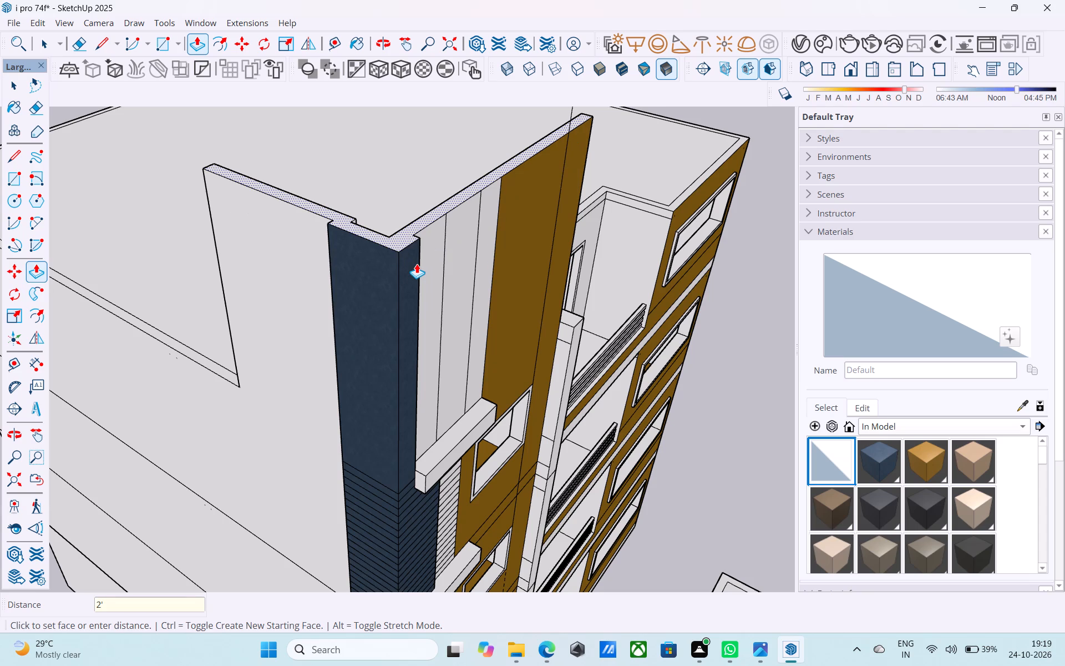
key("space")
Draw a horizontal line about 6' 10" long from the top slab's upper corner across the brown facade to its far edge.
scroll(420, 264, "down", 7)
middle_click_drag(413, 273, 332, 201)
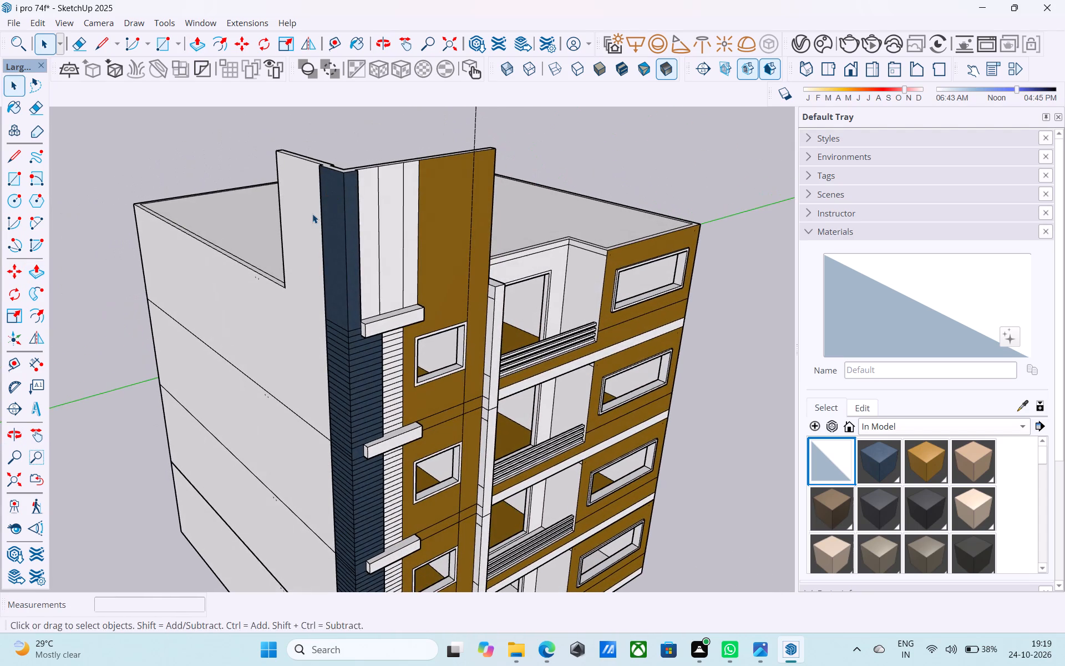
middle_click_drag(405, 253, 271, 227)
middle_click_drag(379, 266, 265, 238)
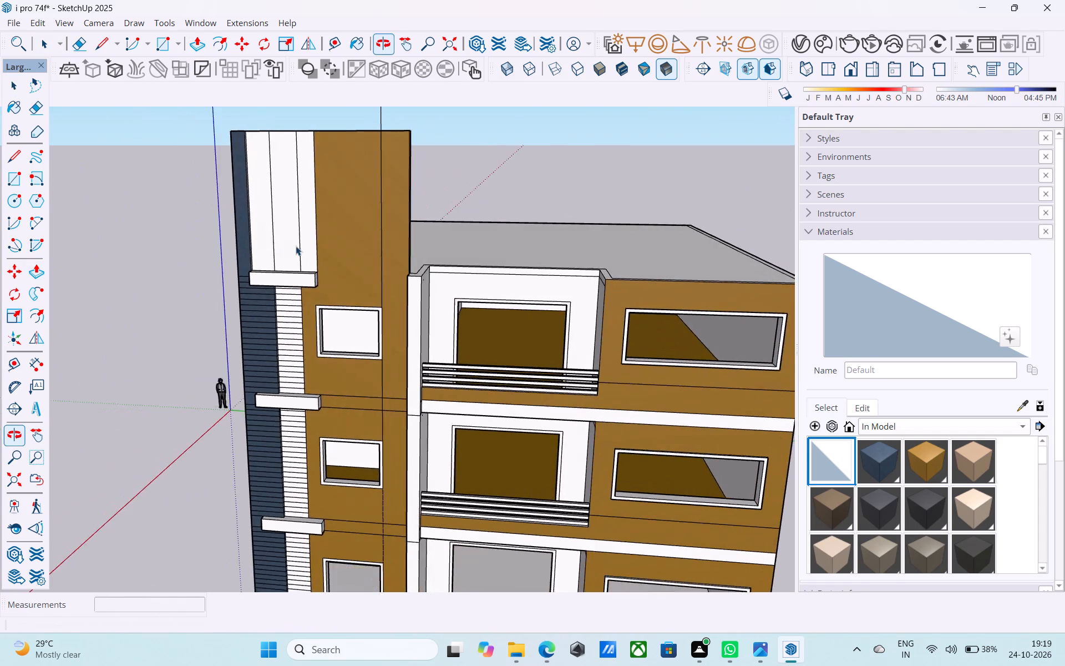
scroll(303, 251, "up", 7)
key("l")
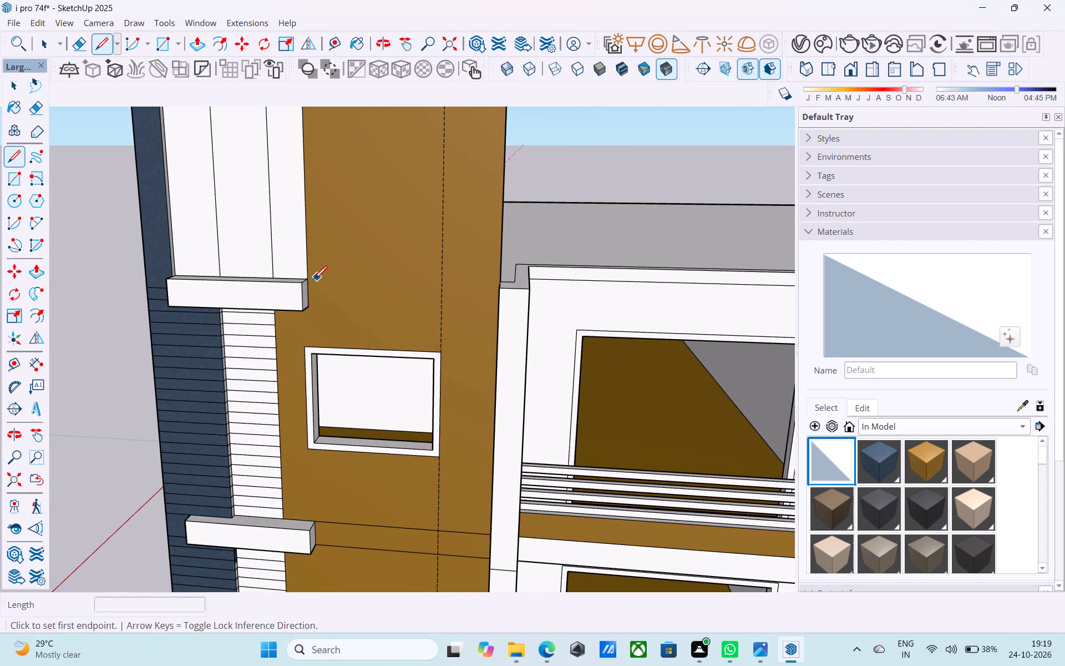
left_click(310, 281)
middle_click_drag(372, 308, 470, 315)
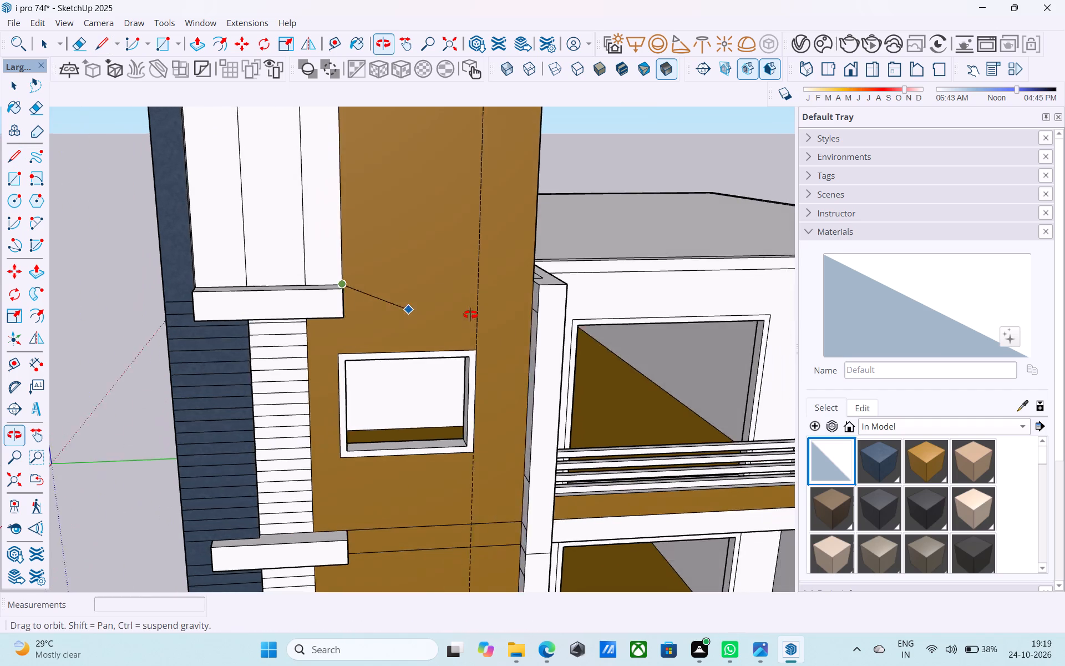
middle_click_drag(470, 315, 507, 327)
scroll(497, 319, "up", 6)
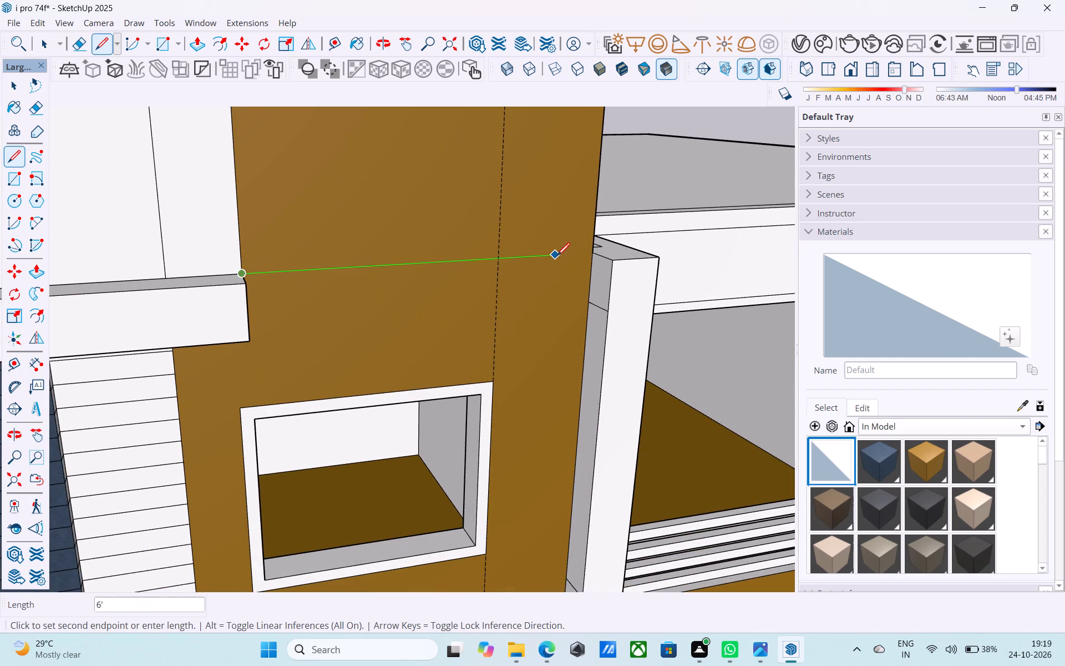
left_click(588, 258)
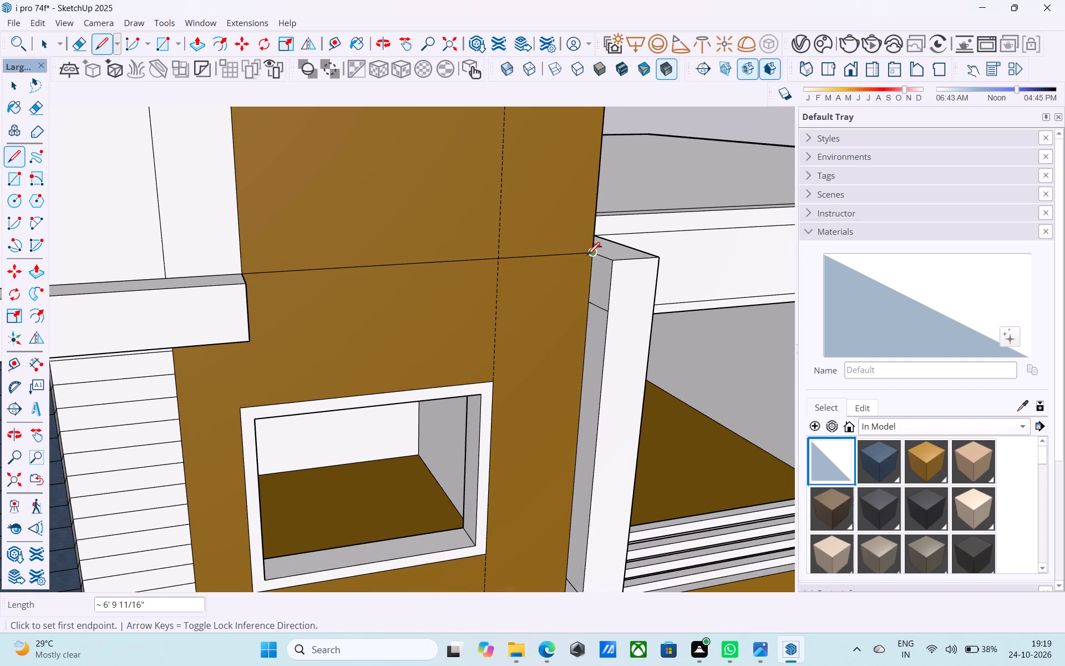
scroll(587, 256, "down", 5)
middle_click_drag(577, 251, 503, 228)
key("space")
Erase the vertical division lines on the raised front wall above the top slab.
scroll(477, 224, "down", 6)
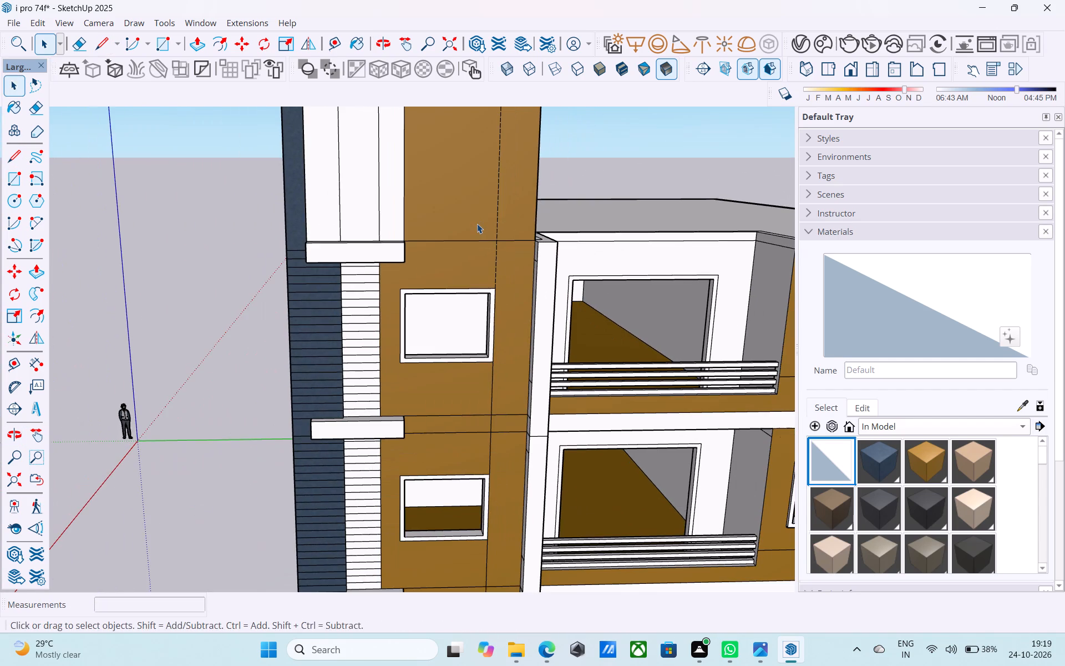
key("e")
left_click_drag(493, 193, 374, 189)
left_click_drag(357, 191, 318, 190)
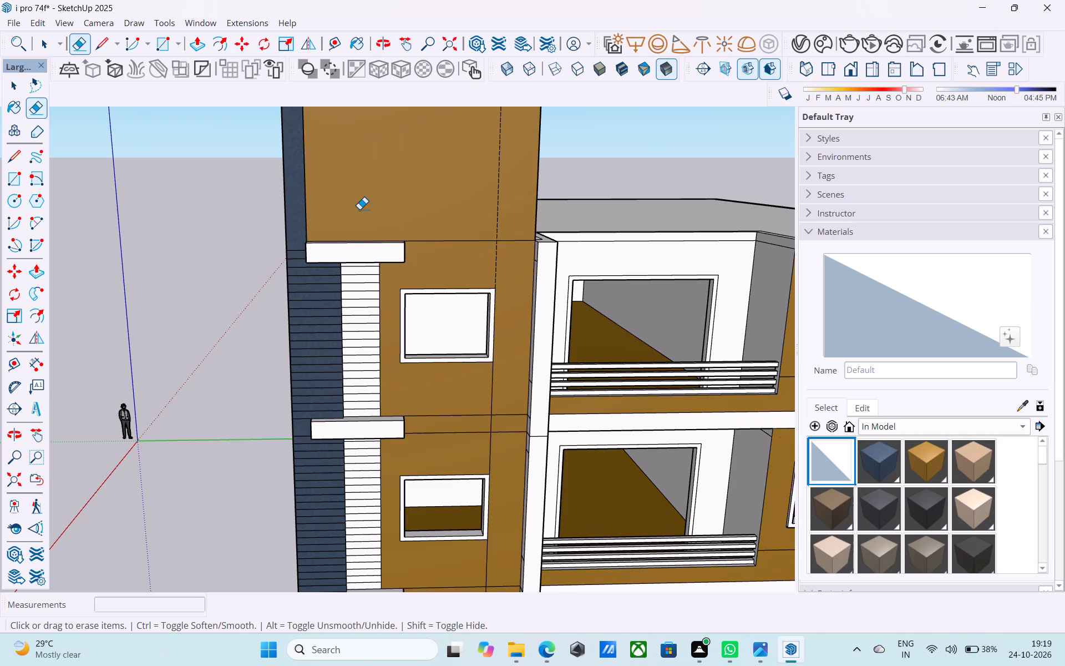
Push/Pull the brown face of the raised front wall out flush with the blue corner strip.
scroll(412, 287, "down", 5)
middle_click_drag(410, 287, 423, 305)
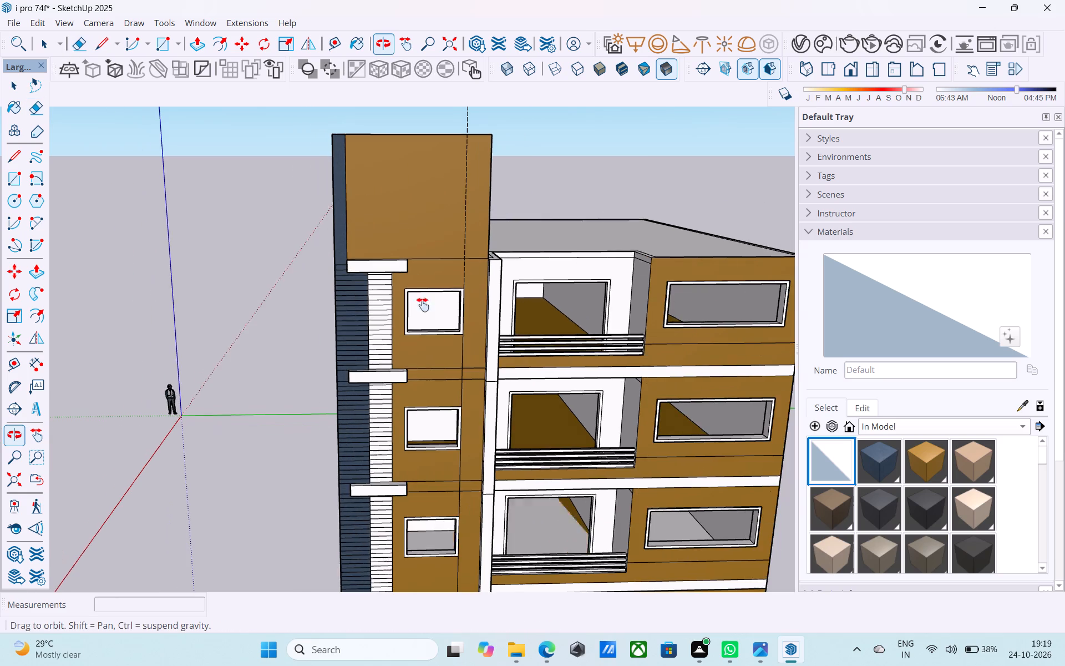
middle_click_drag(423, 305, 395, 379)
scroll(355, 327, "up", 9)
middle_click_drag(478, 314, 315, 340)
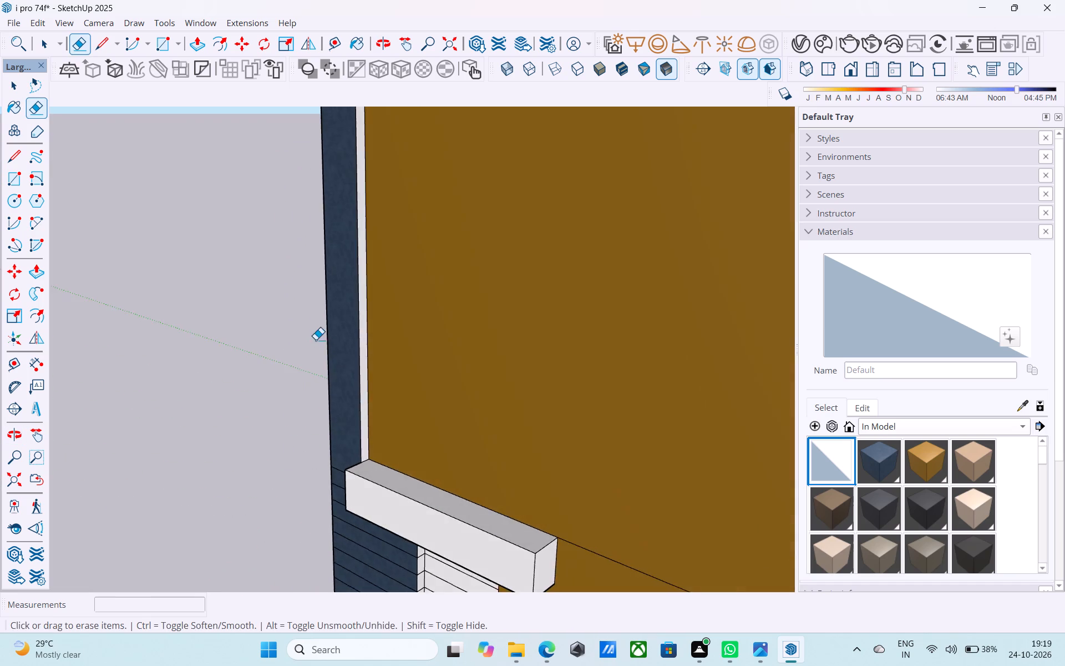
scroll(316, 335, "down", 7)
middle_click_drag(361, 340, 563, 352)
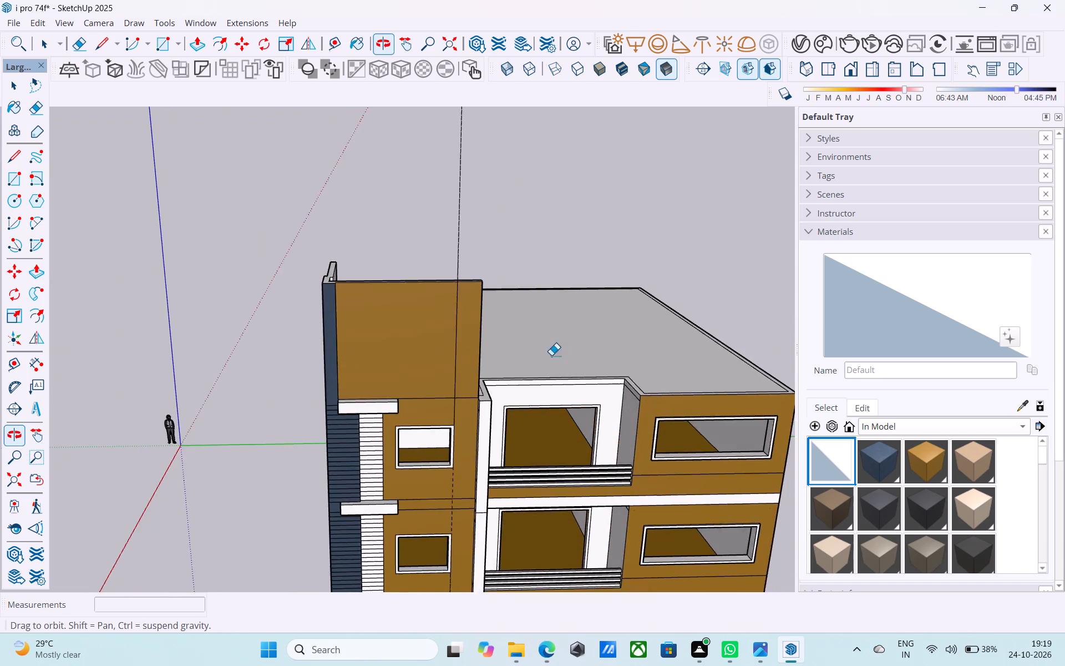
scroll(393, 354, "up", 5)
middle_click_drag(367, 359, 456, 367)
scroll(423, 370, "up", 4)
key("space")
left_click(403, 364)
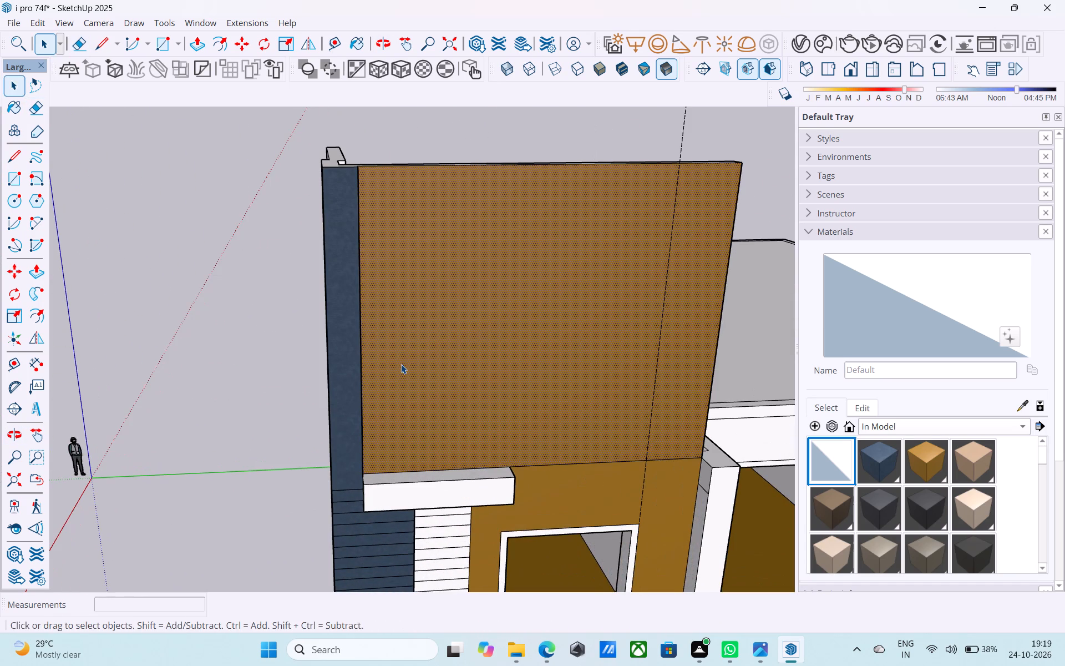
key("p")
left_click(394, 365)
left_click(355, 364)
key("space")
Paint the raised front wall face above the top slab with the Carpet_04_1K material.
middle_click_drag(417, 322, 333, 404)
scroll(402, 330, "up", 1)
scroll(334, 395, "down", 5)
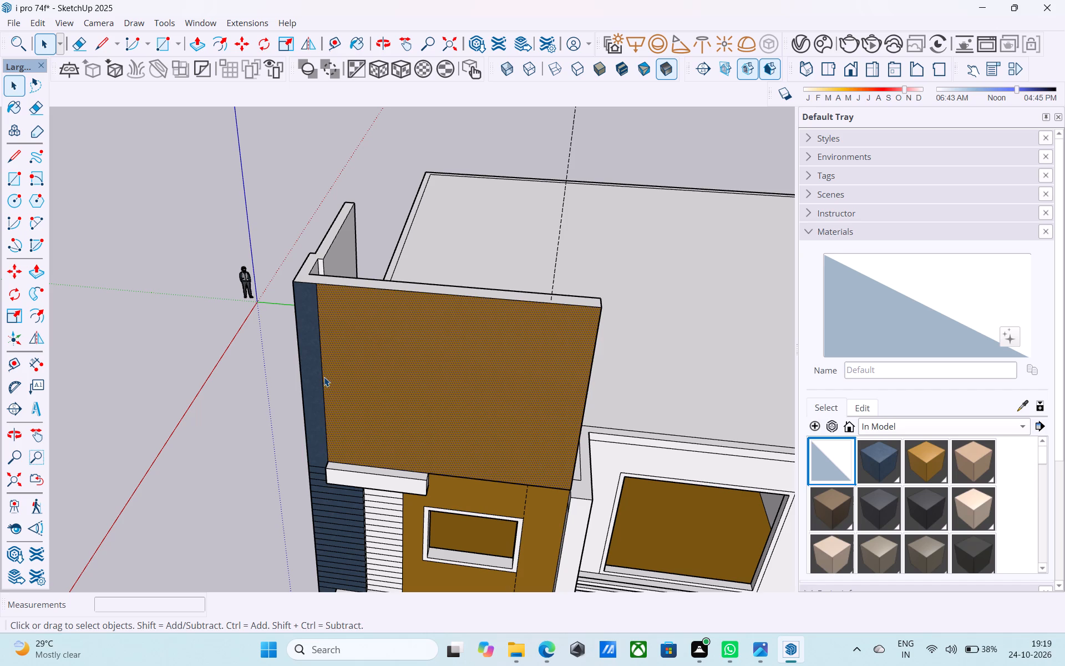
scroll(324, 377, "down", 4)
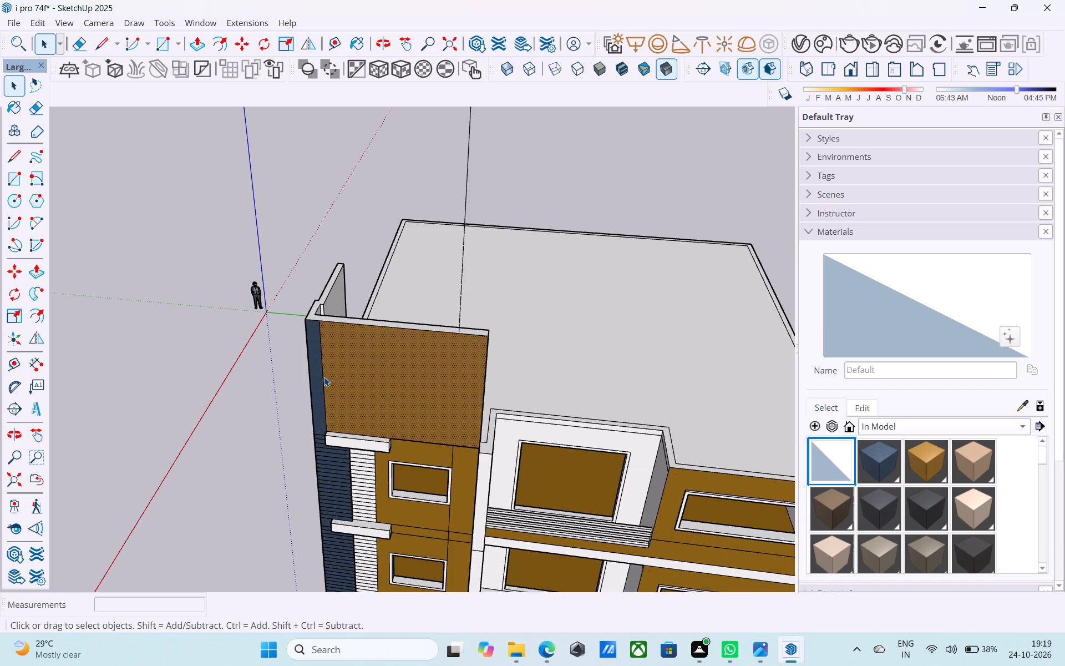
scroll(324, 377, "down", 2)
middle_click_drag(331, 389, 347, 326)
scroll(353, 331, "down", 2)
middle_click_drag(353, 331, 409, 305)
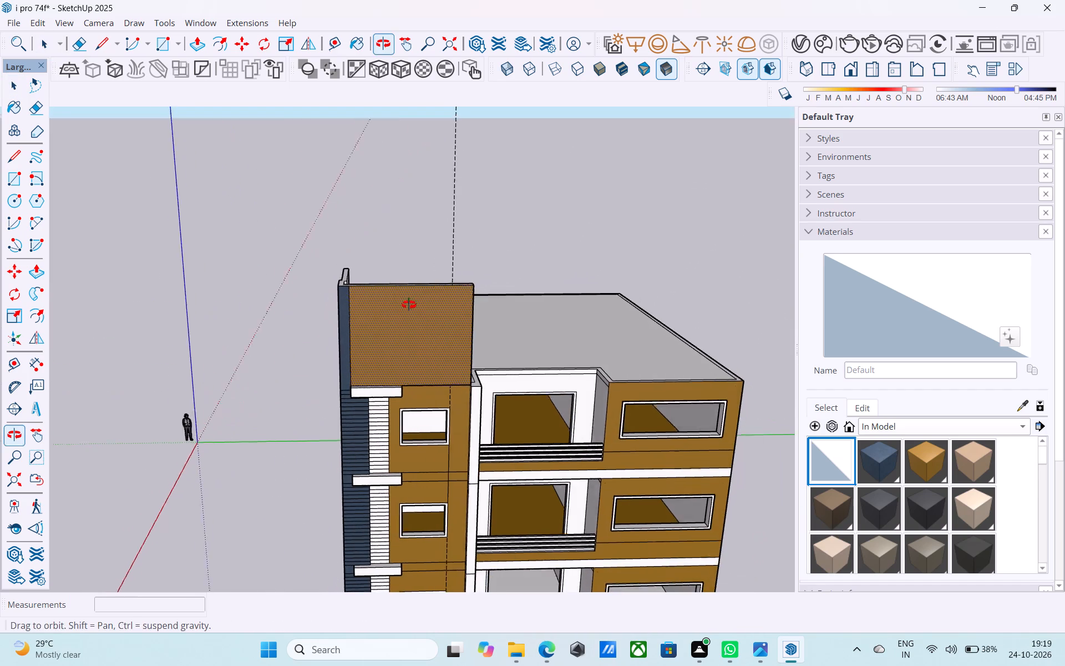
middle_click_drag(409, 305, 416, 307)
left_click(883, 461)
left_click(418, 356)
Erase the vertical edge between the blue corner strip and the blue raised front wall.
middle_click_drag(400, 367, 400, 353)
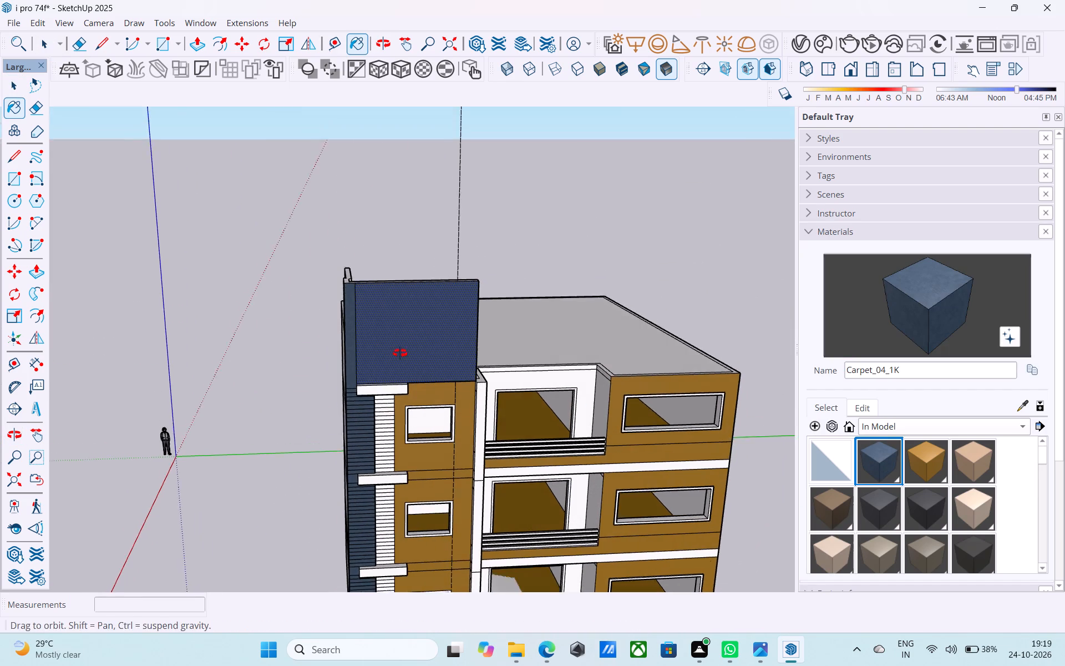
middle_click_drag(400, 353, 398, 352)
scroll(364, 359, "up", 8)
key("e")
left_click_drag(349, 351, 341, 346)
Draw a 6' line across the side wall at roof level, from the parapet's inner corner to the blue corner strip.
scroll(348, 345, "down", 5)
middle_click_drag(349, 345, 368, 285)
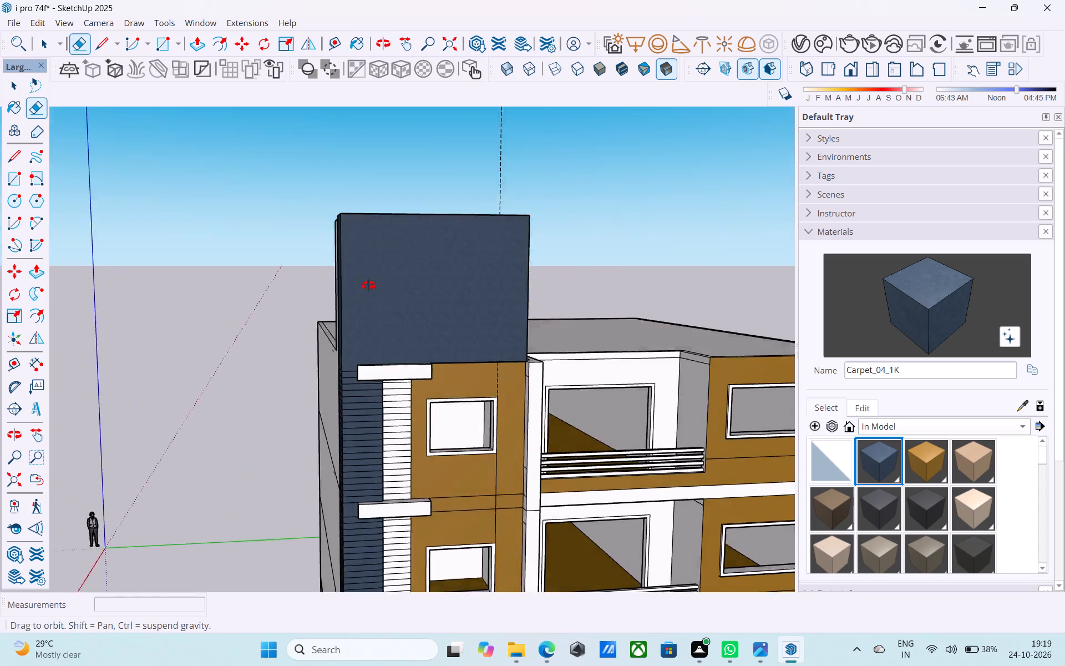
middle_click_drag(368, 285, 371, 248)
scroll(371, 248, "down", 5)
middle_click_drag(371, 248, 725, 344)
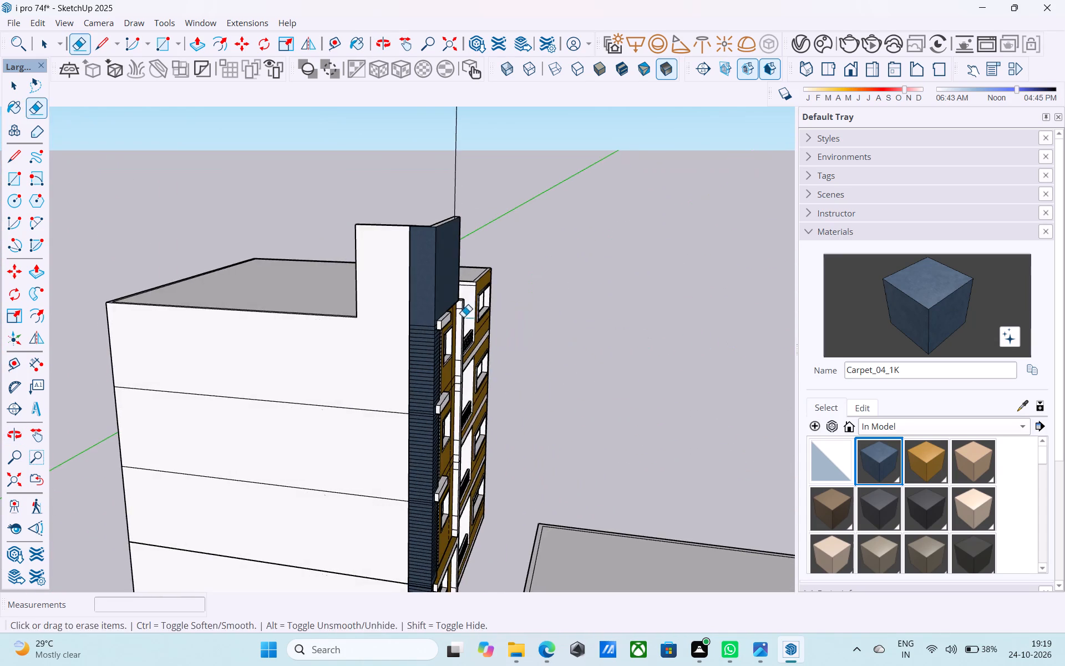
middle_click_drag(463, 317, 675, 330)
scroll(554, 329, "up", 4)
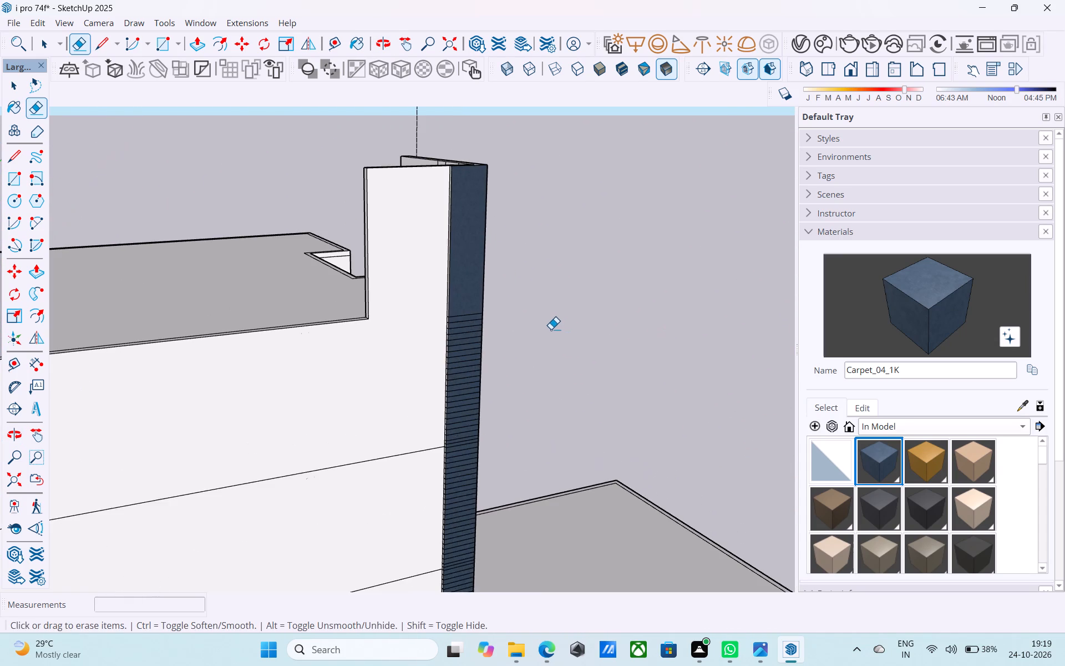
middle_click_drag(437, 332, 454, 342)
scroll(449, 339, "up", 1)
key("l")
scroll(367, 336, "up", 4)
left_click(372, 324)
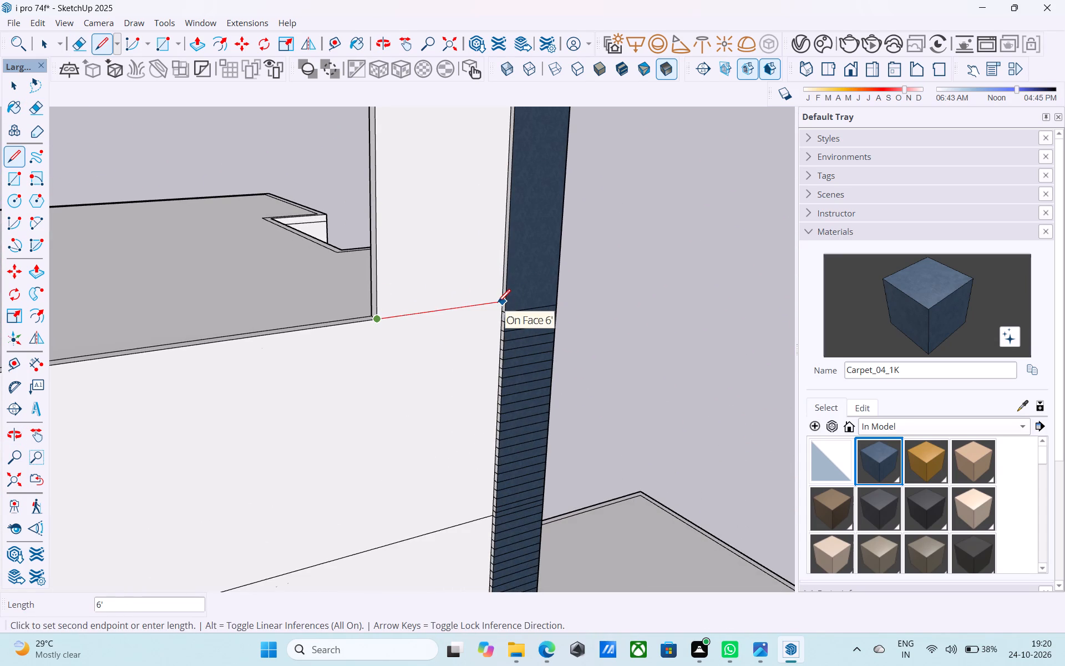
scroll(526, 298, "up", 5)
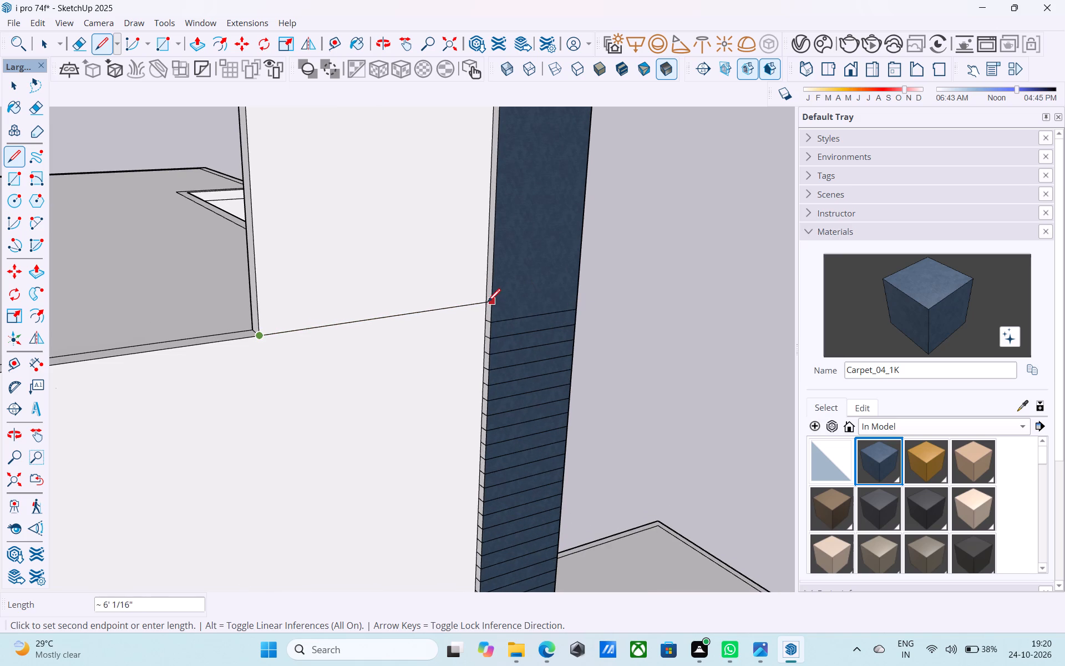
left_click(485, 310)
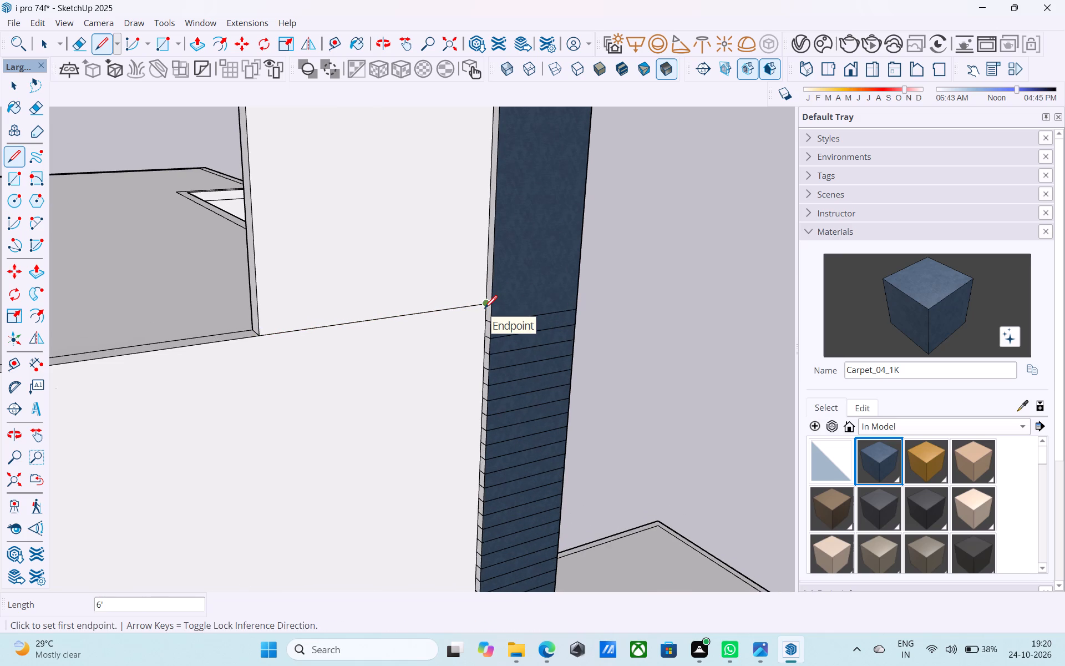
Paint the raised side wall face above the roof-level line with the Carpet_04_1K material.
left_click(935, 308)
left_click(317, 253)
Split the narrow white edge of the corner strip with a 3" line at roof level and paint its upper part Carpet_04_1K.
scroll(390, 258, "down", 6)
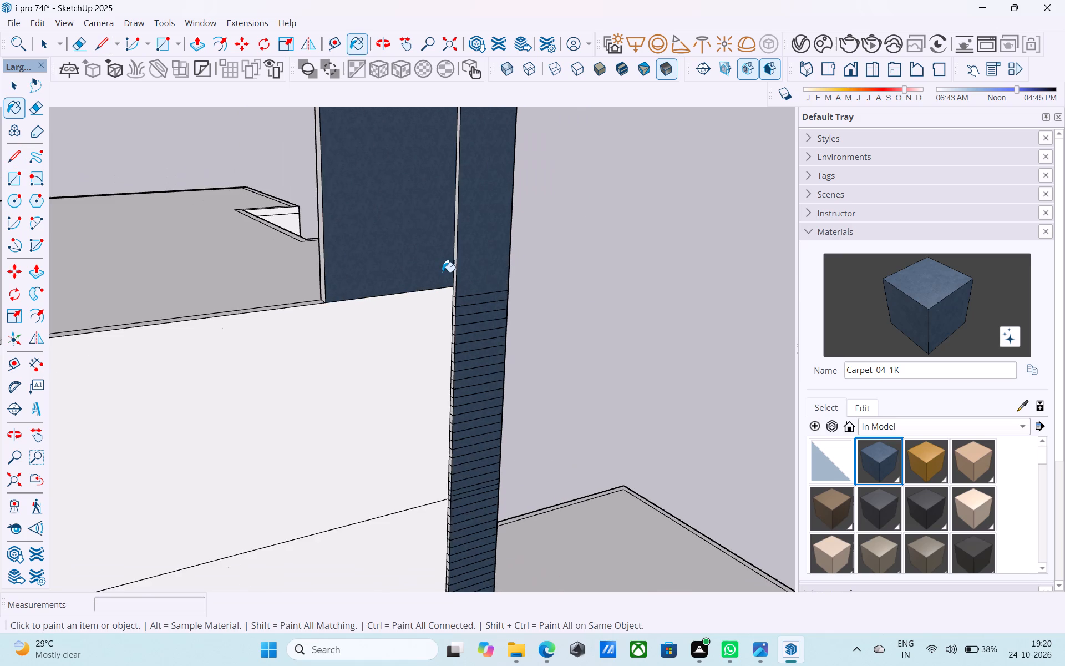
middle_click_drag(446, 252, 584, 241)
scroll(572, 240, "up", 8)
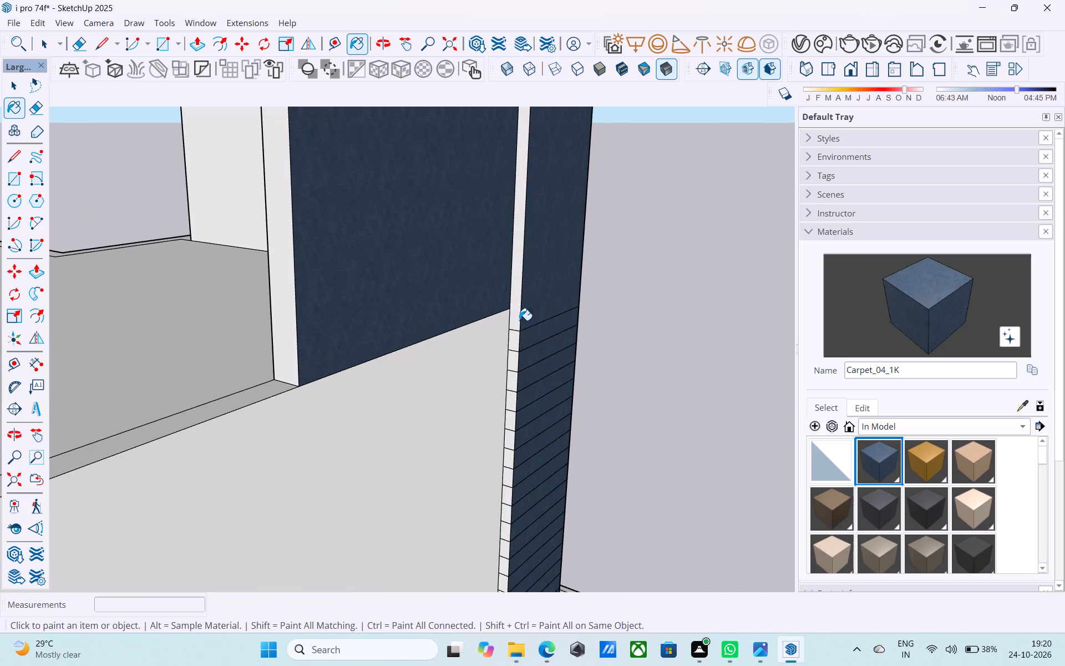
key("l")
scroll(515, 319, "up", 5)
left_click(505, 306)
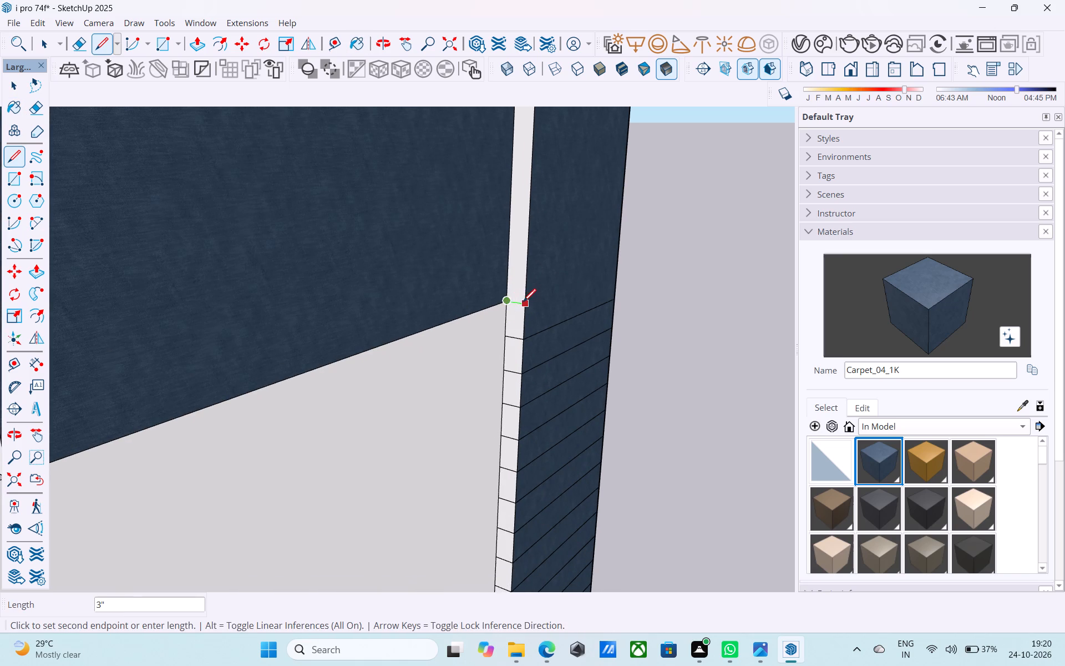
left_click(525, 303)
key("space")
left_click(897, 277)
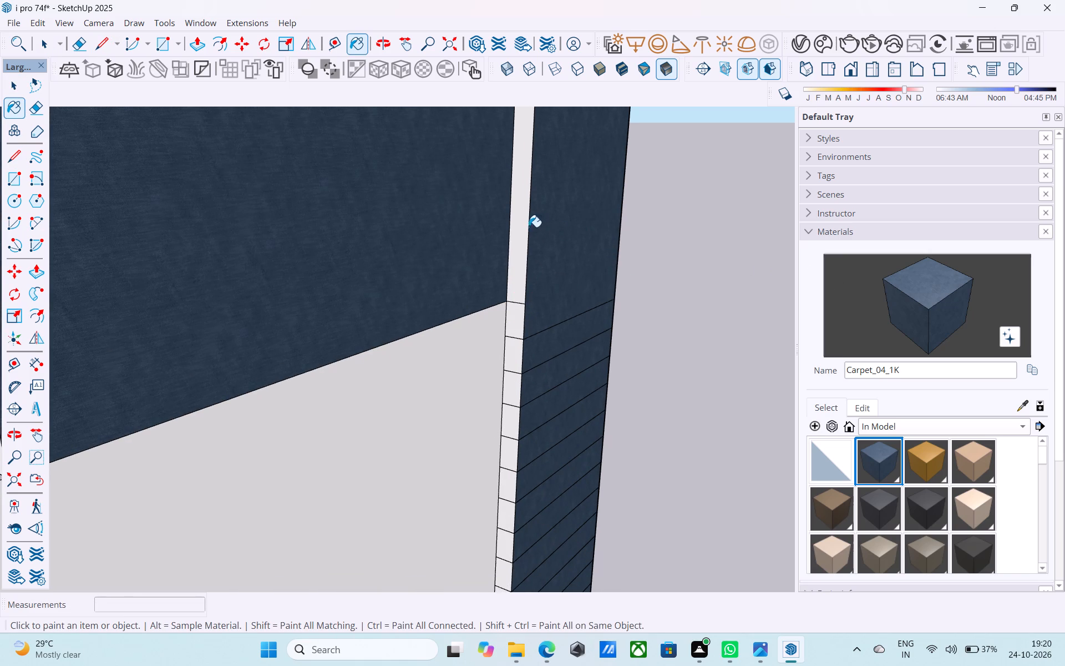
left_click(523, 225)
Save the model with the blue raised corner wall.
scroll(529, 231, "down", 6)
middle_click_drag(546, 274, 165, 284)
scroll(167, 285, "down", 12)
middle_click_drag(165, 282, 251, 318)
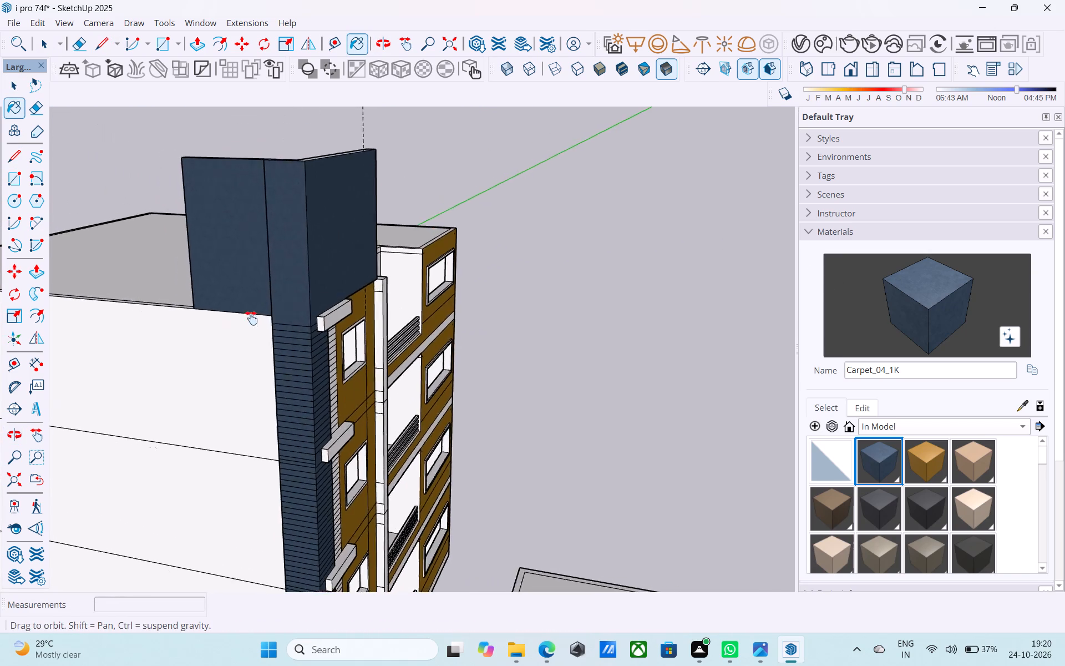
middle_click_drag(251, 318, 90, 317)
scroll(211, 239, "down", 5)
middle_click_drag(234, 264, 250, 314, "shift")
key("ctrl+s")
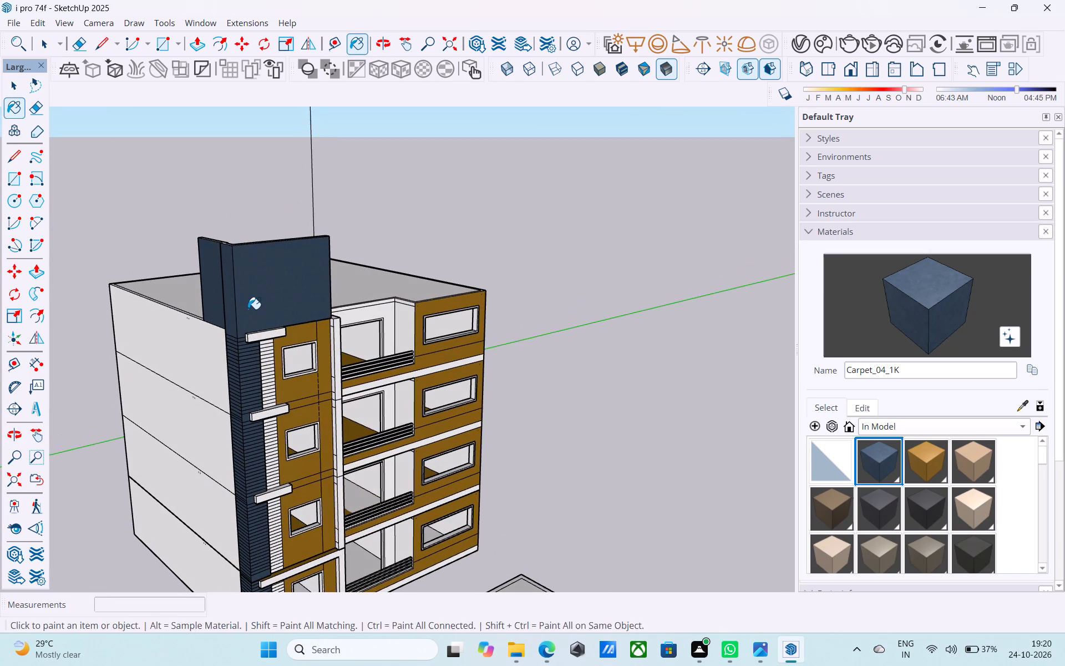
Examine the whole building from the front and both sides to review the facade and the blank side wall.
key("space")
scroll(238, 283, "down", 8)
middle_click_drag(219, 270, 212, 265)
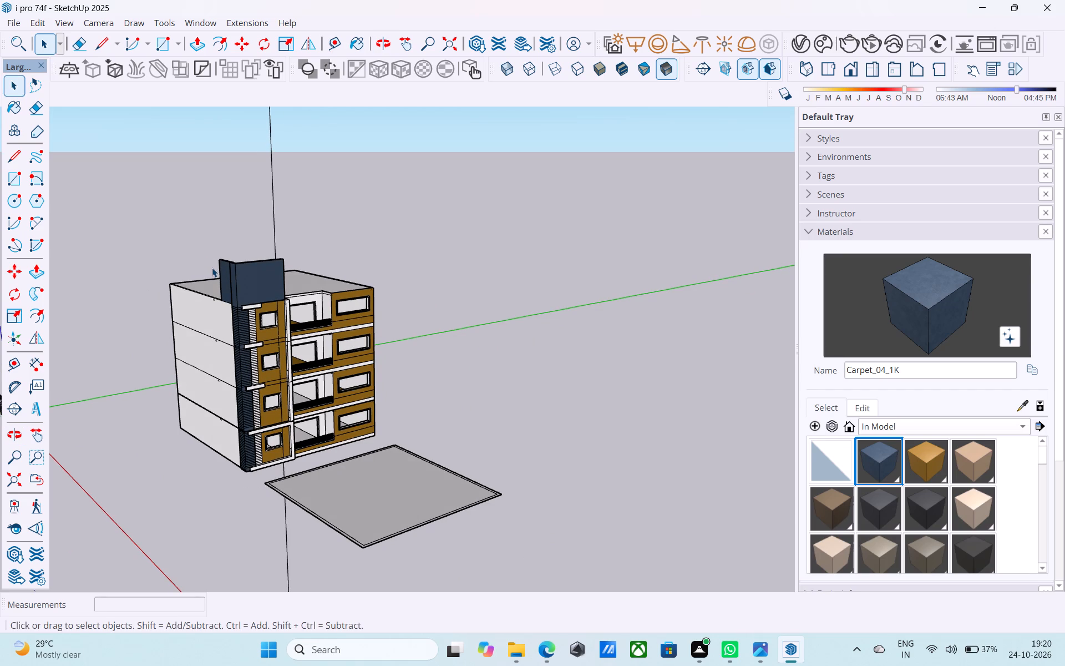
scroll(248, 280, "down", 4)
middle_click_drag(270, 295, 209, 261)
middle_click_drag(260, 301, 311, 297)
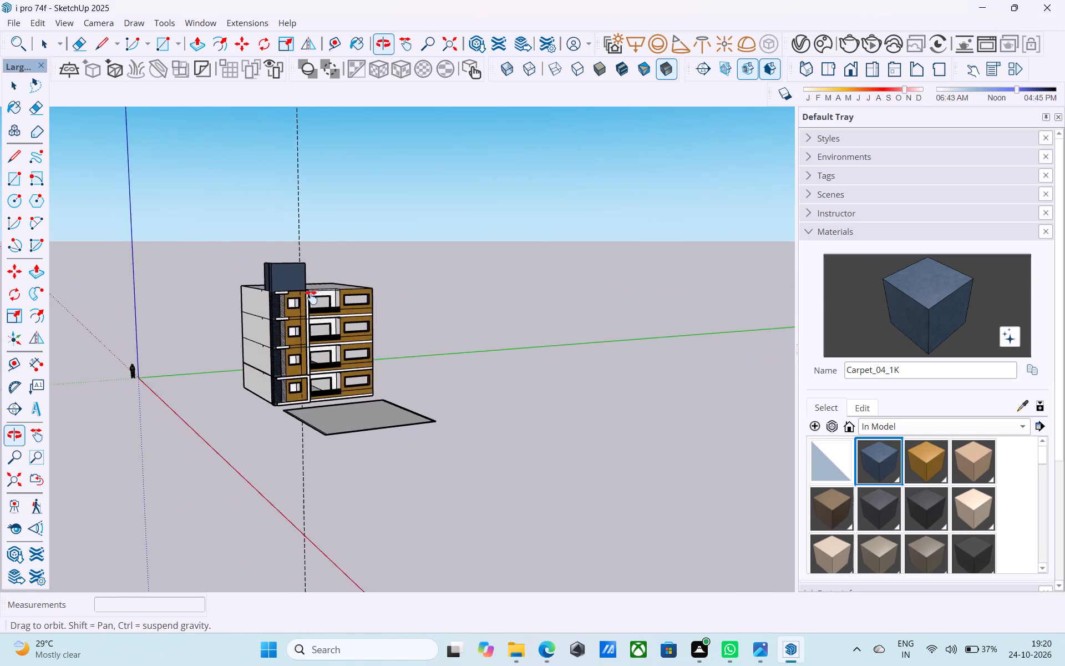
middle_click_drag(311, 297, 335, 302)
scroll(335, 302, "up", 2)
scroll(335, 302, "down", 3)
middle_click_drag(335, 302, 622, 311, "shift")
middle_click_drag(461, 325, 496, 289)
middle_click_drag(434, 334, 408, 314)
scroll(388, 340, "up", 7)
scroll(412, 355, "down", 3)
middle_click_drag(402, 355, 196, 396)
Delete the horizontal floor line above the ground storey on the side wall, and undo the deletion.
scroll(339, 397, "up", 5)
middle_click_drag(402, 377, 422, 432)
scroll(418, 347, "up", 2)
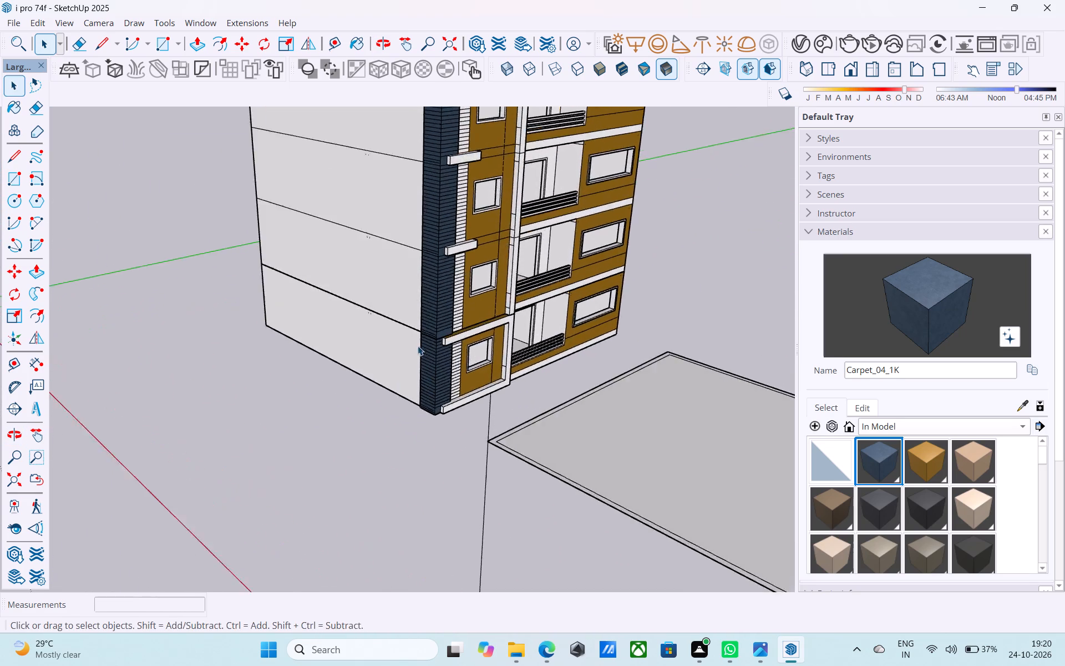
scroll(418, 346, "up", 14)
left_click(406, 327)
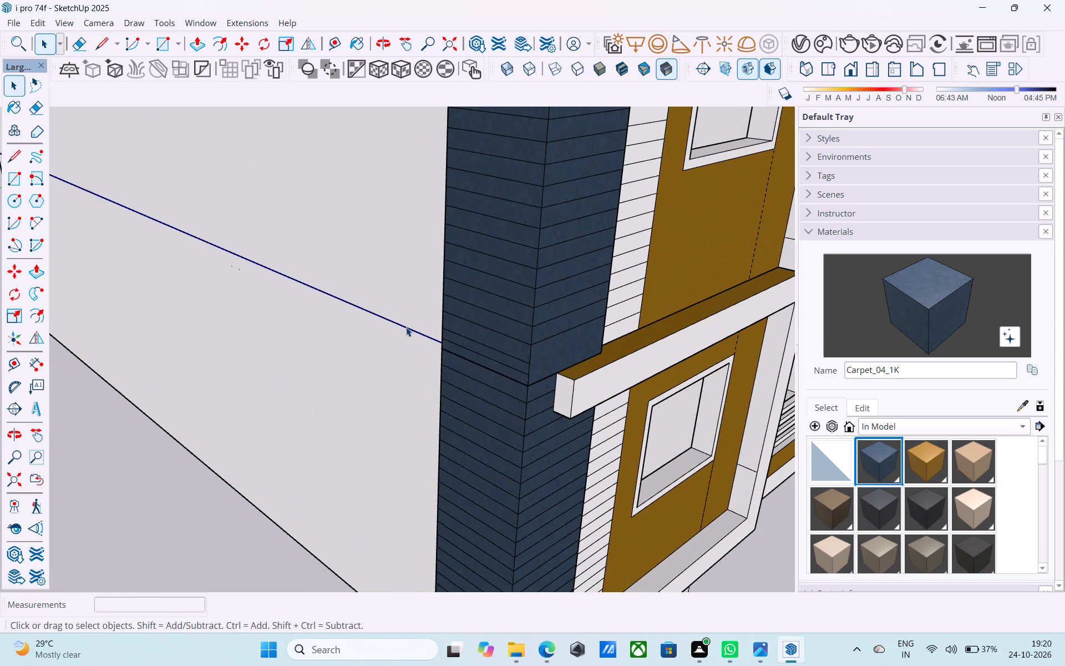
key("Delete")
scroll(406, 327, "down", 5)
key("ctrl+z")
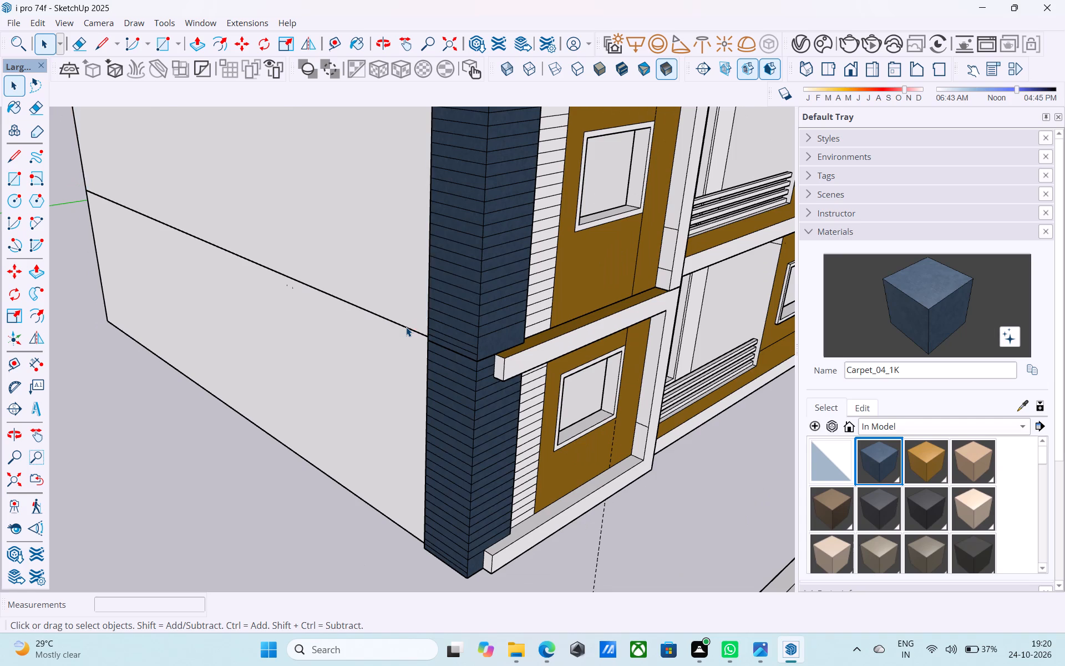
Open the ground-floor group and place a horizontal guide 3' above the side wall's bottom edge.
scroll(406, 327, "down", 5)
middle_click_drag(406, 331, 454, 305)
scroll(405, 357, "up", 5)
left_click(398, 350)
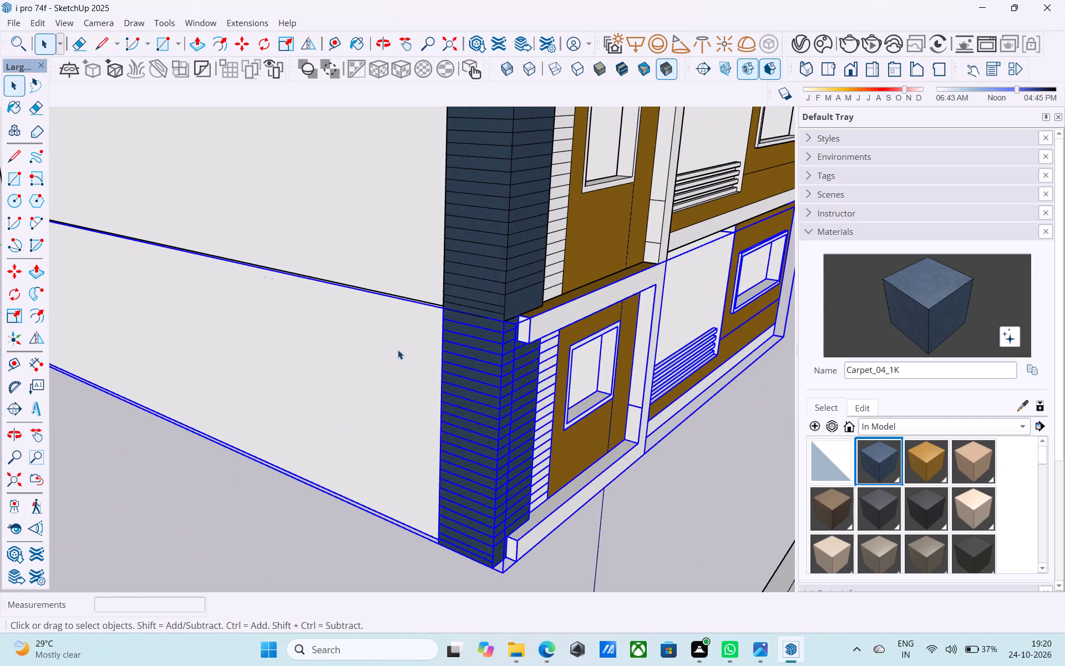
key("p")
key("space")
double_click(396, 338)
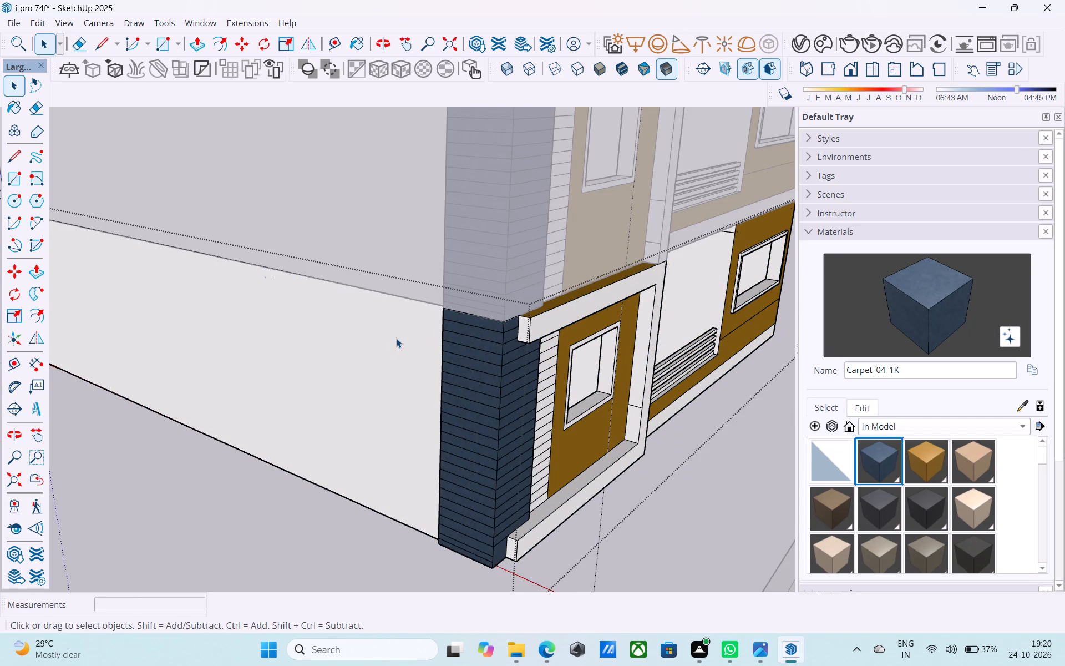
scroll(396, 338, "down", 2)
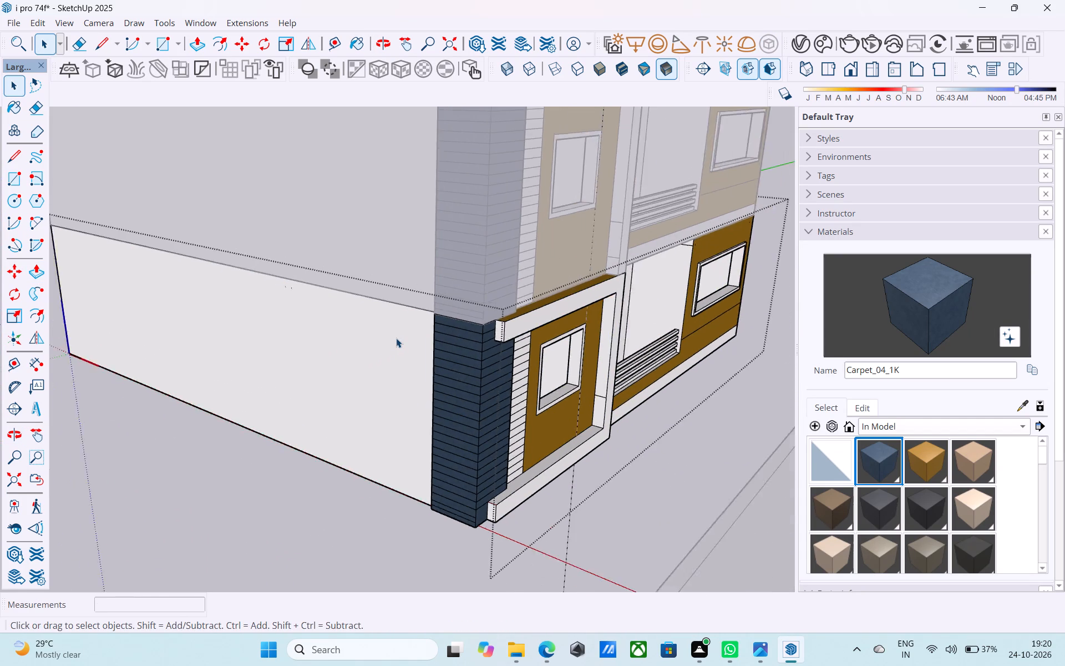
scroll(396, 338, "down", 4)
middle_click_drag(396, 338, 516, 340)
scroll(441, 439, "up", 6)
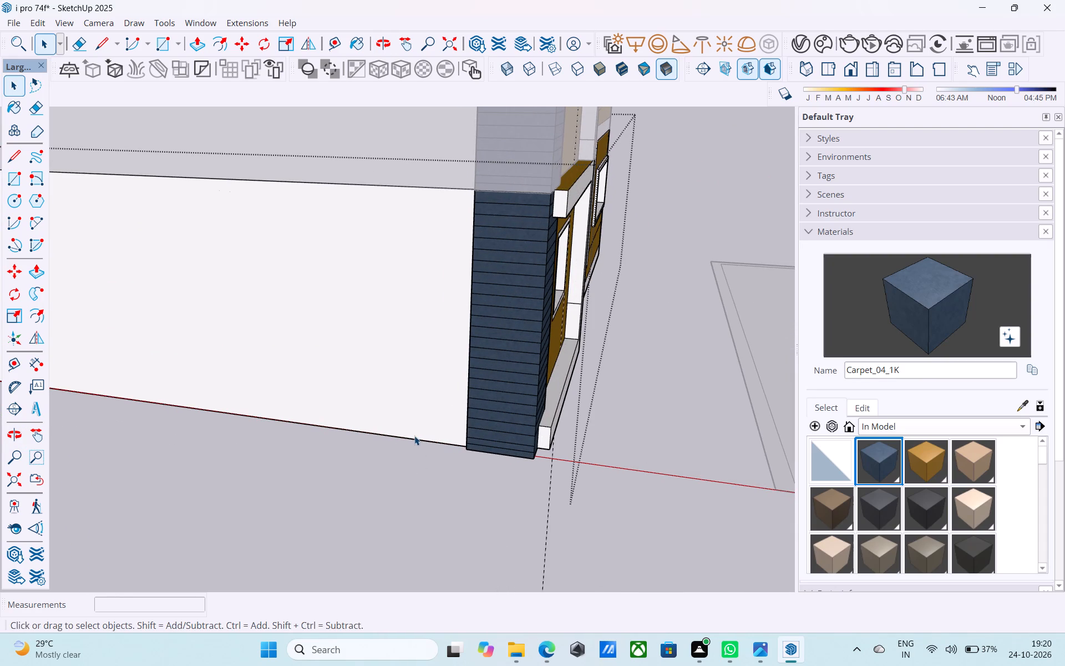
key("t")
left_click(397, 433)
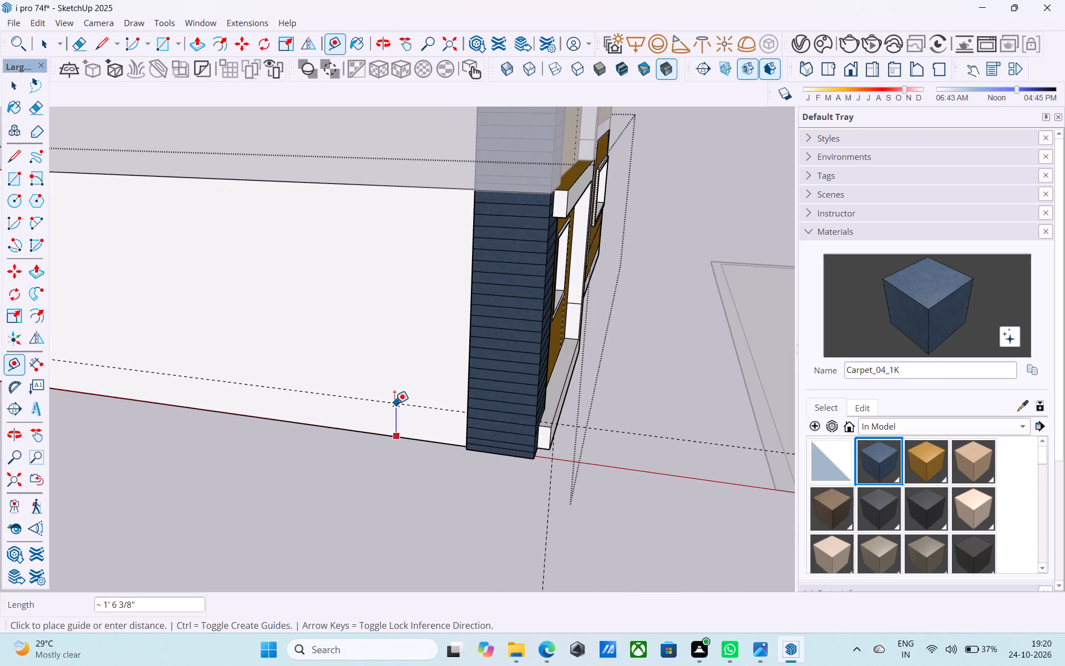
type("3'")
key("Return")
Place a vertical guide on the side wall 3' from its edge at the blue corner strip.
middle_click_drag(409, 392, 534, 385)
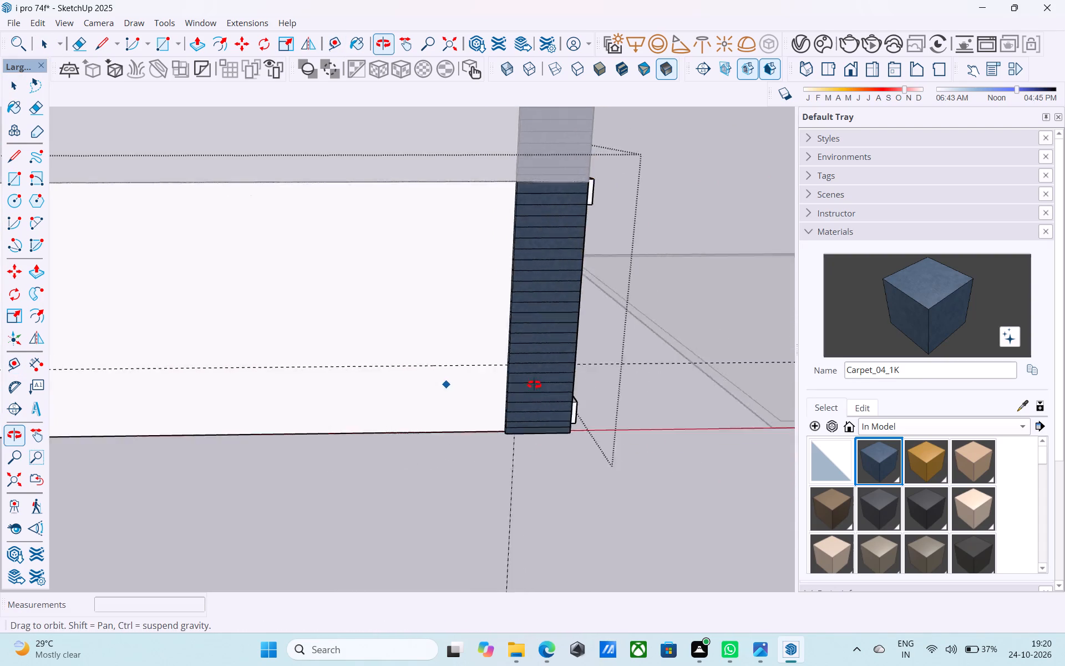
middle_click_drag(534, 385, 672, 422)
scroll(500, 301, "up", 7)
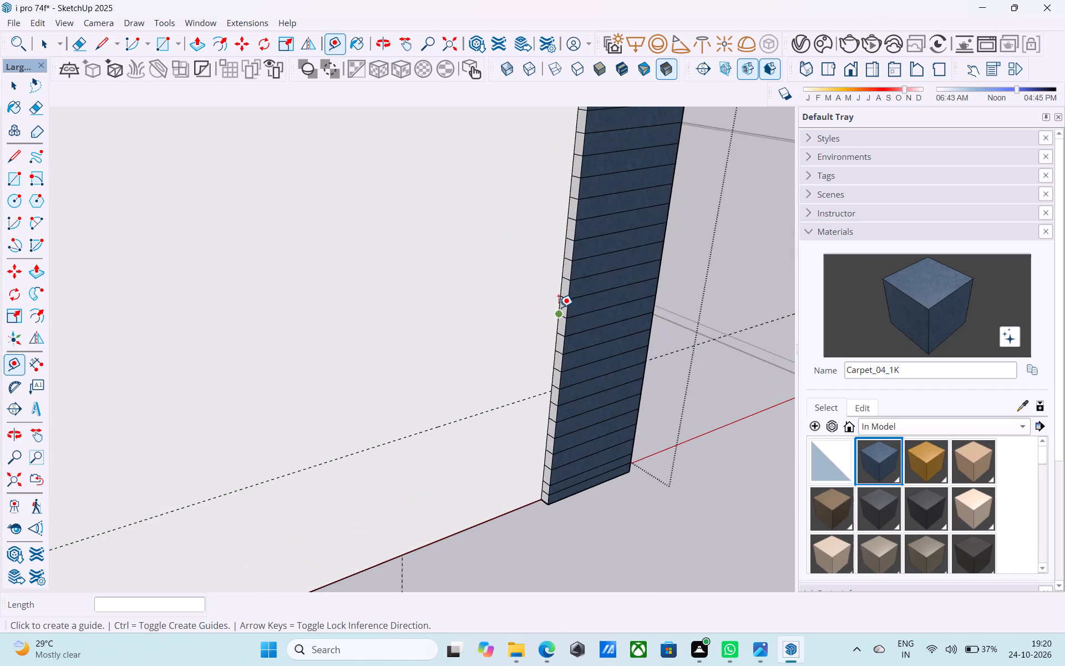
left_click(556, 306)
type("1'")
key("Return")
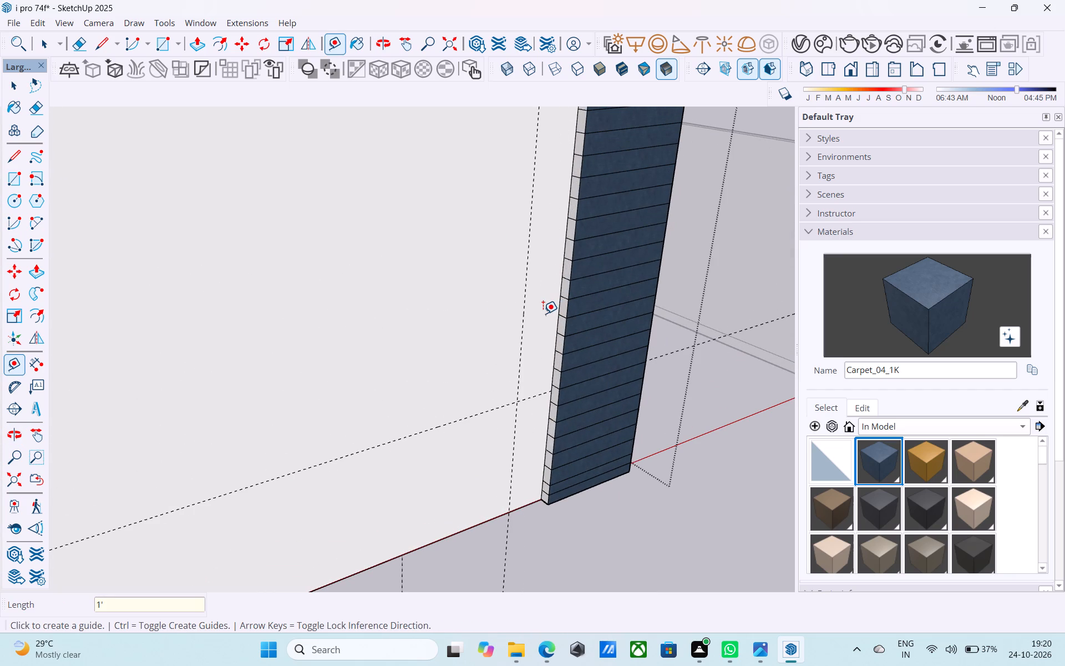
type("3'")
key("Return")
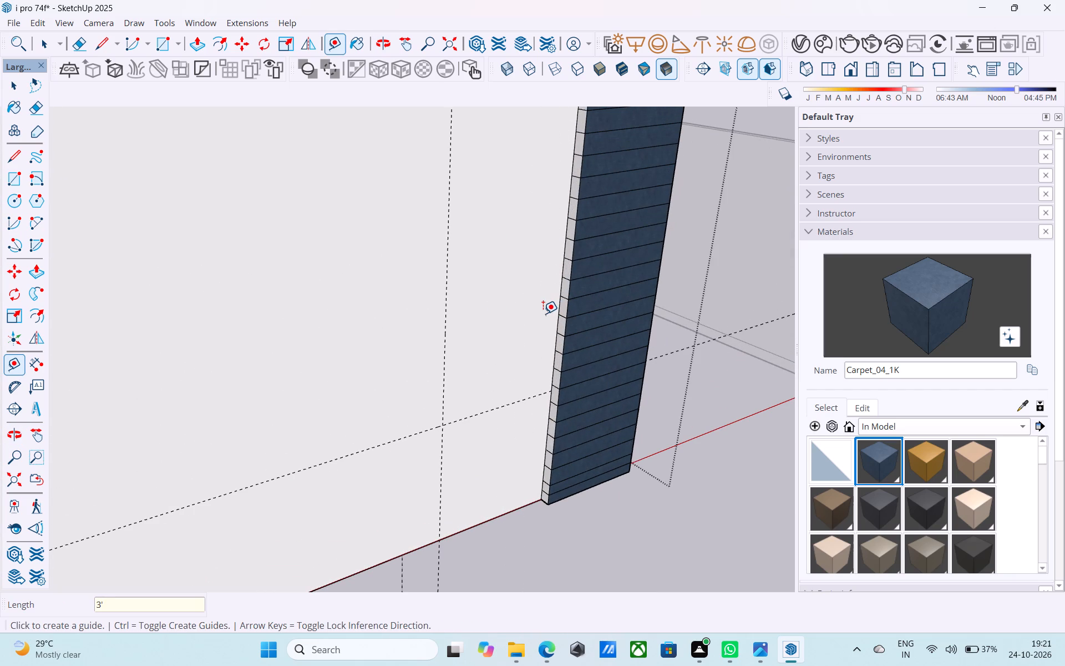
Draw a 4' by 4' window square on the side wall from the guides' intersection, extending up and away from the corner strip.
key("r")
left_click(445, 429)
scroll(292, 307, "down", 2)
middle_click_drag(291, 306, 221, 246)
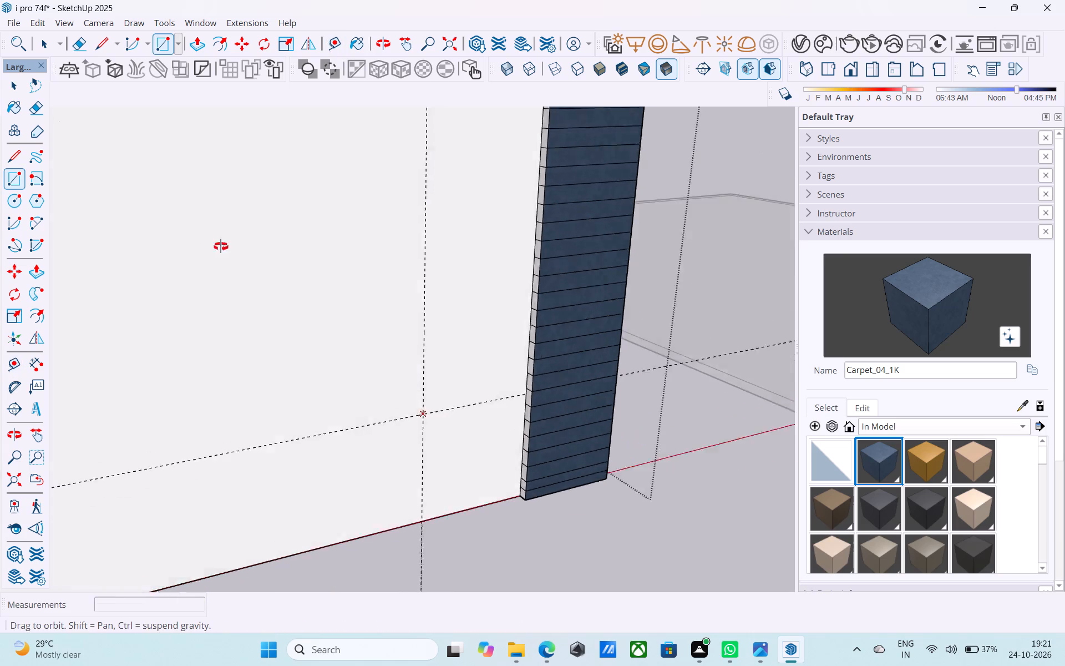
middle_click_drag(221, 246, 160, 200)
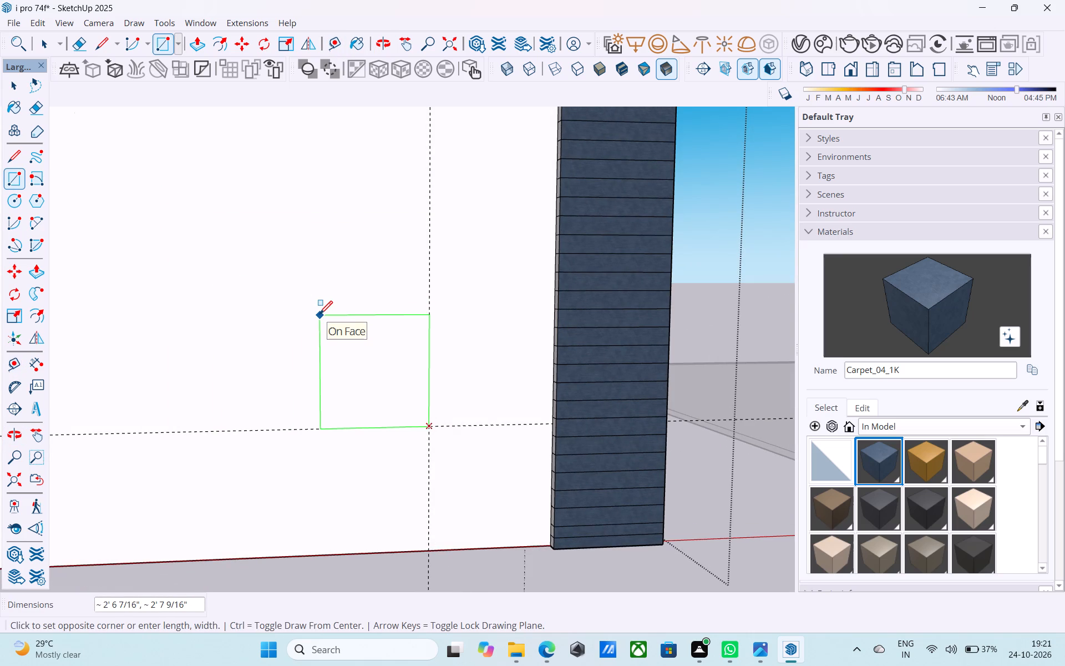
type("4',4")
key("apostrophe")
key("Return")
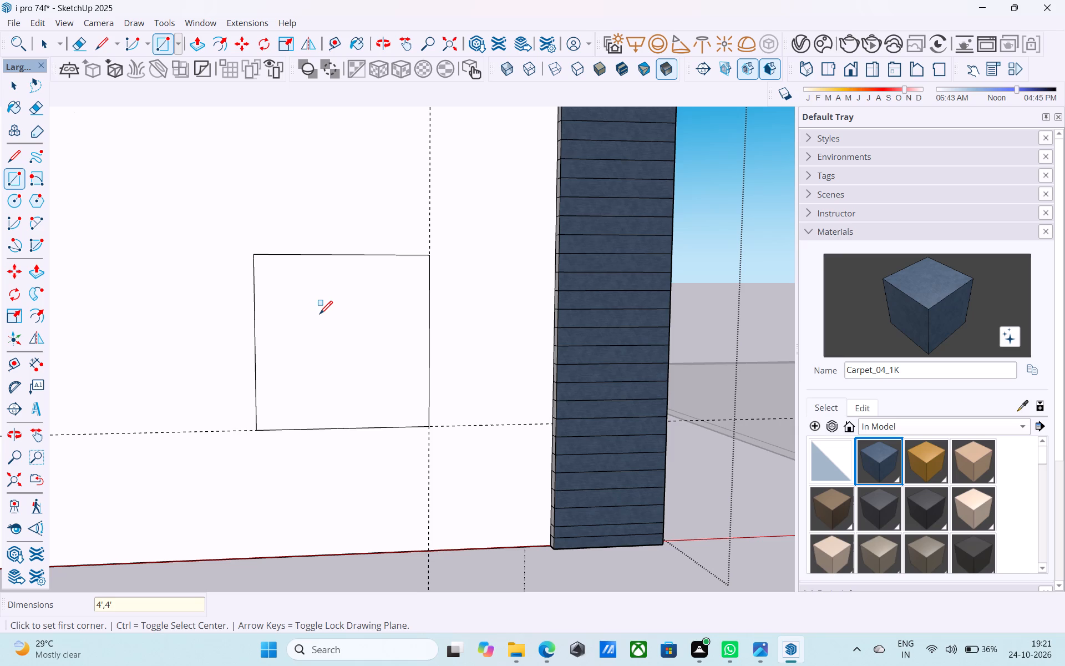
Offset the window square's outline 3" inward to form a frame border.
scroll(308, 318, "down", 9)
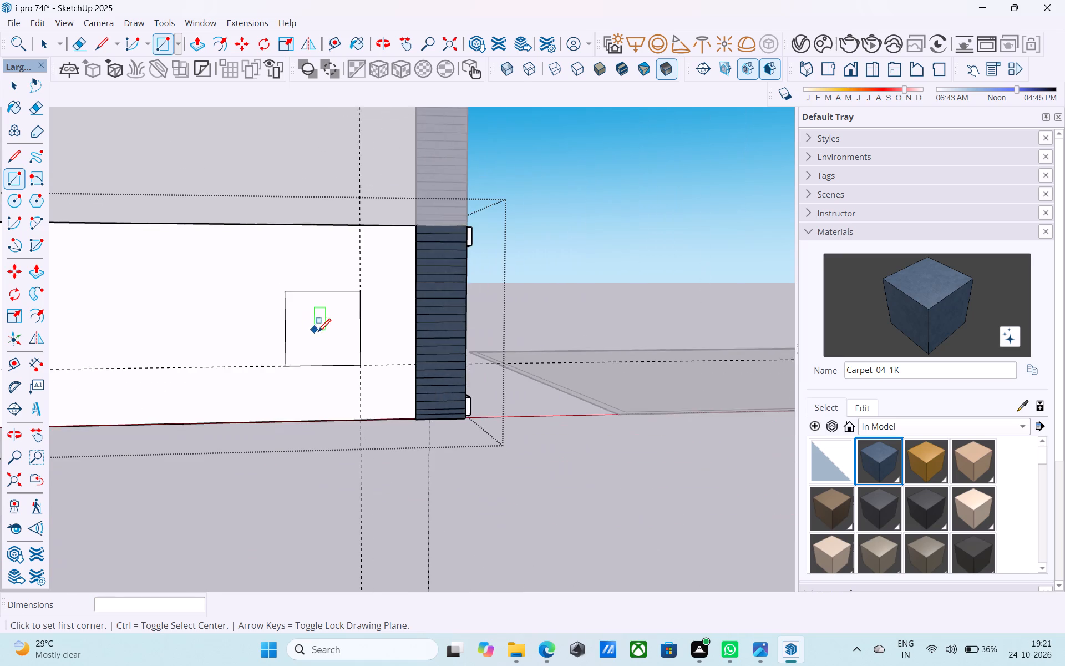
middle_click_drag(318, 333, 312, 334)
scroll(312, 334, "up", 8)
key("space")
scroll(310, 334, "up", 2)
left_click(310, 334)
key("f")
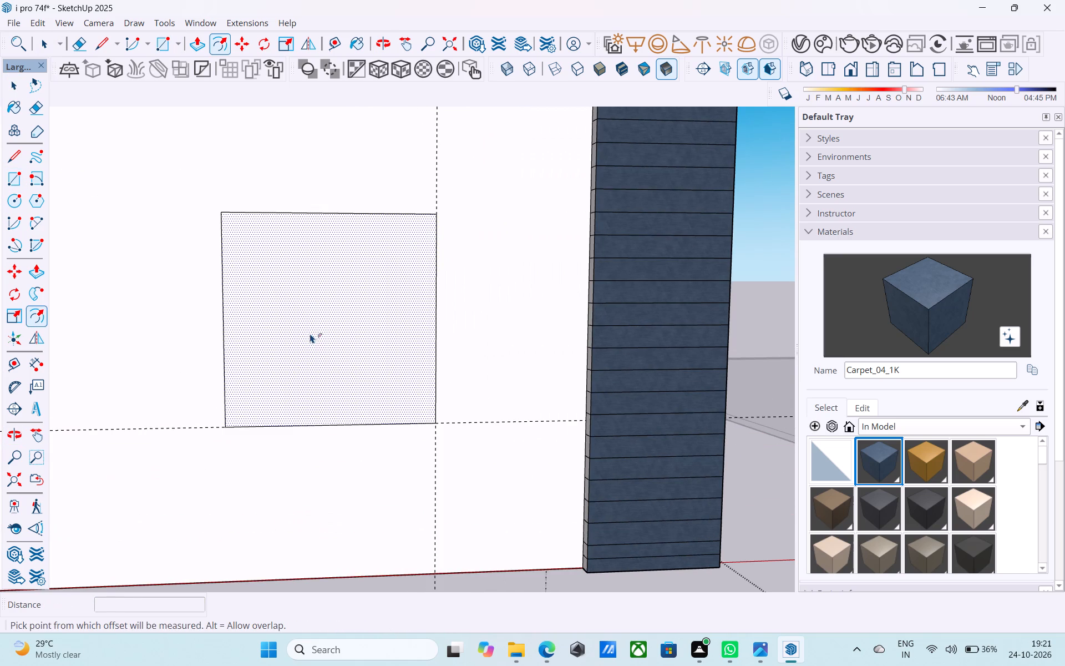
left_click(310, 334)
type("3\"")
key("Return")
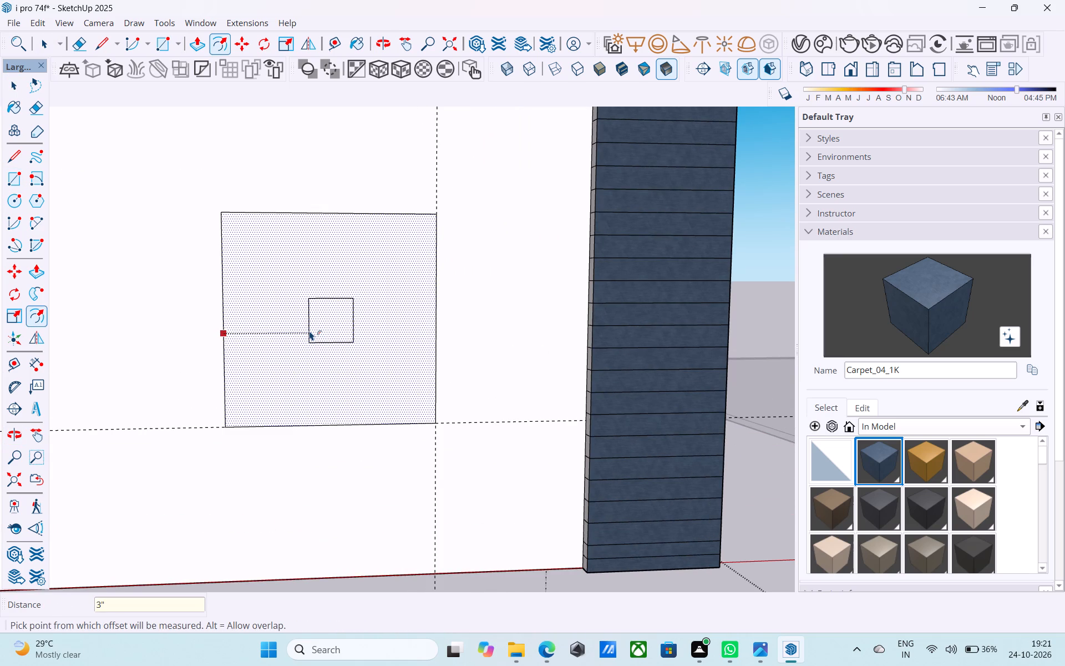
Push/Pull the inner window face 9" into the side wall.
key("space")
scroll(310, 331, "up", 3)
left_click(310, 331)
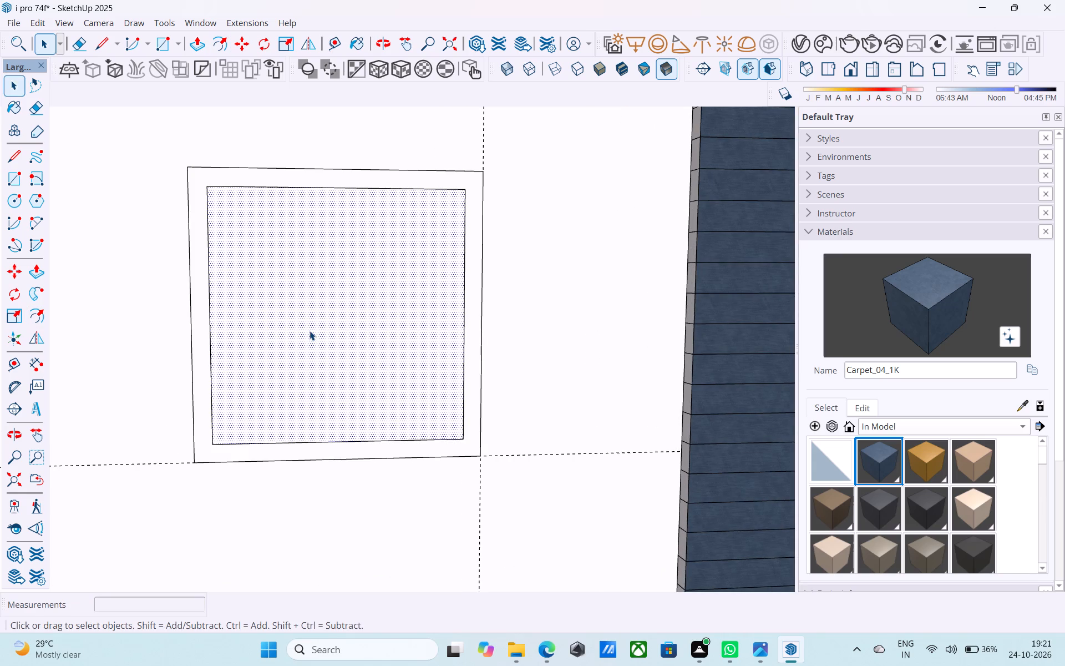
key("p")
left_click(310, 331)
scroll(302, 286, "up", 4)
left_click(302, 286)
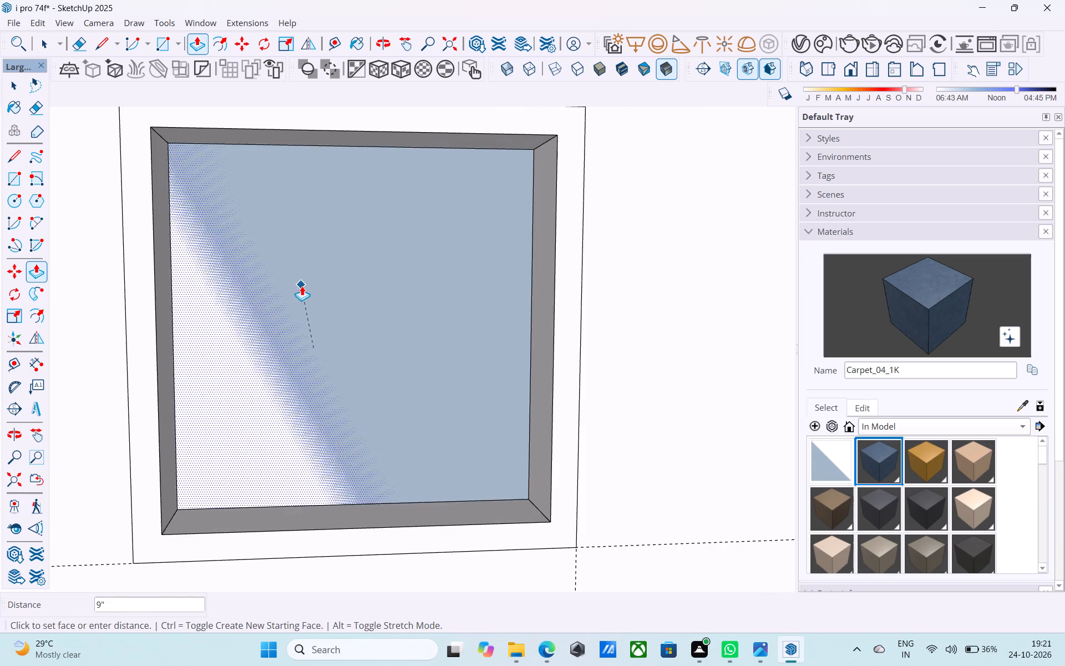
Leave the editing of the ground-floor group.
scroll(302, 286, "down", 17)
middle_click_drag(310, 316, 343, 501, "shift")
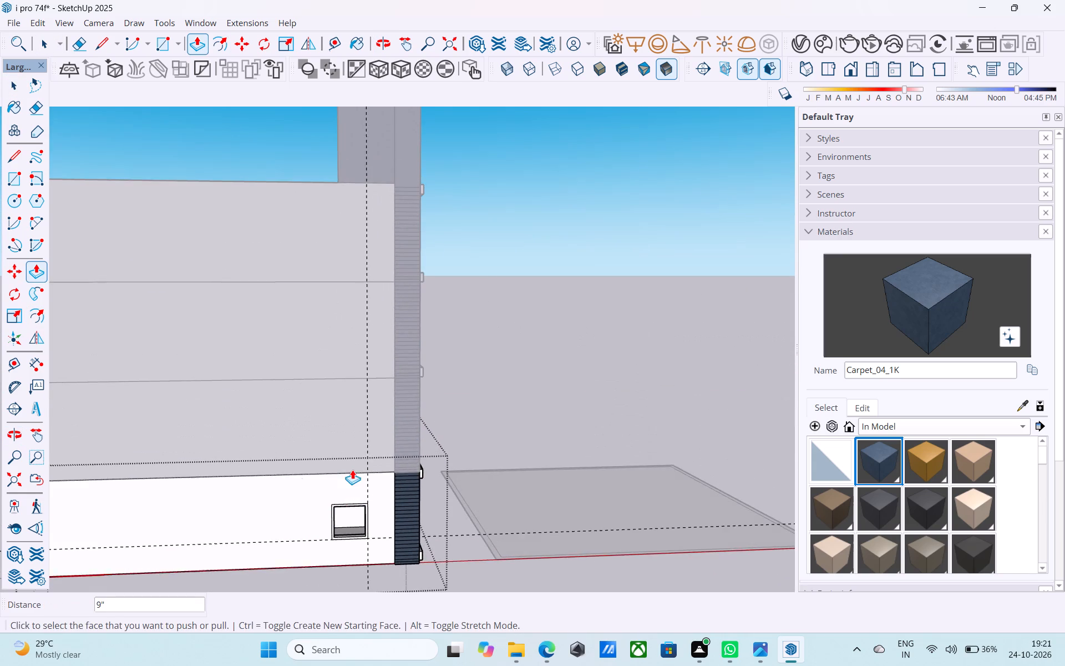
scroll(352, 470, "down", 5)
key("space")
left_click(456, 411)
Place a horizontal guide on the side wall 3' above the second storey's floor line.
scroll(368, 461, "up", 4)
middle_click_drag(363, 465, 362, 452, "shift")
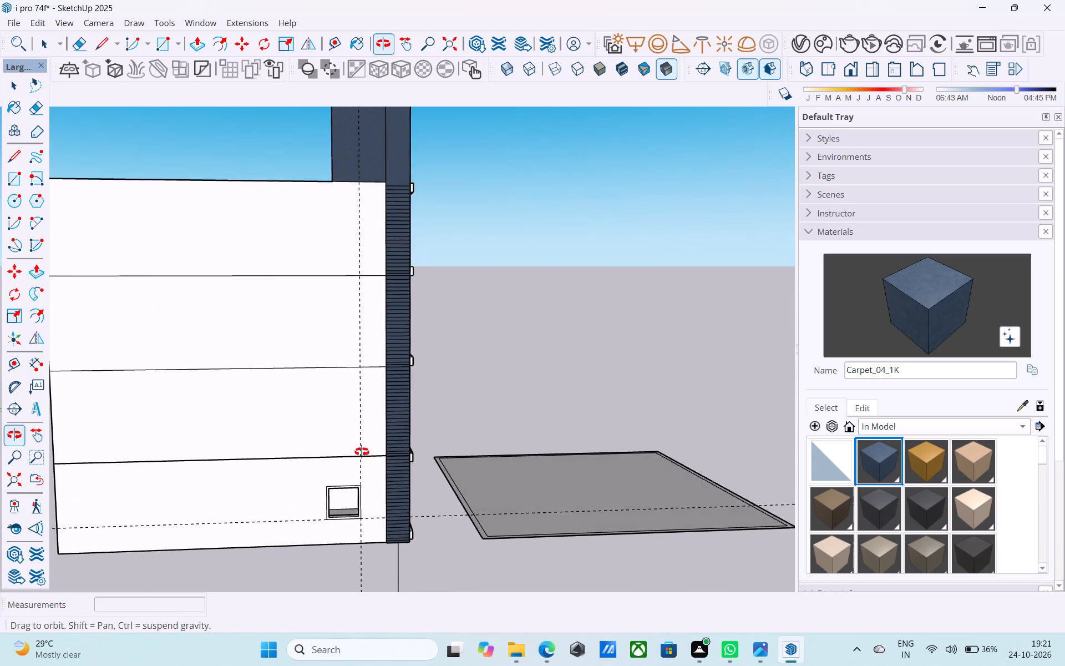
middle_click_drag(362, 452, 339, 484, "shift")
key("t")
scroll(336, 485, "up", 1)
left_click(334, 458)
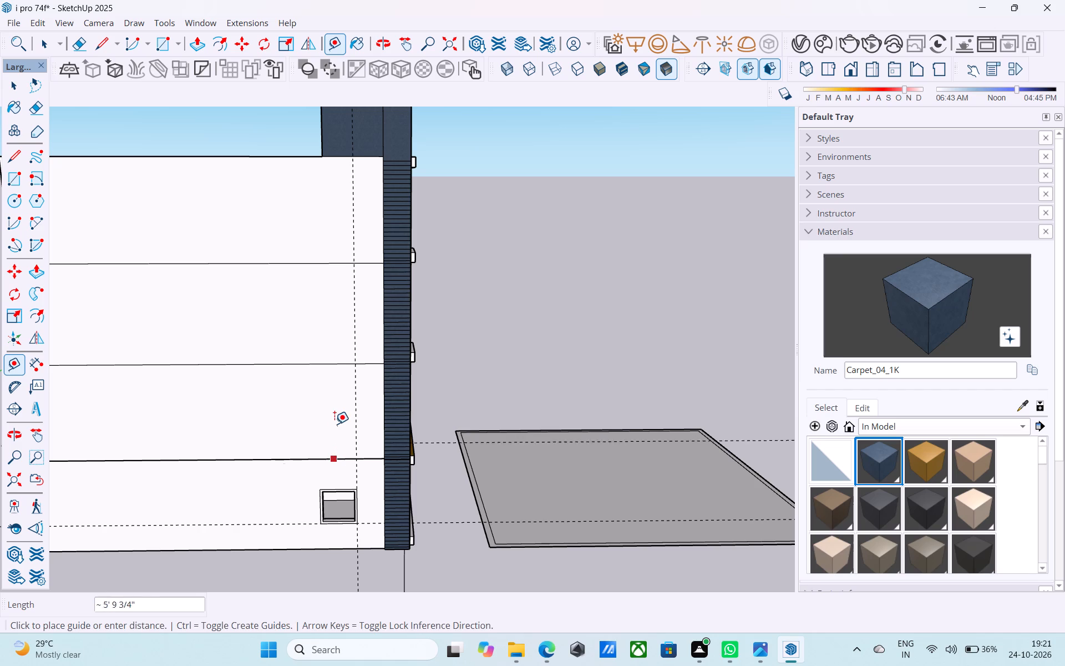
middle_click_drag(341, 406, 227, 440)
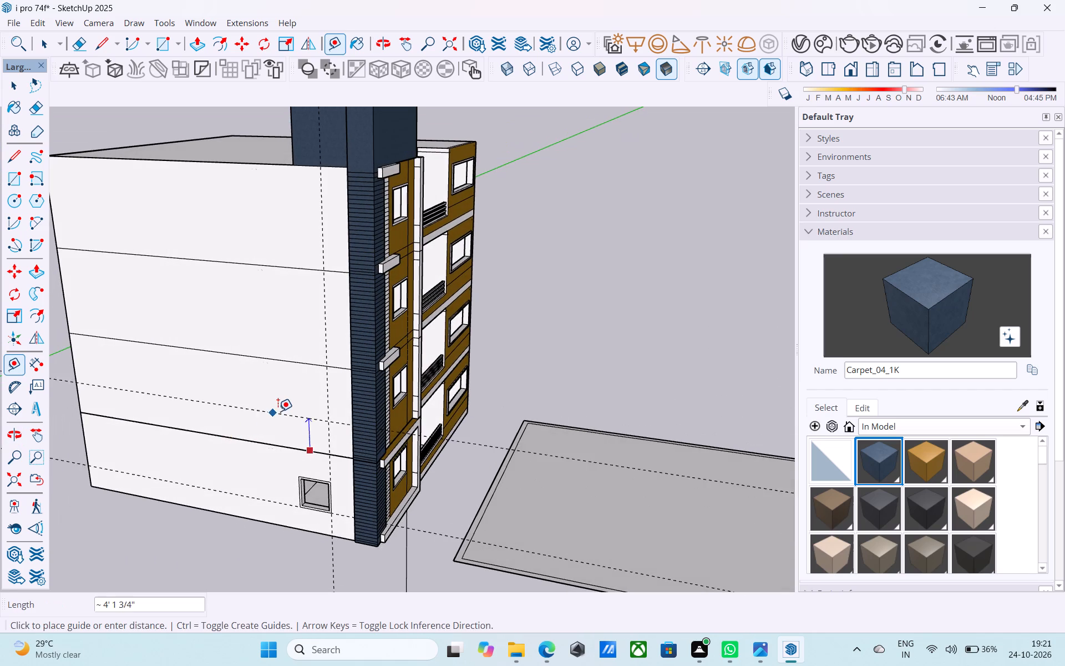
key("3")
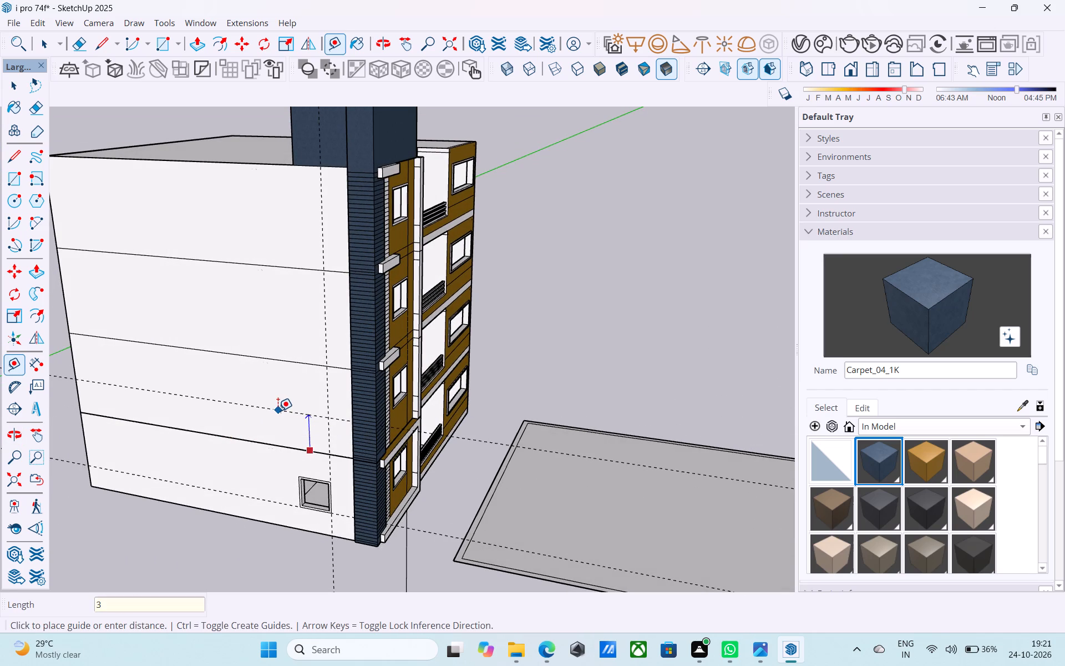
key("Return")
type("3'")
key("Return")
middle_click_drag(278, 411, 371, 392)
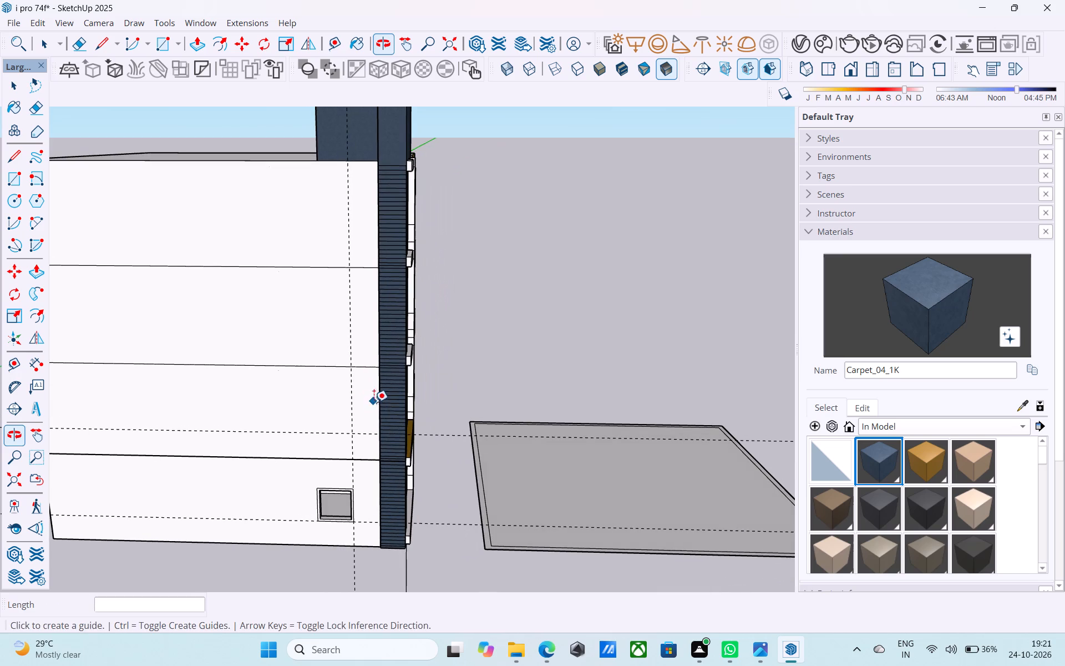
Save the model and draw a 4' by 4' second-storey window square from the guides' intersection, extending up and away from the corner strip.
key("r")
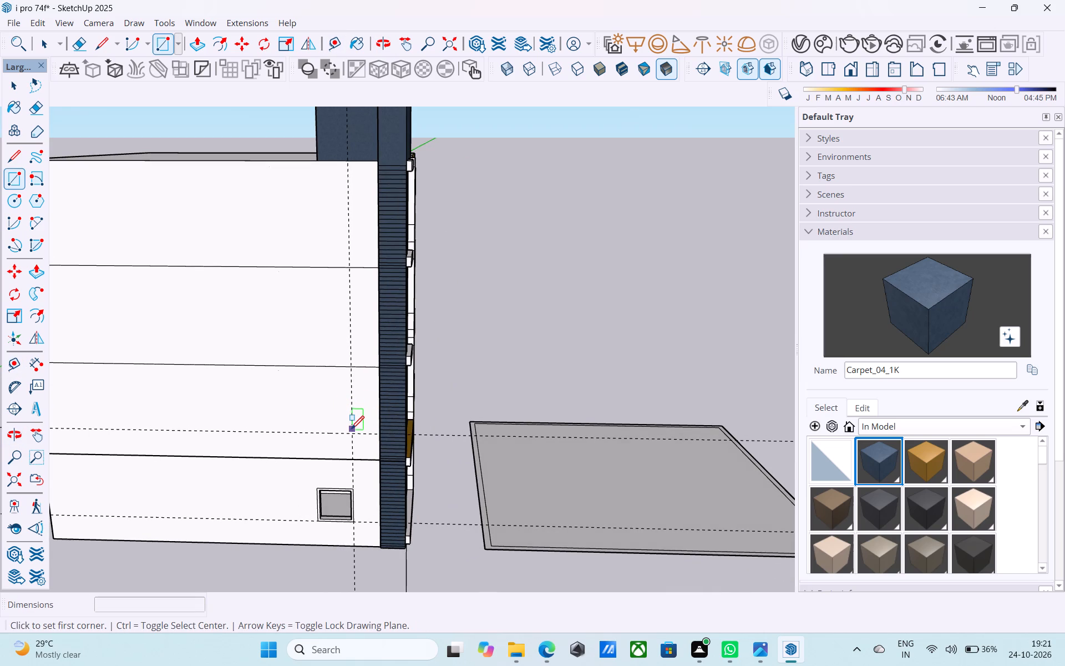
key("ctrl+s")
scroll(346, 432, "up", 4)
left_click(358, 434)
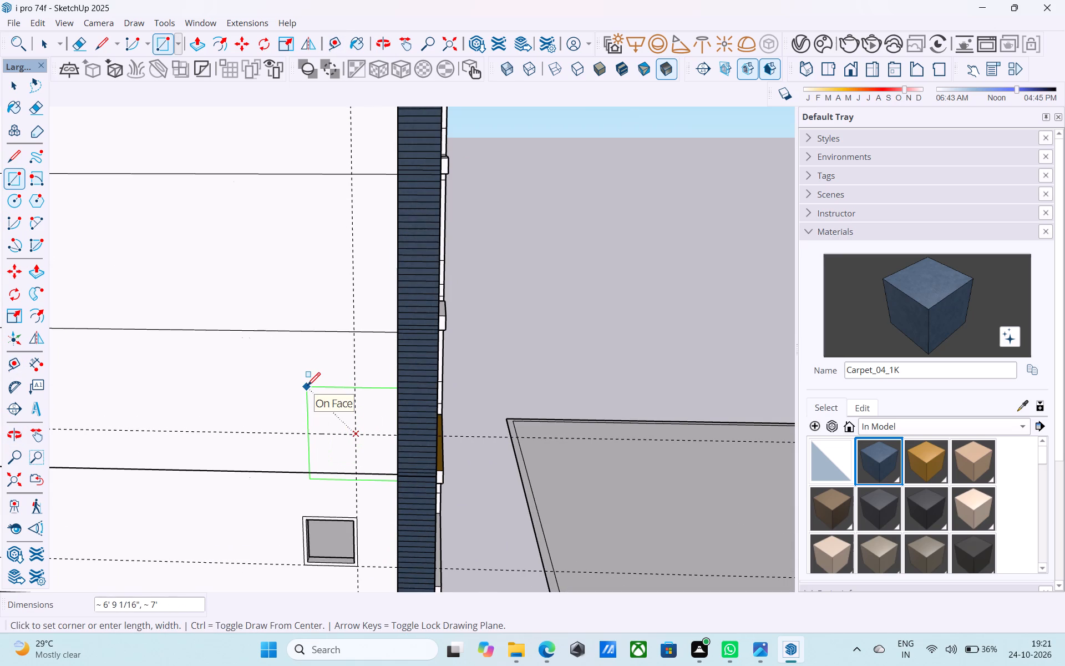
key("r")
scroll(343, 431, "up", 4)
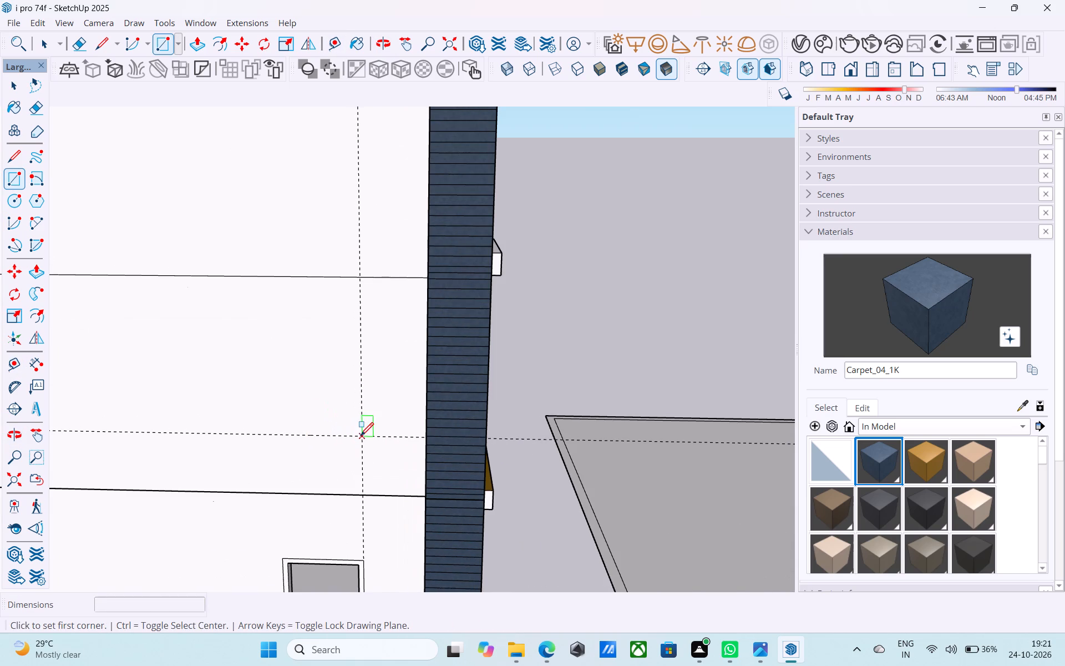
left_click(361, 437)
type("4',4'")
key("Return")
Offset the second-storey window square's outline 3" inward to form a frame border.
key("space")
left_click(291, 391)
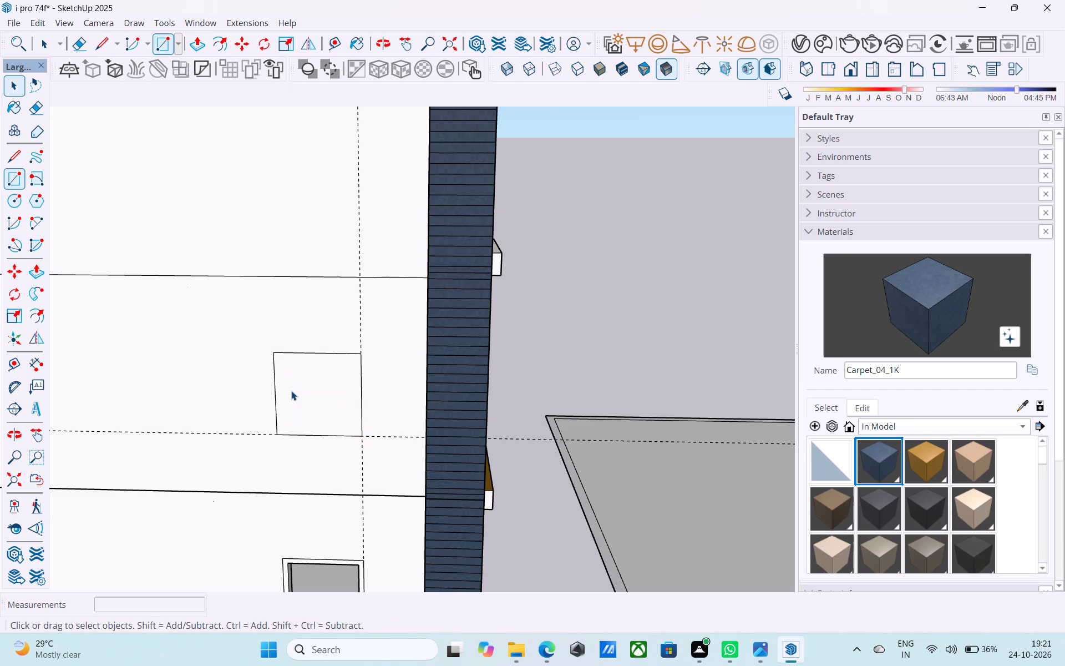
key("f")
left_click(291, 391)
type("3\"")
key("Return")
Push/Pull the second-storey window's inner face 9" into the side wall.
key("space")
left_click(296, 393)
left_click(304, 399)
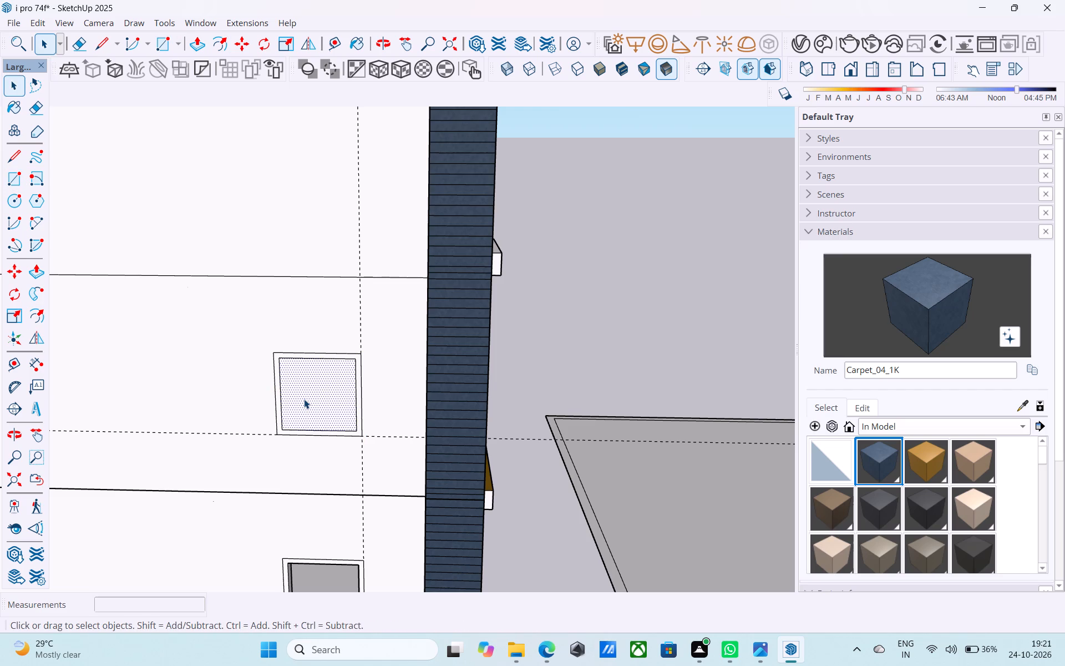
key("p")
left_click(304, 399)
scroll(306, 389, "up", 3)
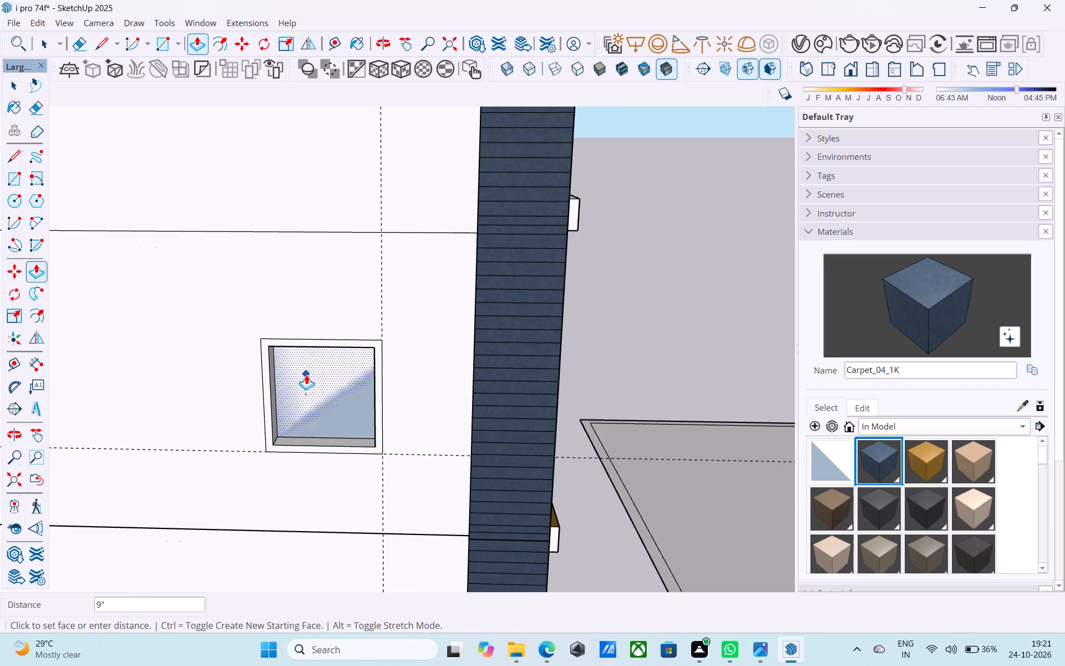
left_click(306, 375)
Place a horizontal guide on the side wall 3' above the third storey's floor line.
scroll(307, 371, "down", 6)
middle_click_drag(307, 371, 324, 465)
key("space")
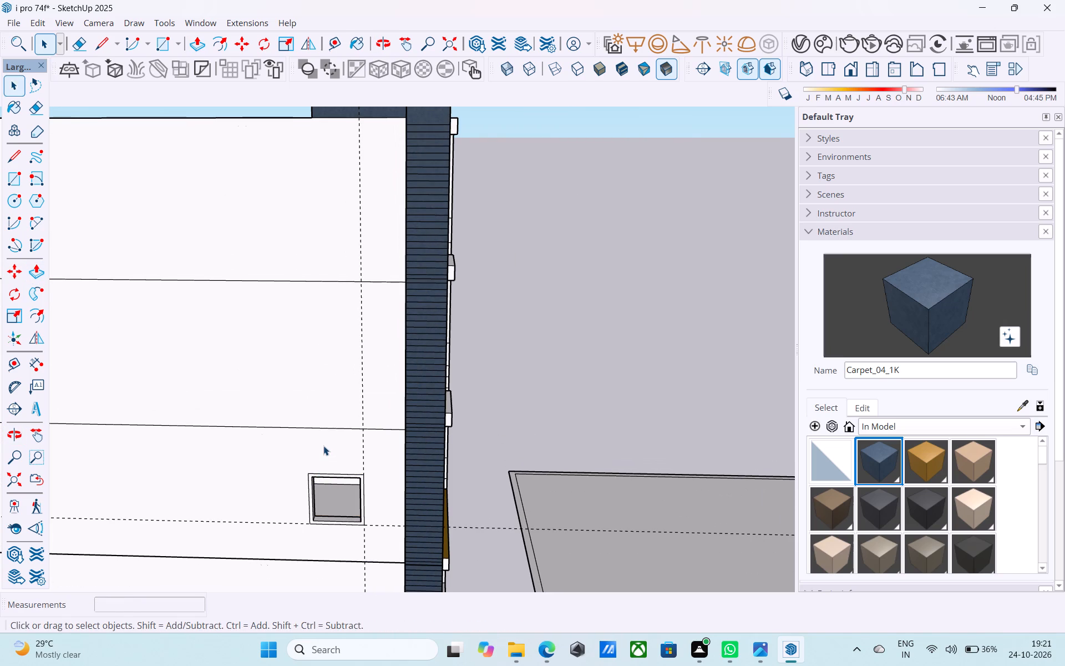
key("t")
left_click(320, 430)
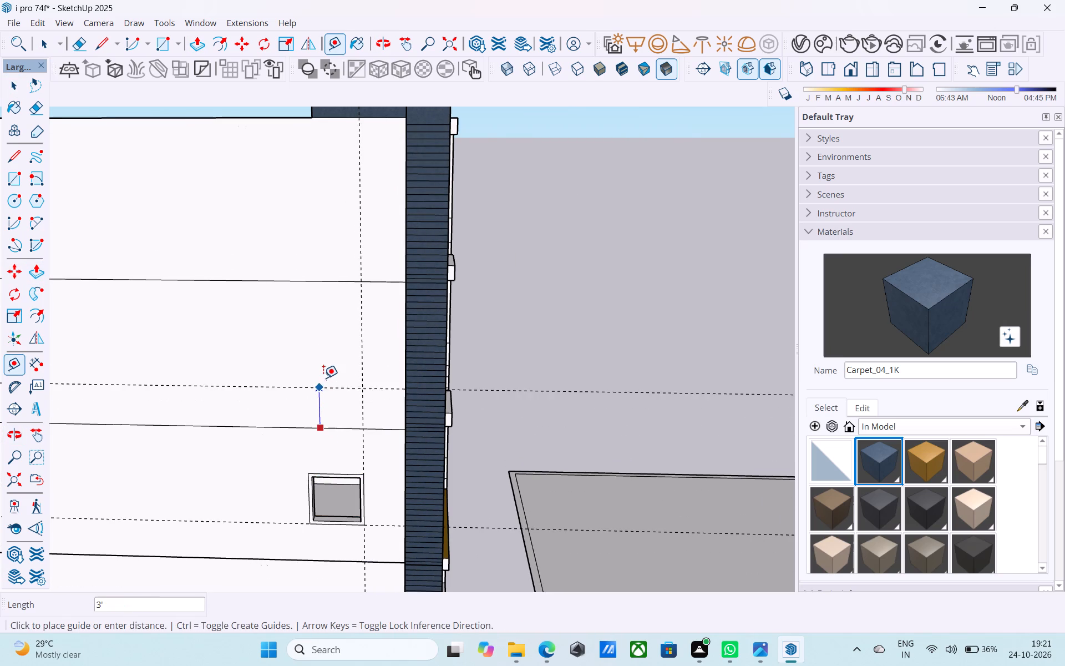
type("3;")
key("Return")
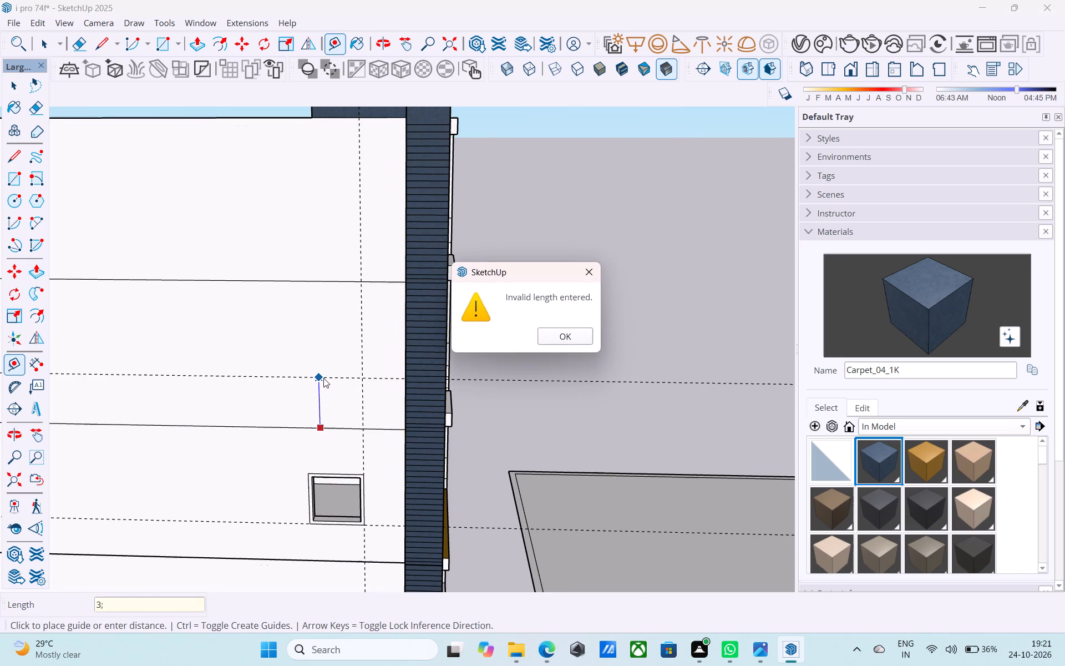
left_click(594, 273)
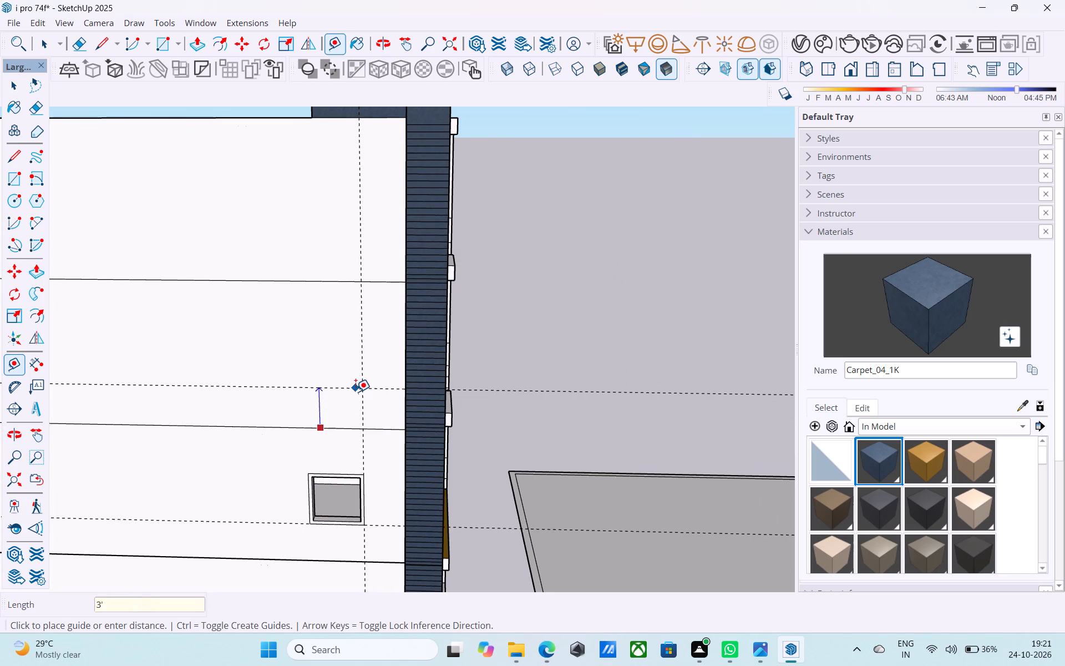
type("3'")
key("Return")
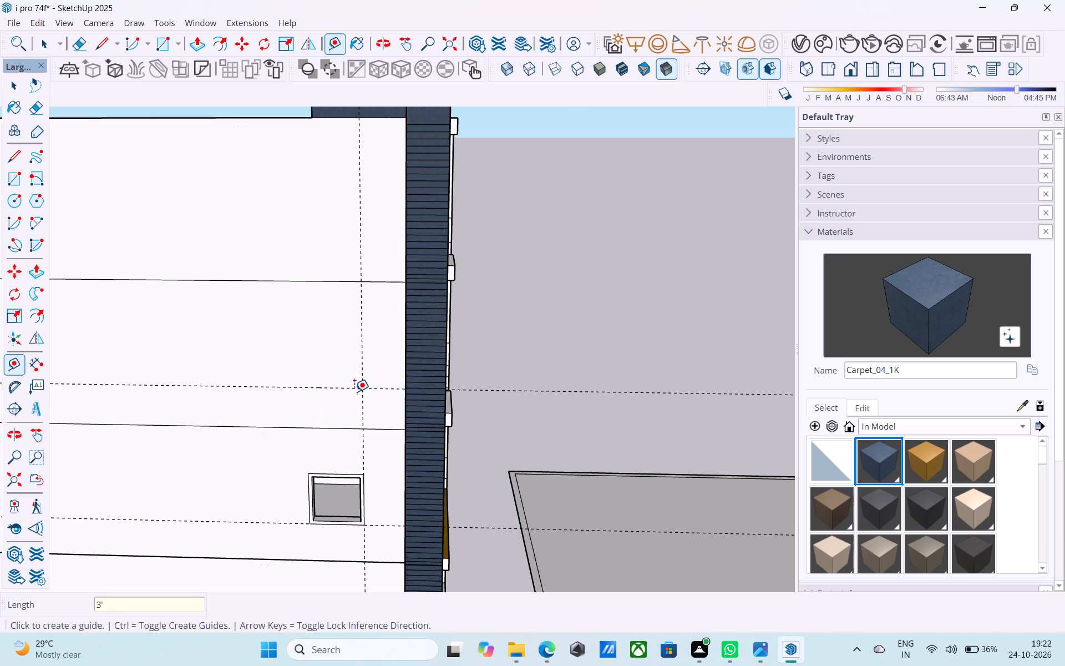
Draw a 4' by 4' third-storey window square from the guides' intersection, extending up and away from the corner strip.
key("r")
left_click(365, 387)
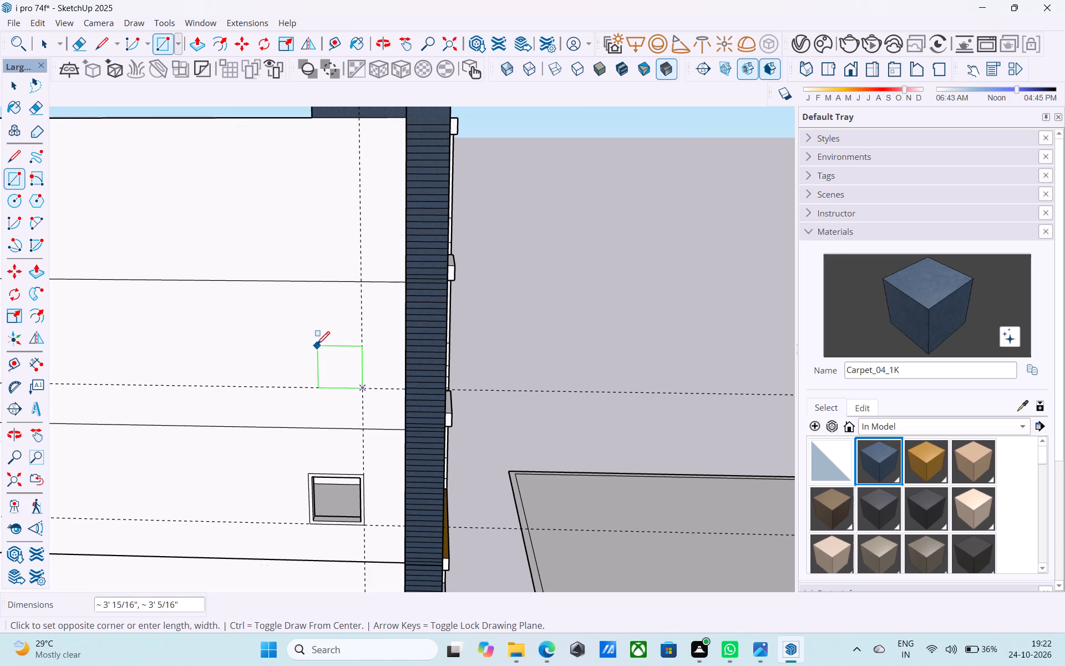
type("4',4'")
key("Return")
Offset the third-storey window square's outline 3" inward to form a frame border.
key("space")
left_click(325, 350)
key("f")
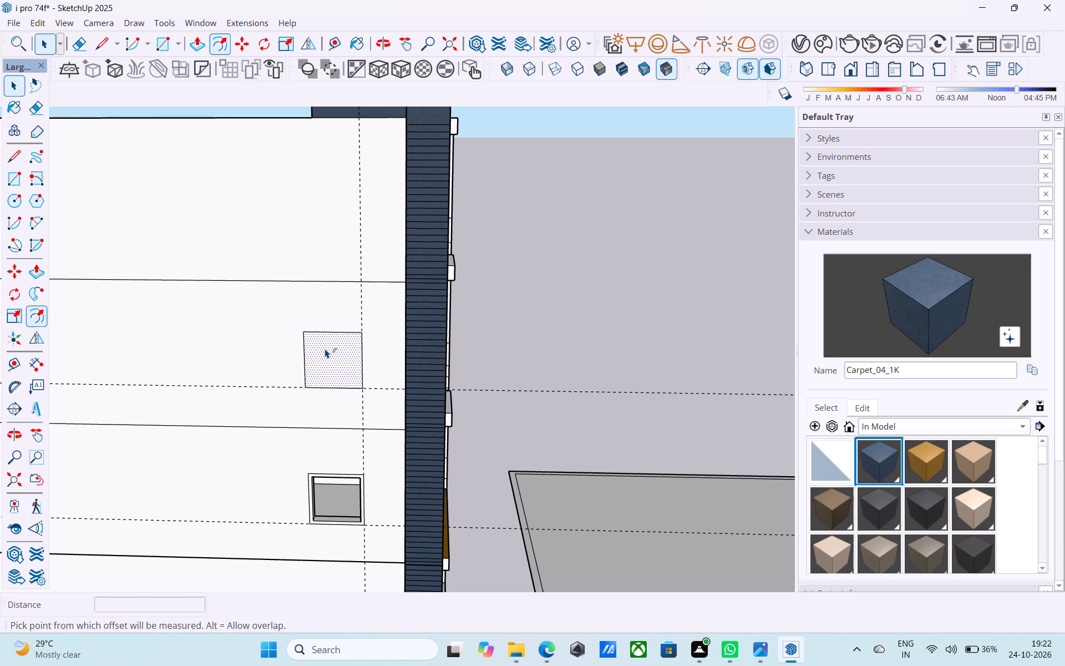
left_click(325, 349)
type("3\"")
key("Return")
Push/Pull the third-storey window's inner face 9" into the side wall.
key("space")
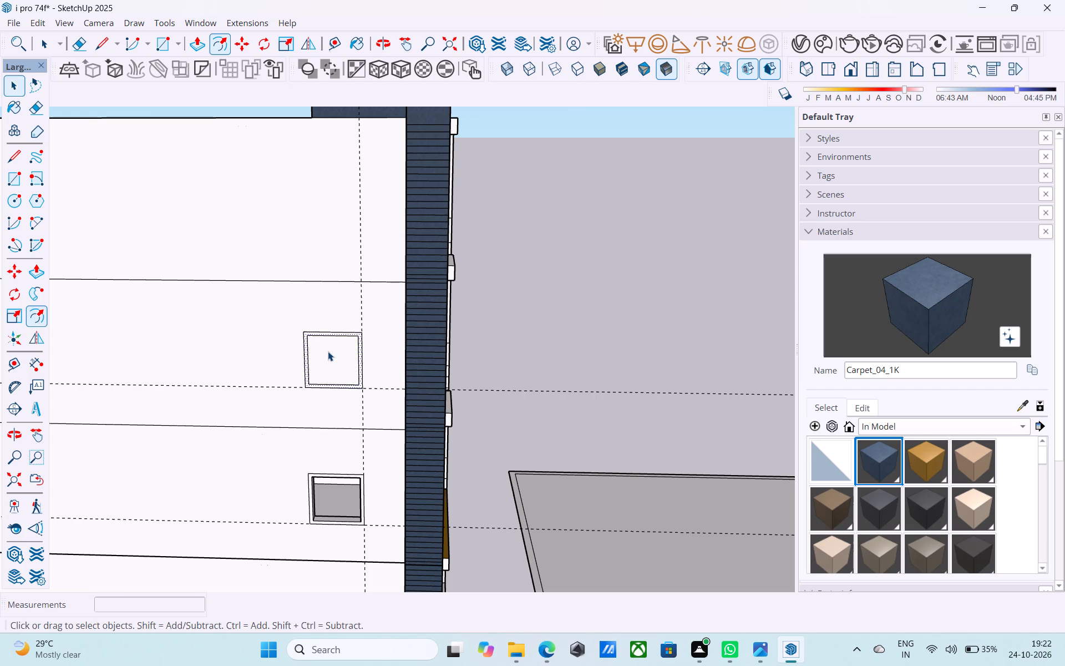
left_click(328, 351)
key("p")
left_click(331, 357)
scroll(332, 355, "up", 4)
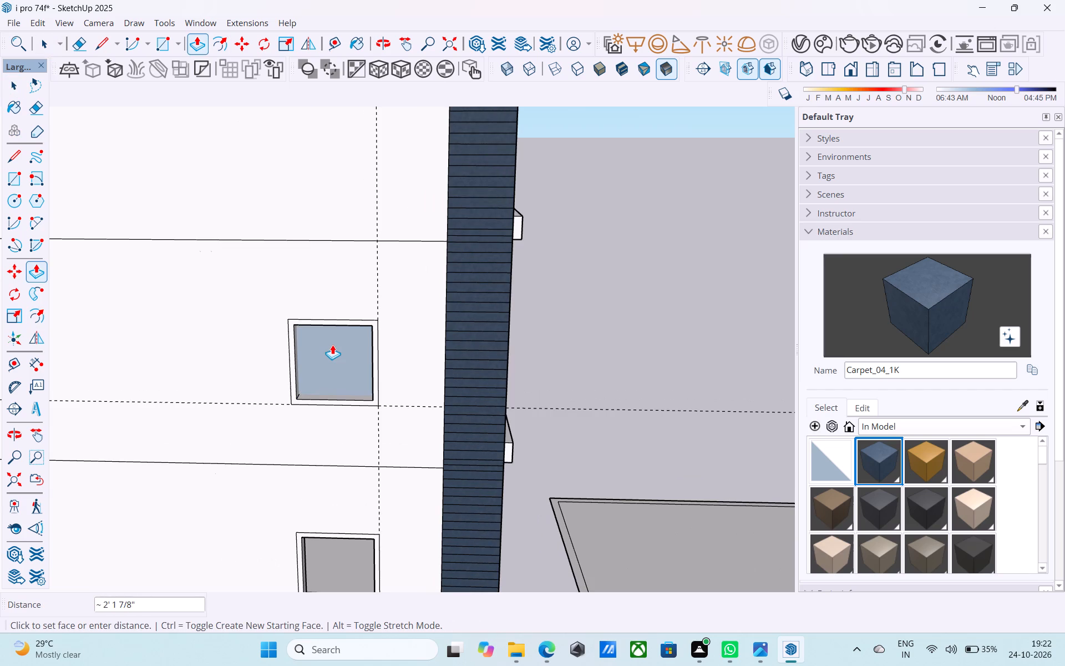
scroll(332, 345, "up", 4)
left_click(327, 341)
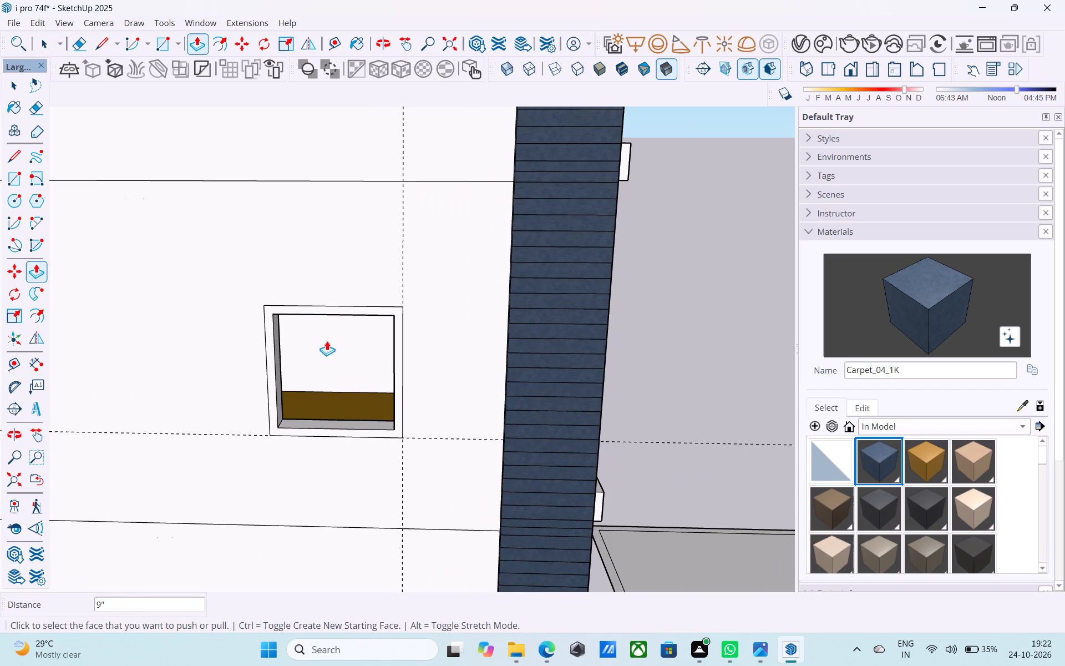
Place a horizontal guide on the side wall 3' above the top storey's floor line.
key("space")
scroll(327, 341, "down", 10)
middle_click_drag(328, 344, 340, 389)
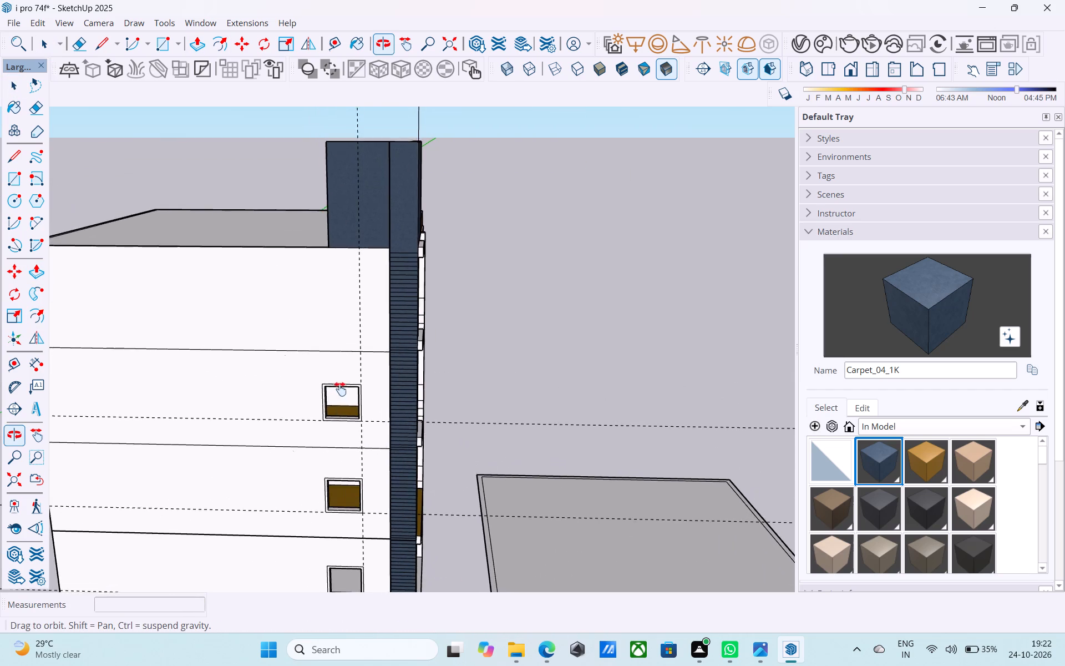
middle_click_drag(340, 389, 339, 306)
scroll(338, 302, "down", 5)
middle_click_drag(358, 369, 328, 348, "shift")
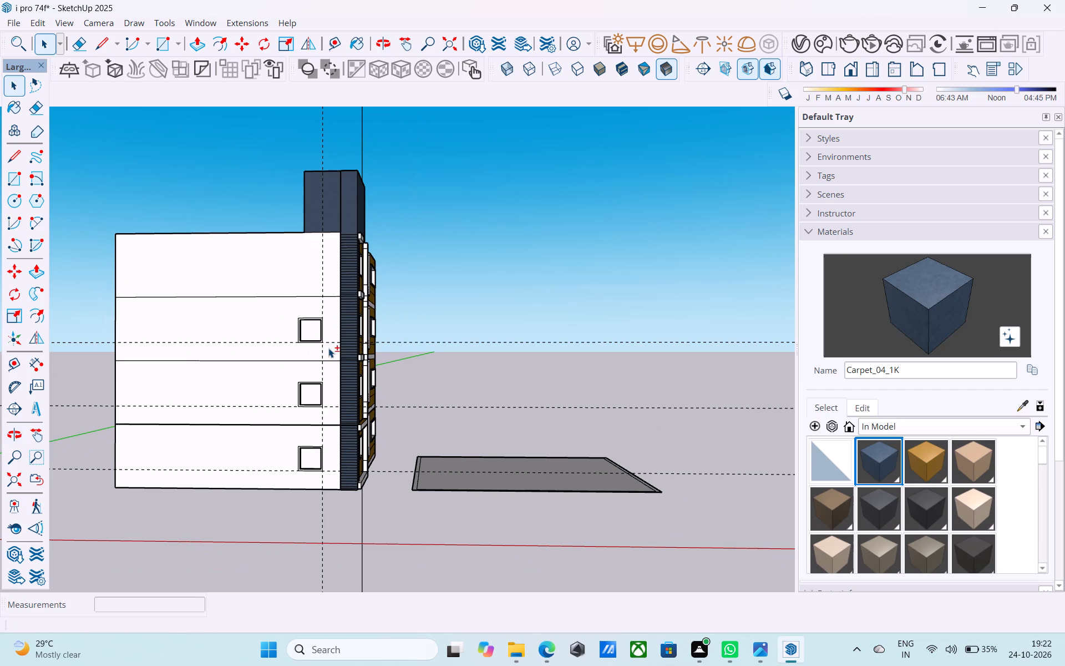
middle_click_drag(328, 350, 351, 485, "shift")
scroll(332, 458, "up", 6)
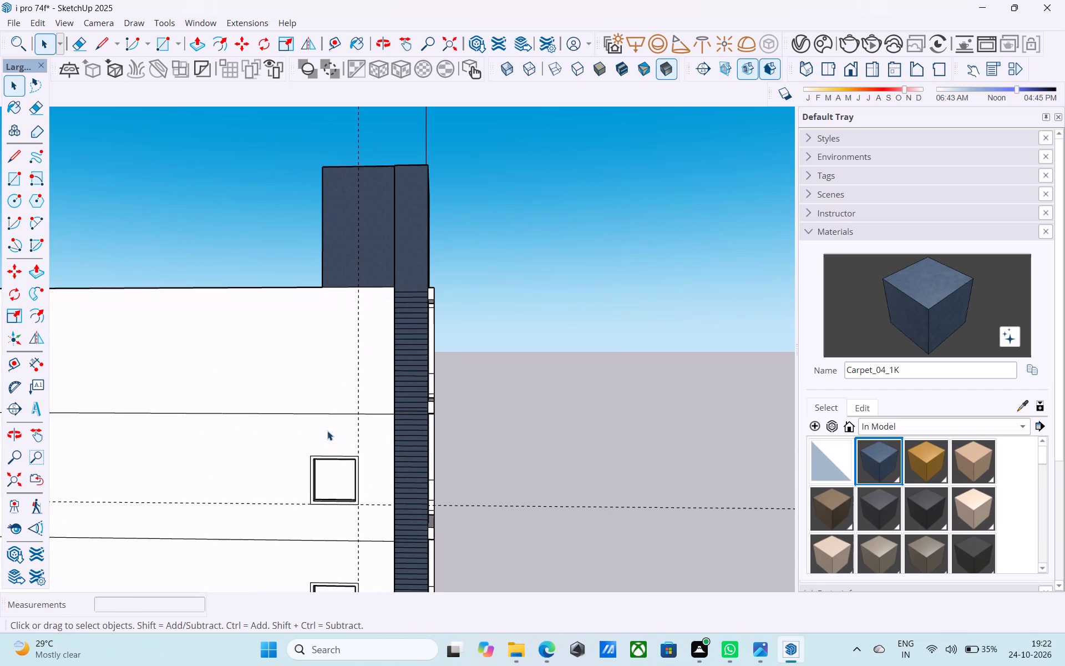
key("t")
left_click(322, 412)
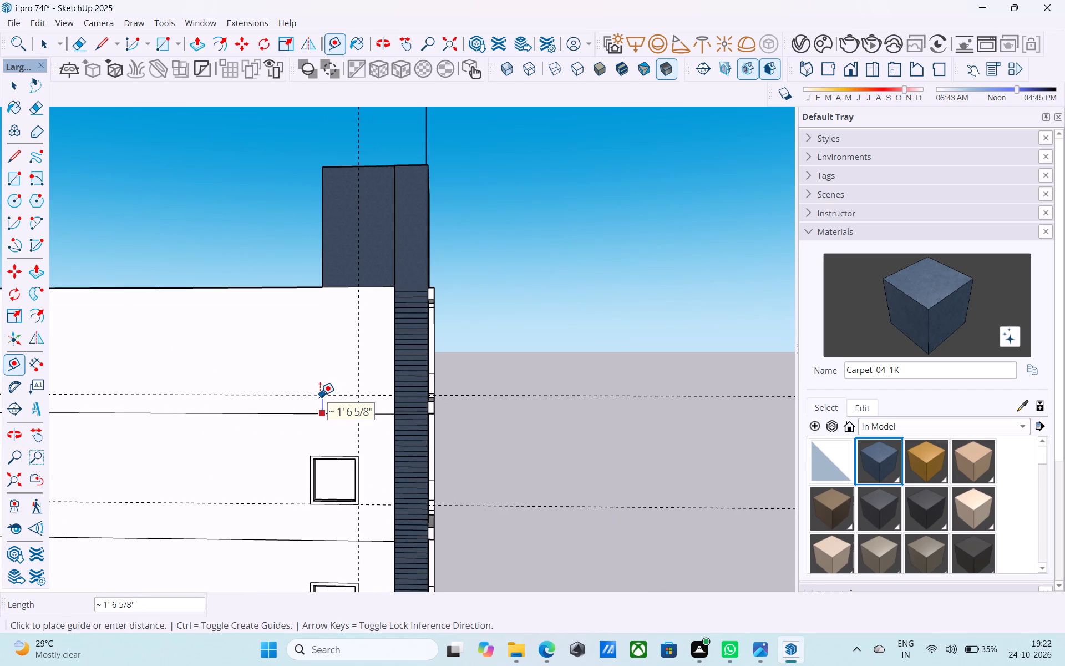
type("3'")
key("Return")
Draw a 4' by 4' top-storey window square from the guides' intersection, extending up and away from the corner strip.
key("r")
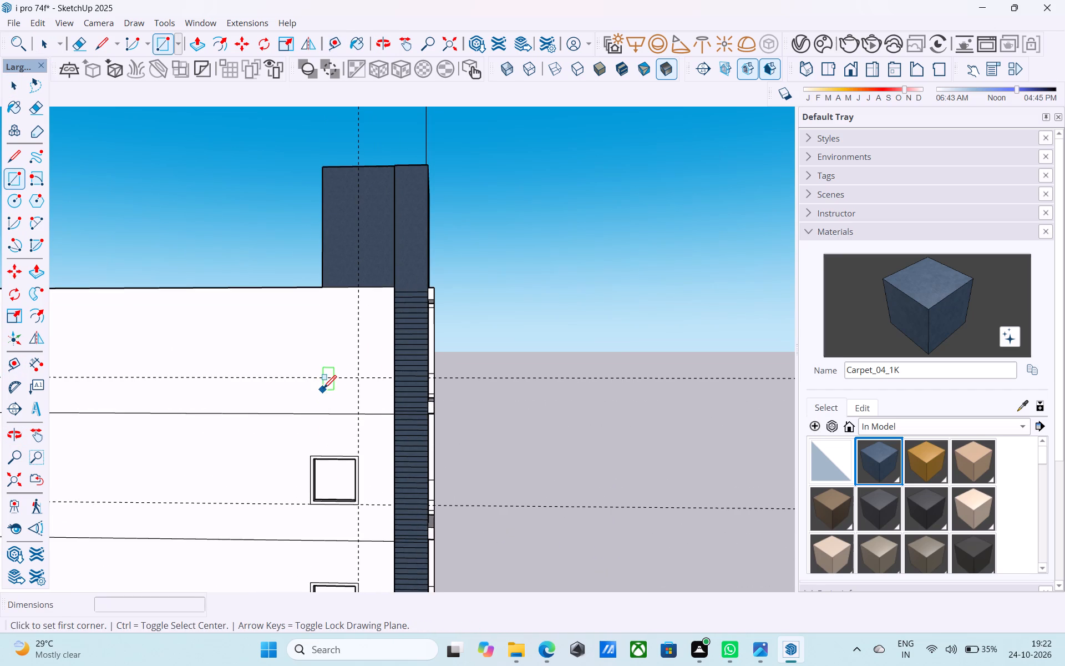
scroll(324, 390, "up", 5)
left_click(383, 369)
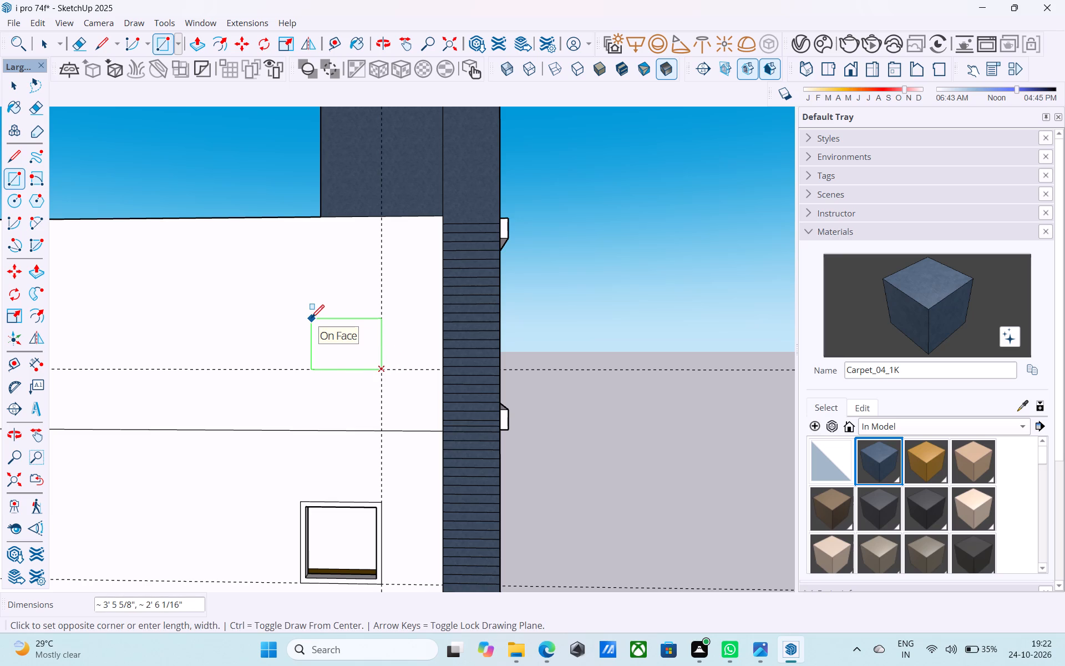
type("4',4'")
key("Return")
Offset the top-storey window square's outline 3" inward to form a frame border.
key("space")
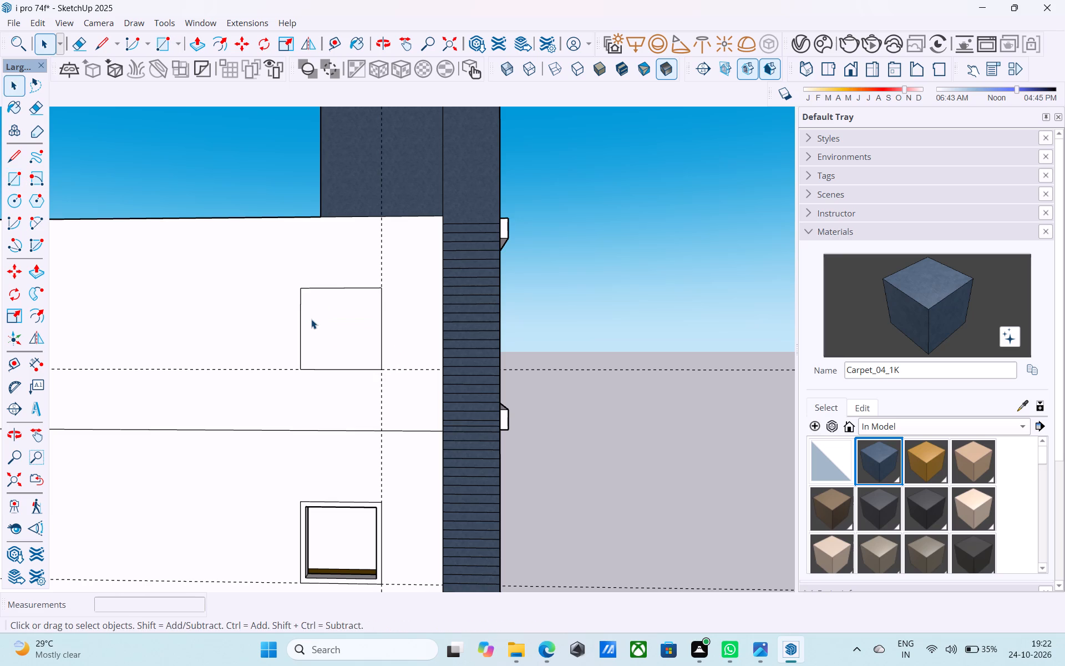
left_click(311, 319)
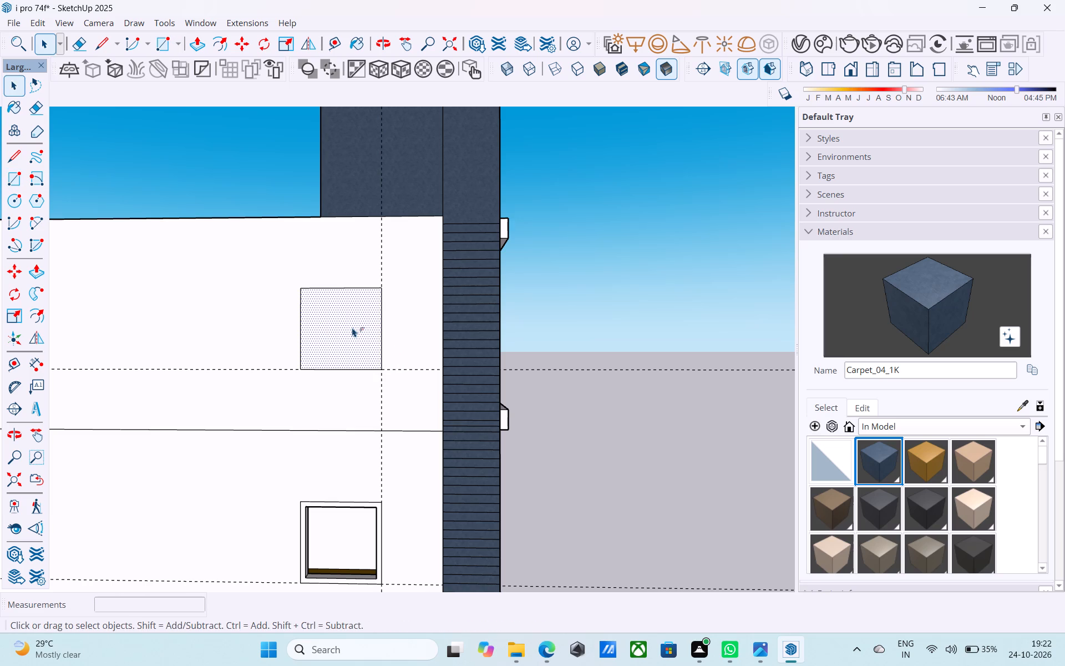
key("f")
left_click(352, 327)
type("3\"")
key("Return")
Push/Pull the top-storey window's inner face 9" into the side wall.
key("space")
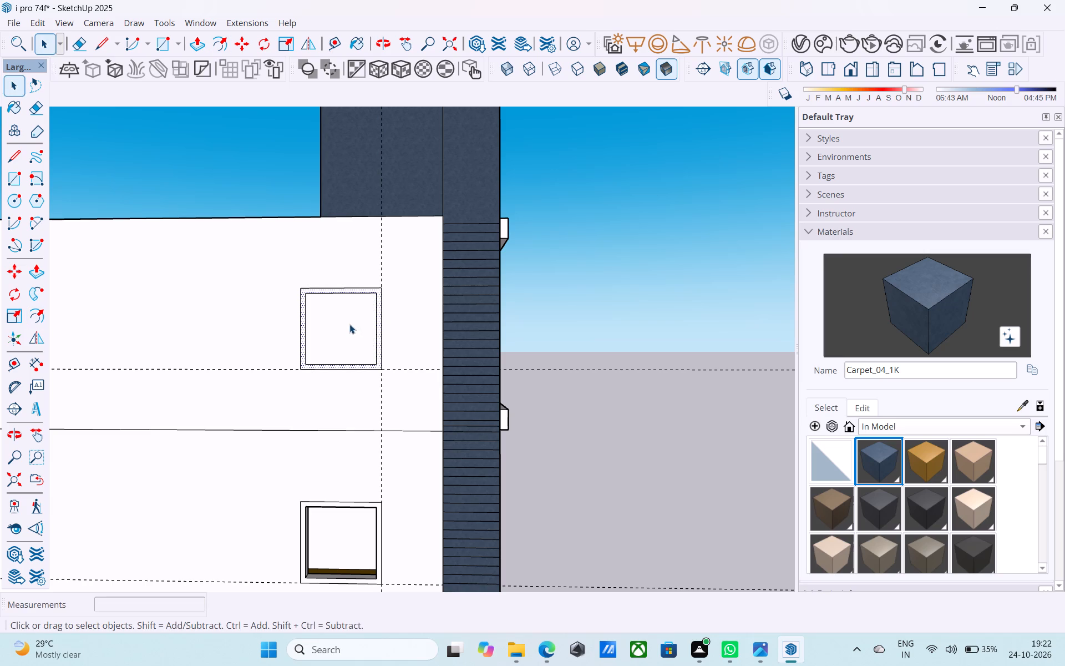
left_click(349, 324)
key("p")
left_click(343, 330)
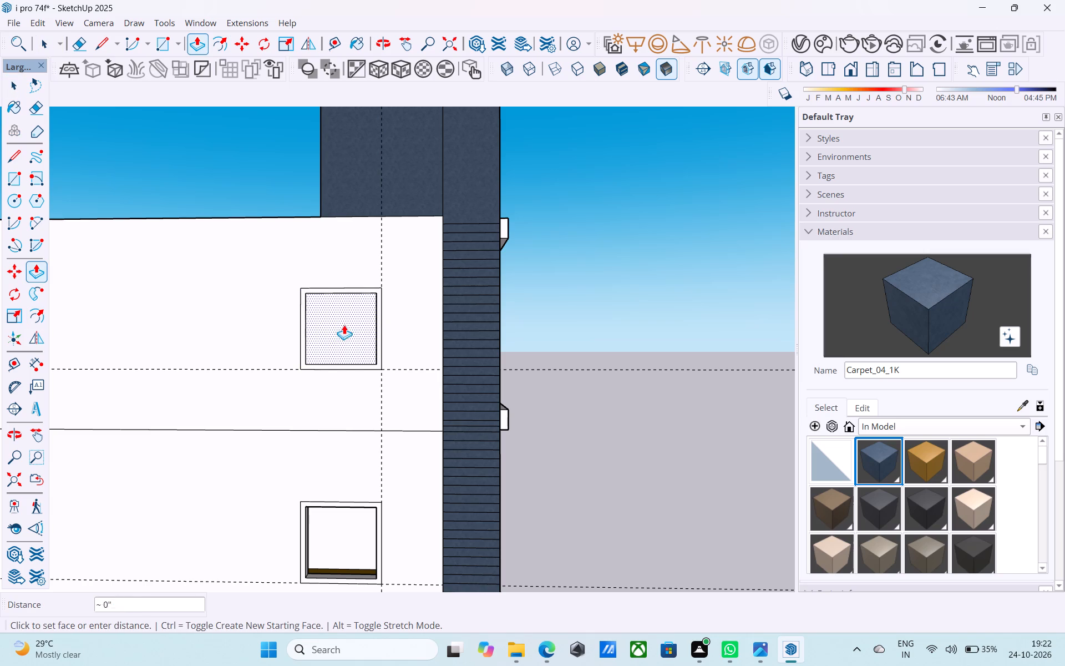
scroll(344, 320, "up", 3)
middle_click_drag(347, 300, 331, 552)
scroll(331, 552, "up", 1)
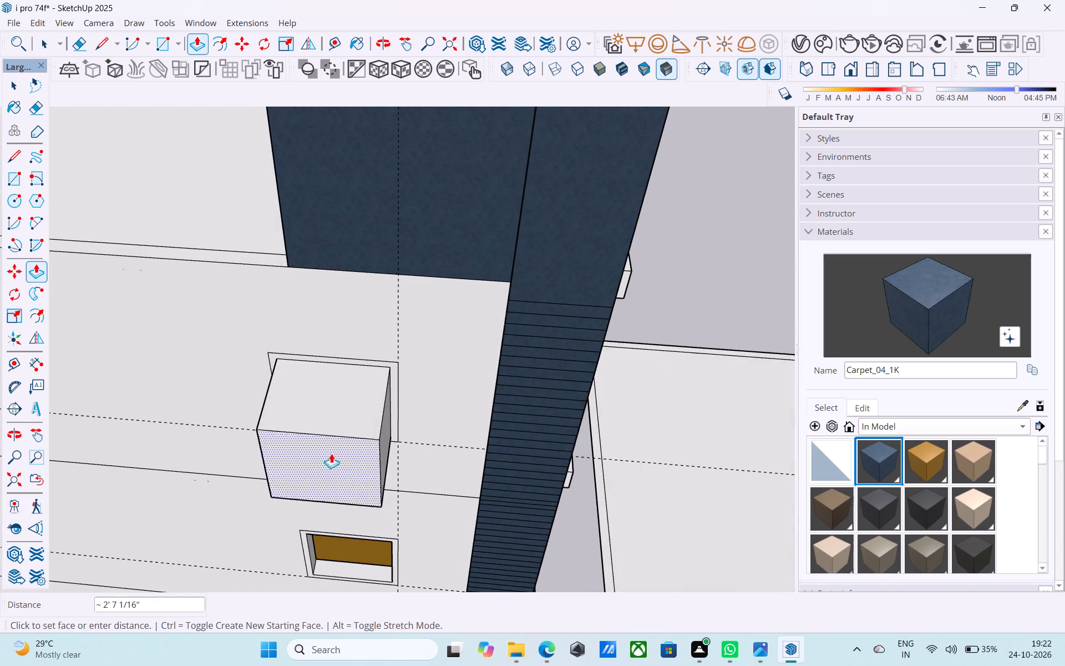
scroll(325, 388, "up", 4)
left_click(325, 367)
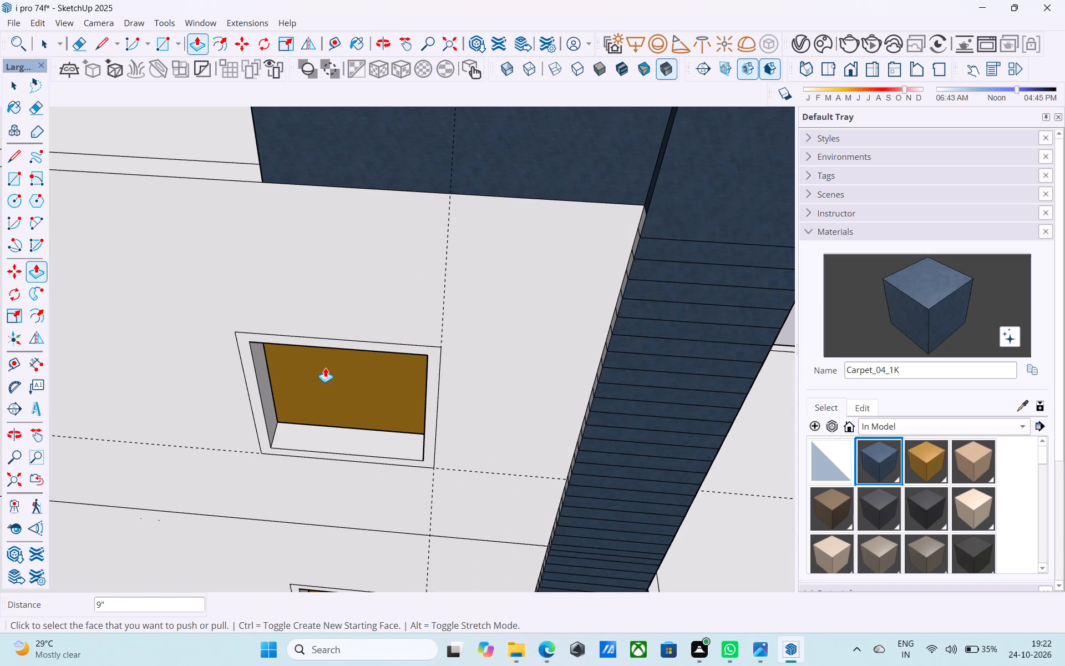
scroll(325, 367, "down", 6)
middle_click_drag(325, 367, 322, 223)
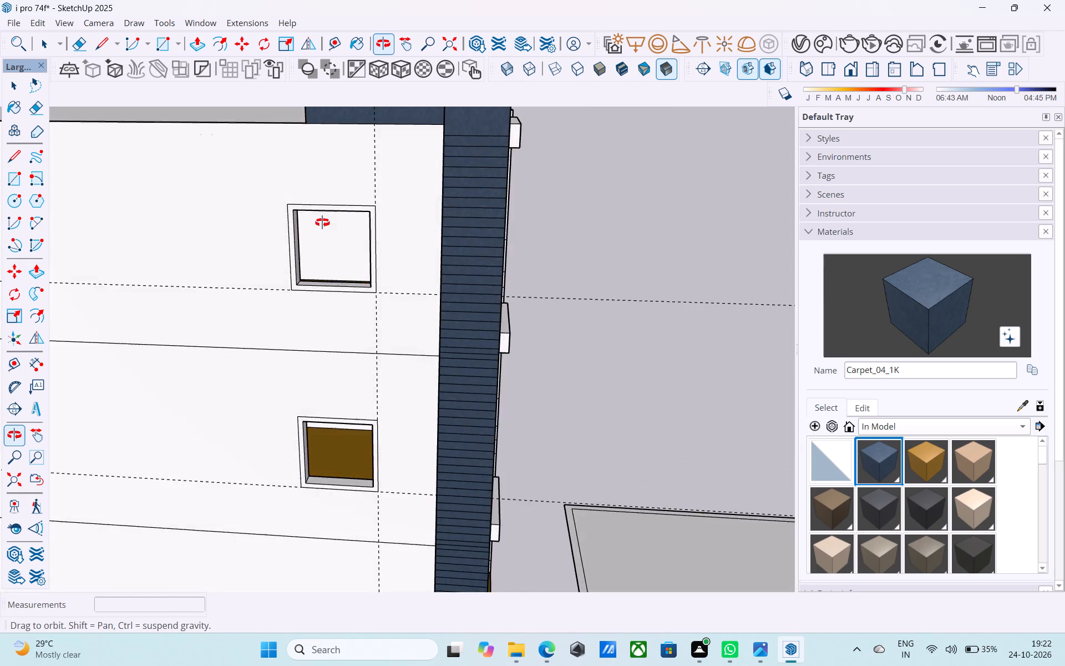
Save the model with the top-storey side window recessed.
middle_click_drag(322, 223, 195, 168)
scroll(259, 228, "down", 6)
middle_click_drag(267, 243, 323, 297)
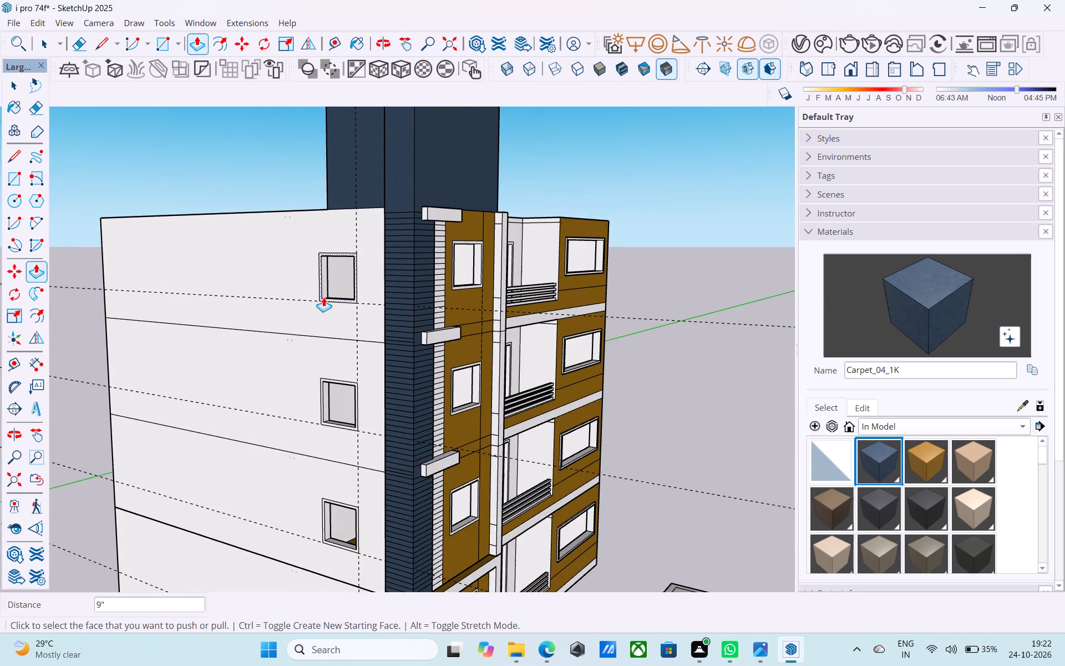
key("ctrl+s")
key("space")
Push/Pull the narrow rim face around the roof edge up 3' to heighten the parapet.
scroll(323, 295, "down", 7)
middle_click_drag(338, 305, 387, 337)
scroll(381, 335, "up", 1)
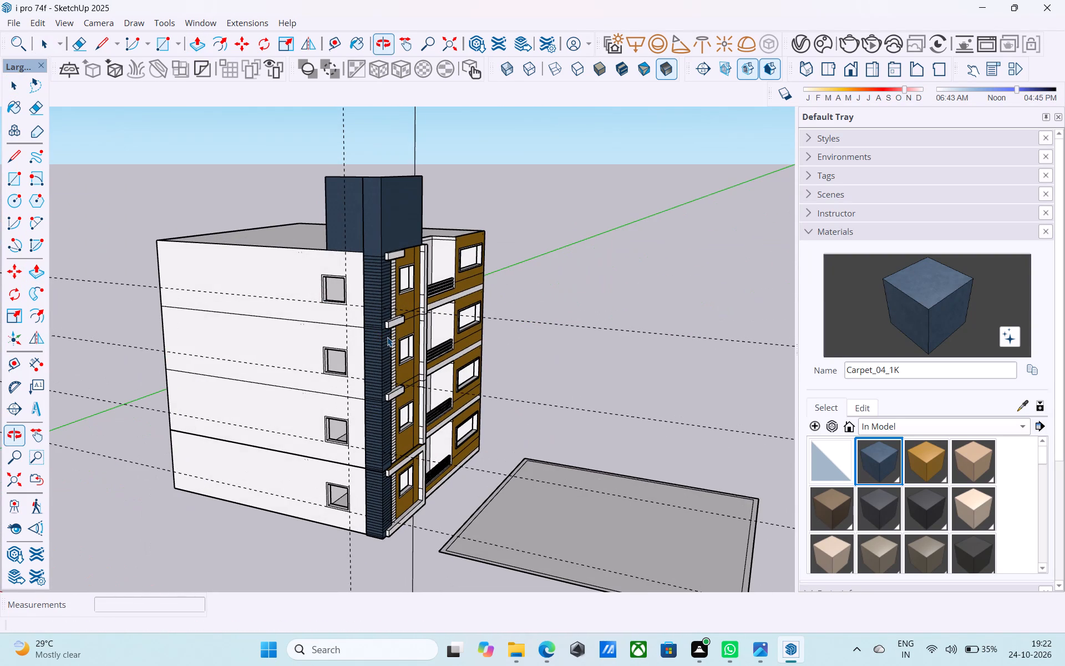
middle_click_drag(383, 337, 357, 453, "shift")
middle_click_drag(297, 248, 338, 343)
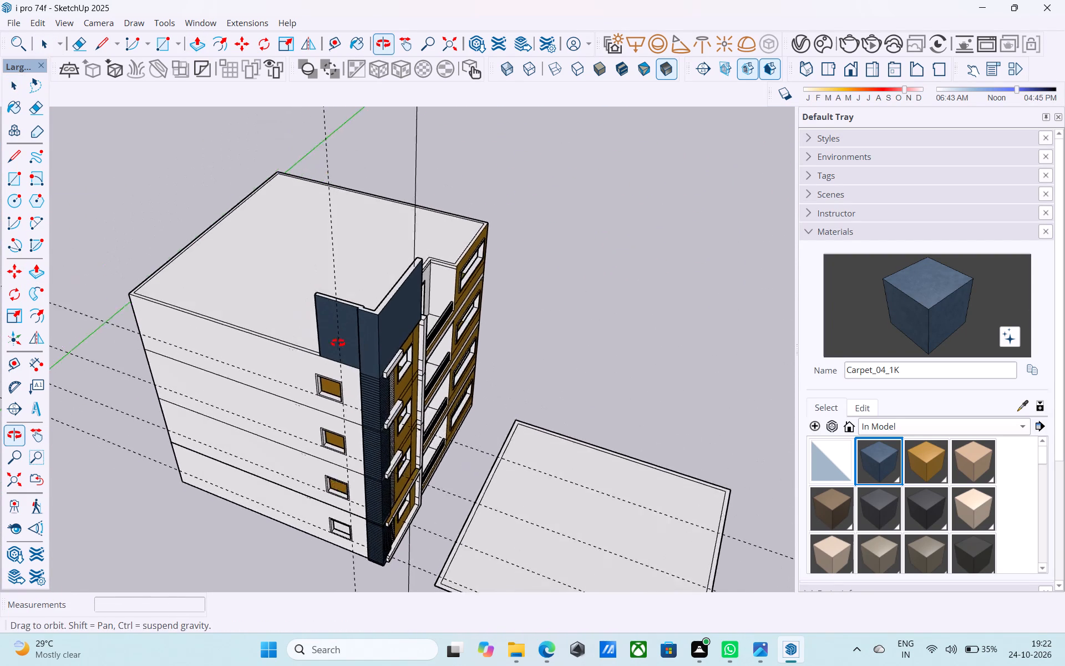
middle_click_drag(338, 343, 633, 359)
middle_click_drag(349, 412, 420, 313)
scroll(307, 353, "up", 9)
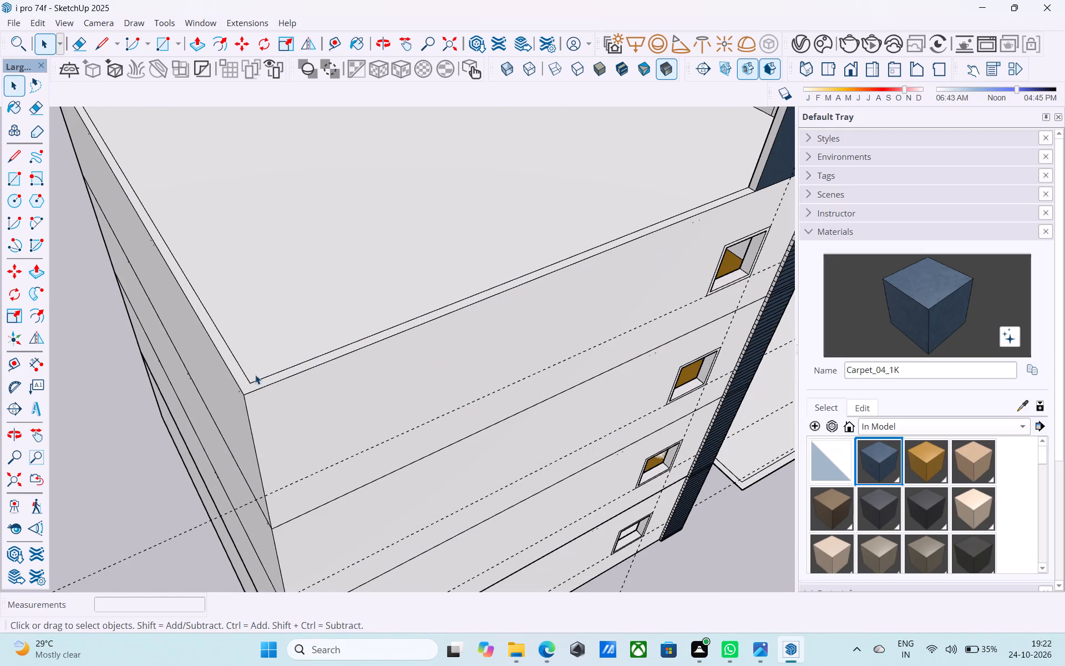
left_click(242, 376)
key("p")
left_click(244, 377)
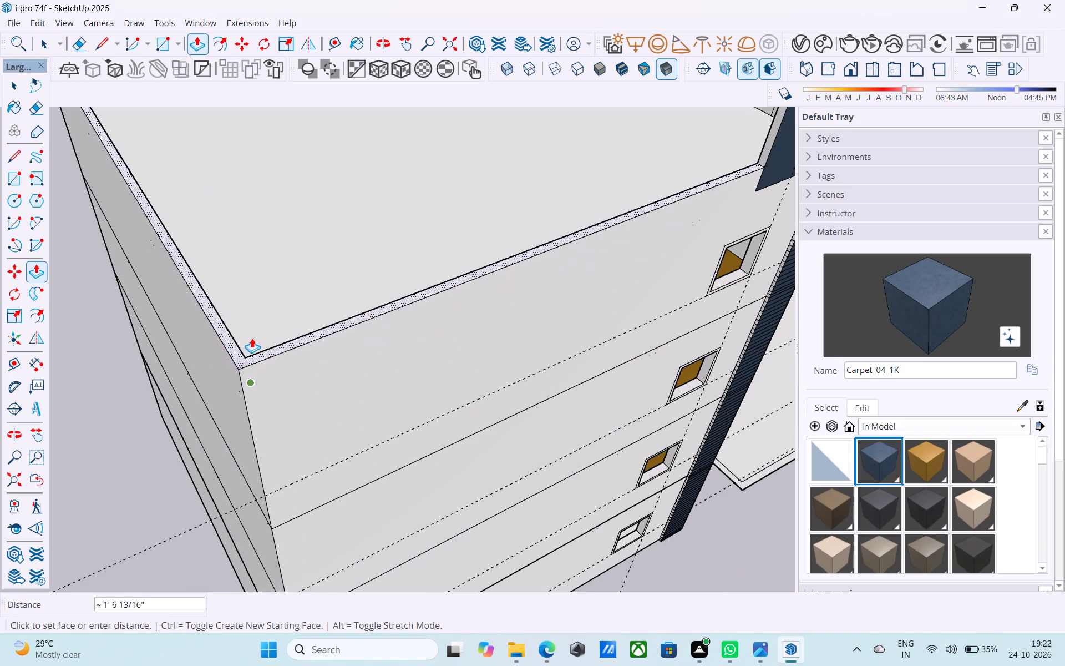
type("3'")
key("Return")
key("space")
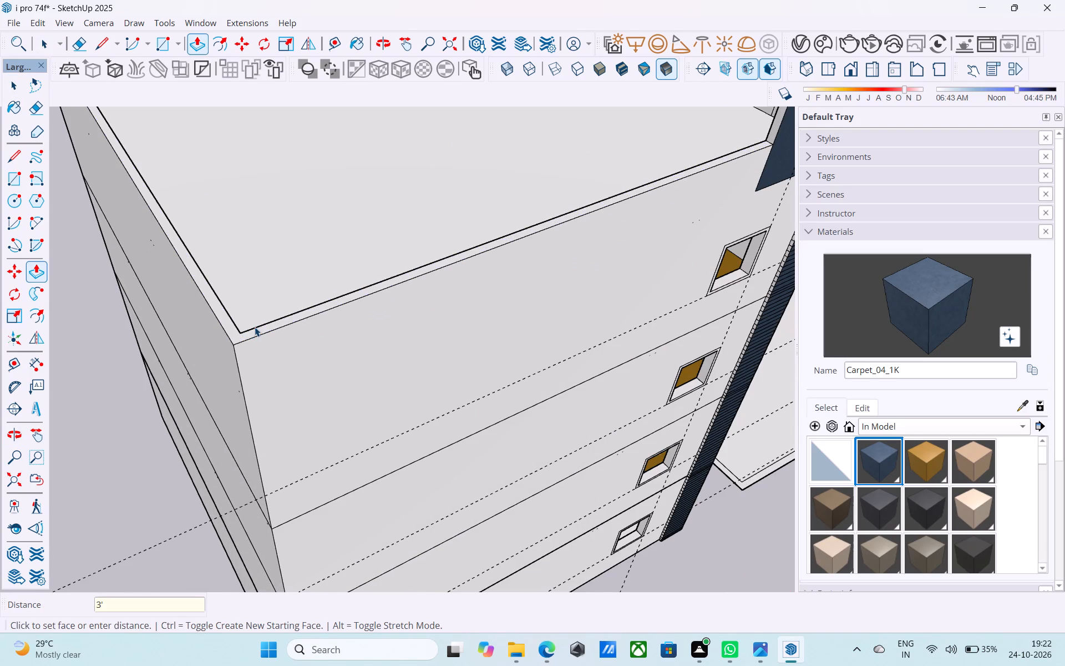
Copy the top storey's floor lines on the side wall and adjoining end wall 10' straight up.
scroll(255, 327, "down", 4)
middle_click_drag(255, 334, 332, 258)
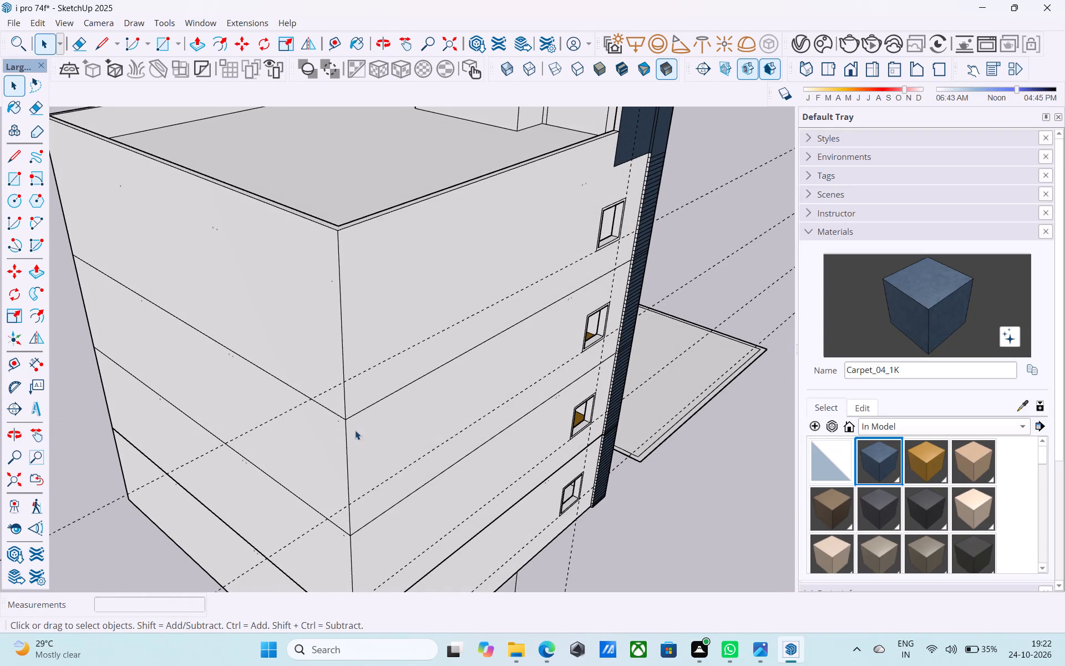
left_click(350, 415)
scroll(350, 415, "up", 4)
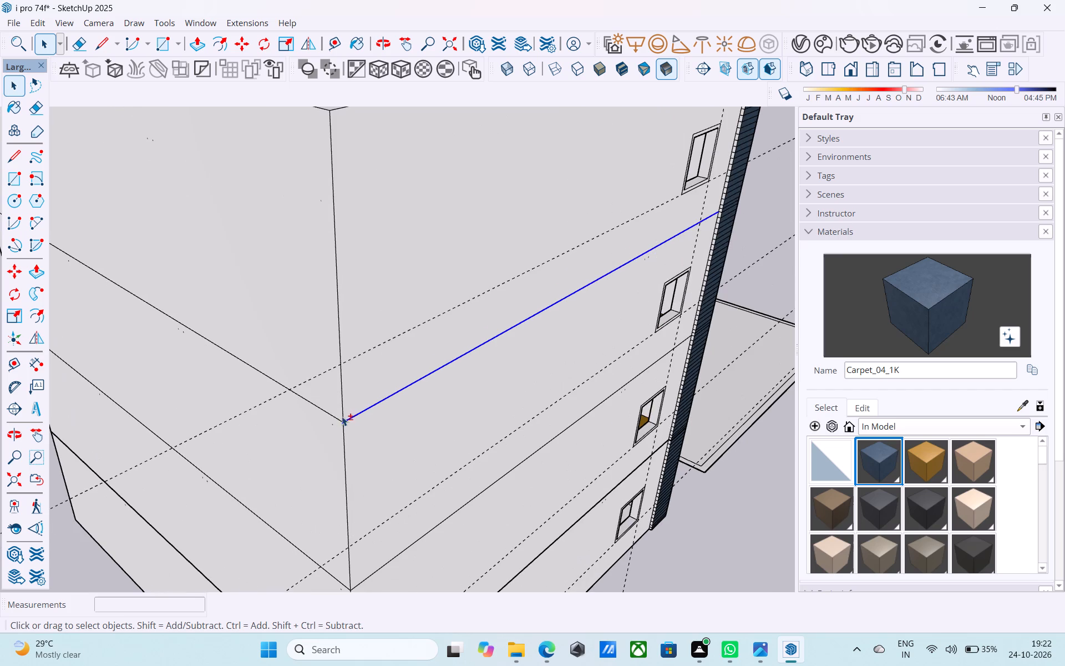
left_click(334, 418, "shift")
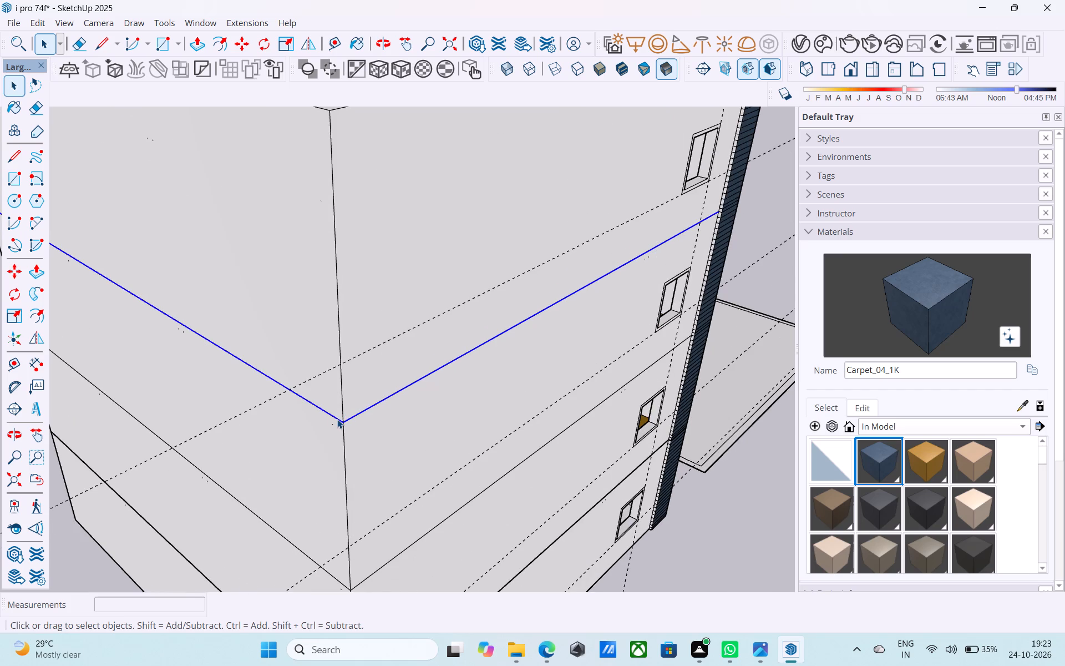
key("m")
left_click(344, 421)
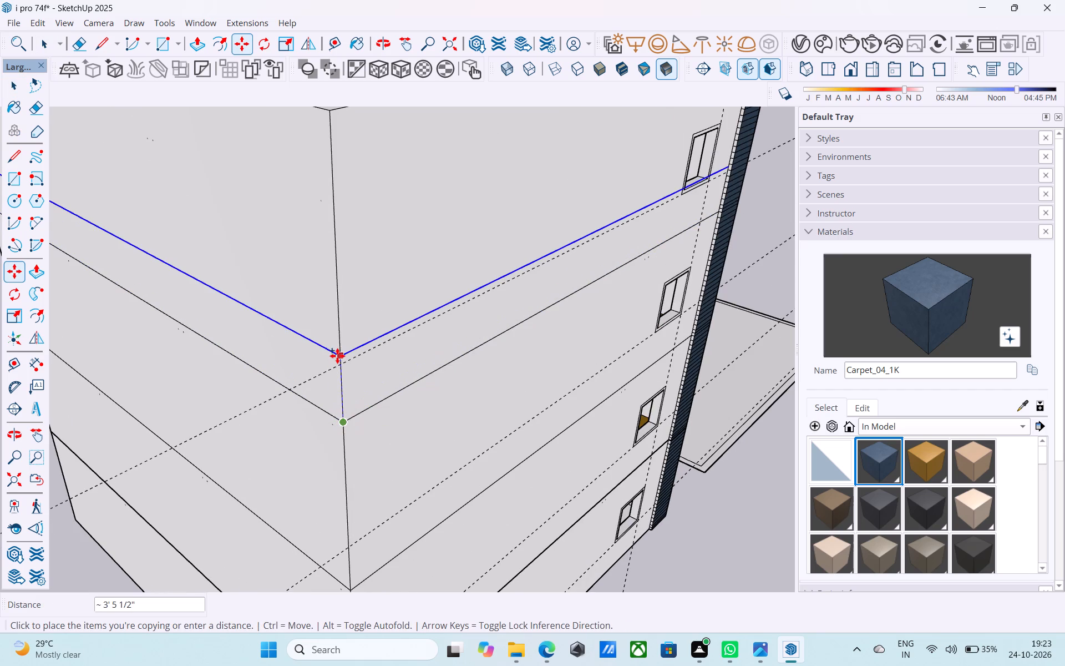
type("10'")
key("Return")
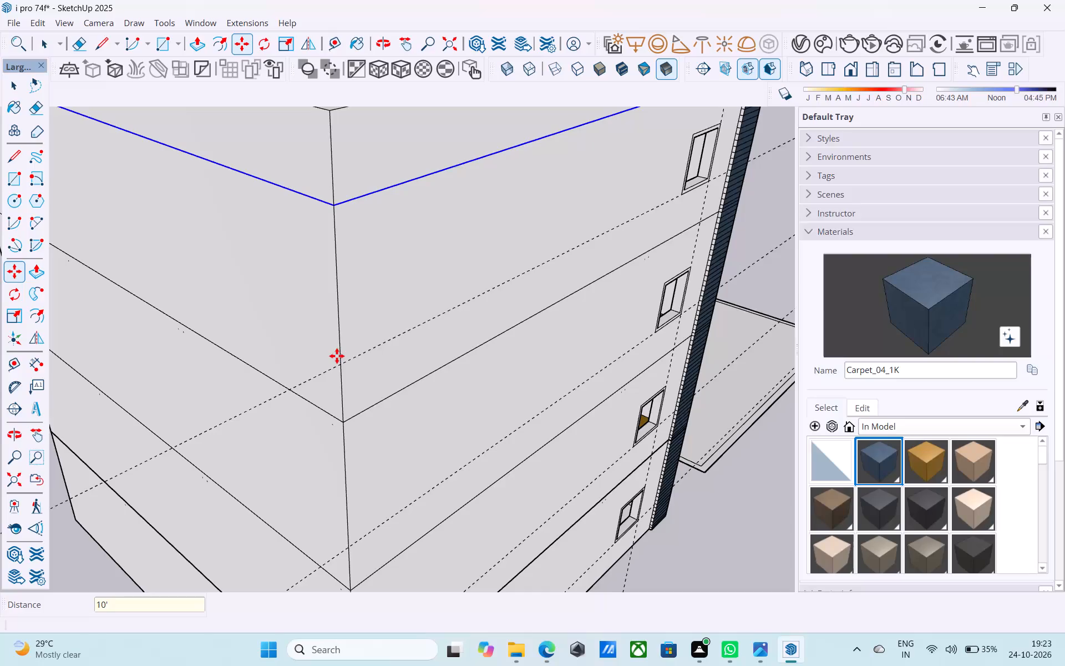
Copy the pair of roof-level lines another 6" upward to mark a slab band around both walls.
left_click(333, 208)
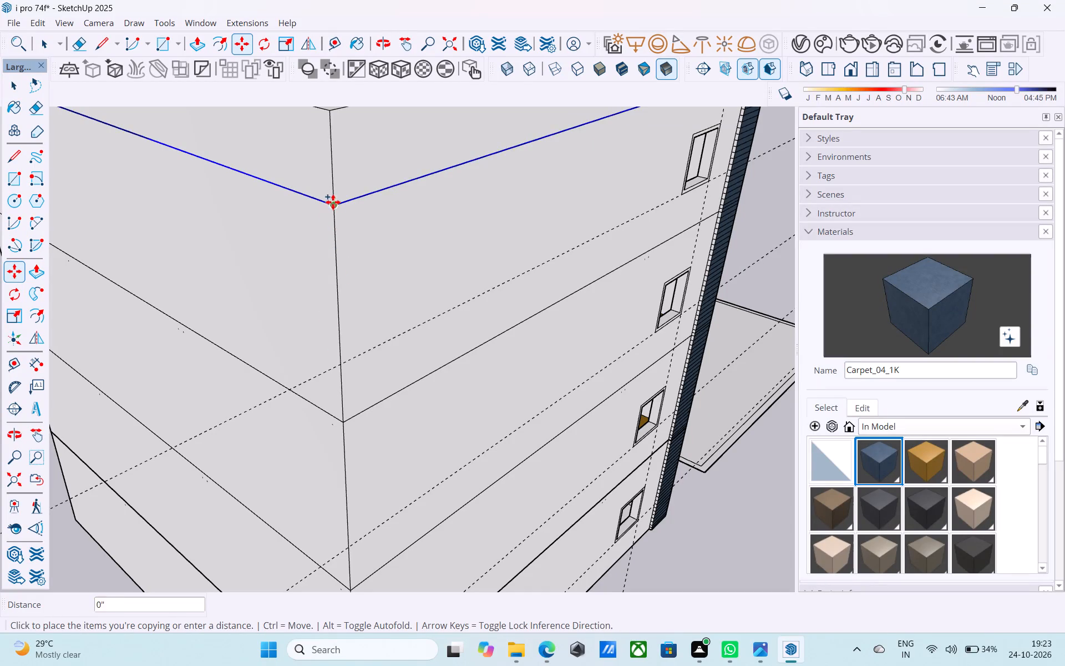
type("6\"'")
key("Return")
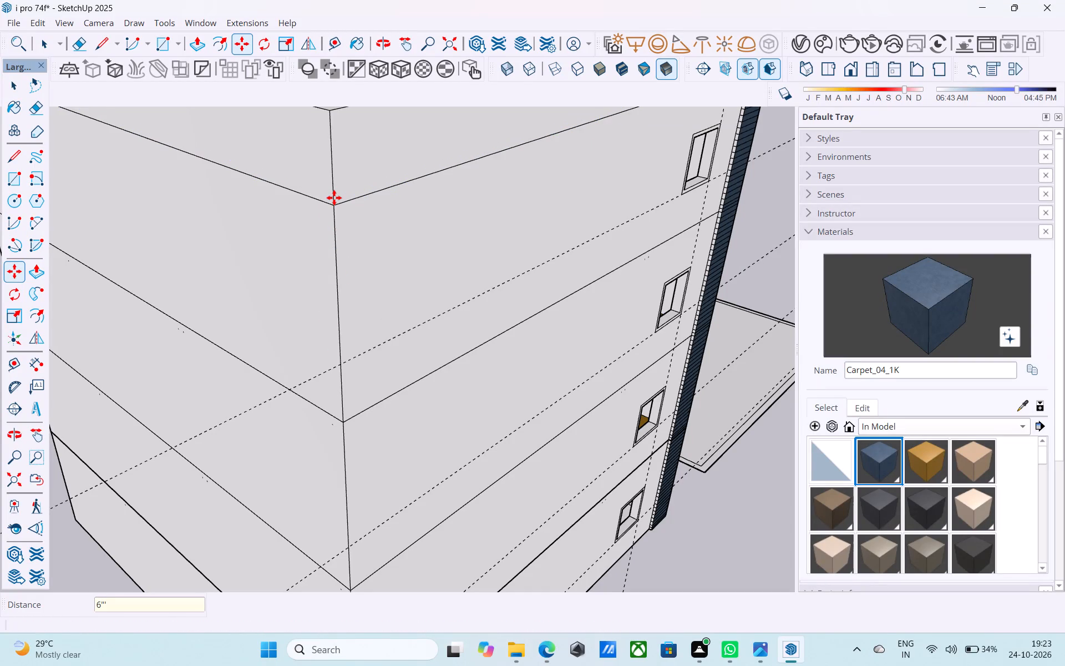
type("6\"")
key("Return")
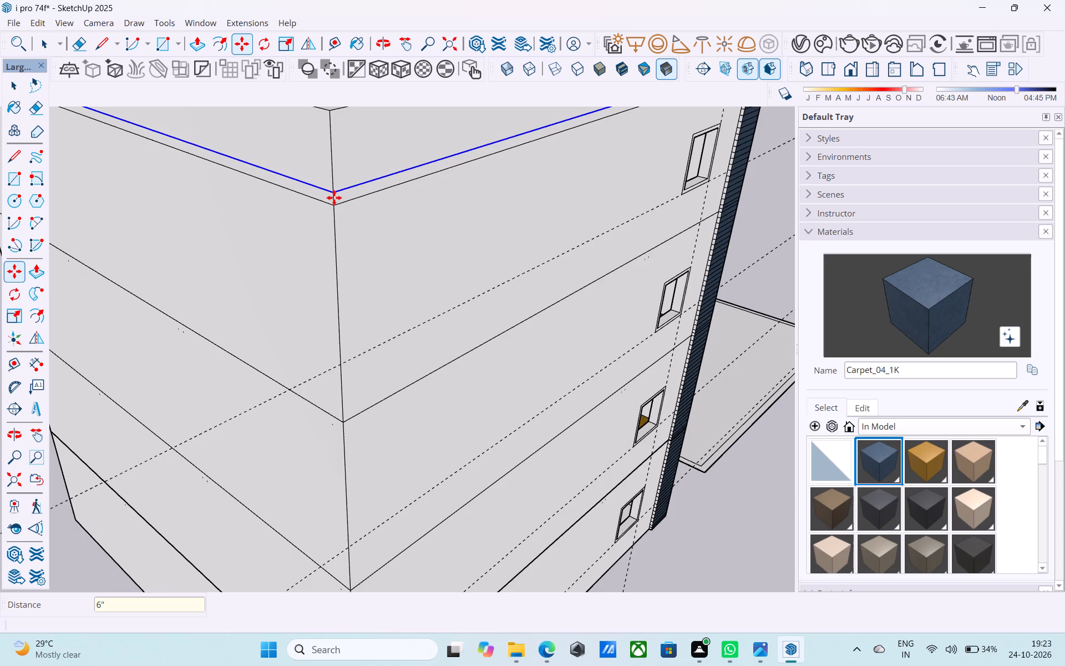
Save the model with the roof-level band lines added.
key("space")
scroll(338, 203, "down", 9)
middle_click_drag(344, 214, 304, 216)
key("ctrl+s")
key("space")
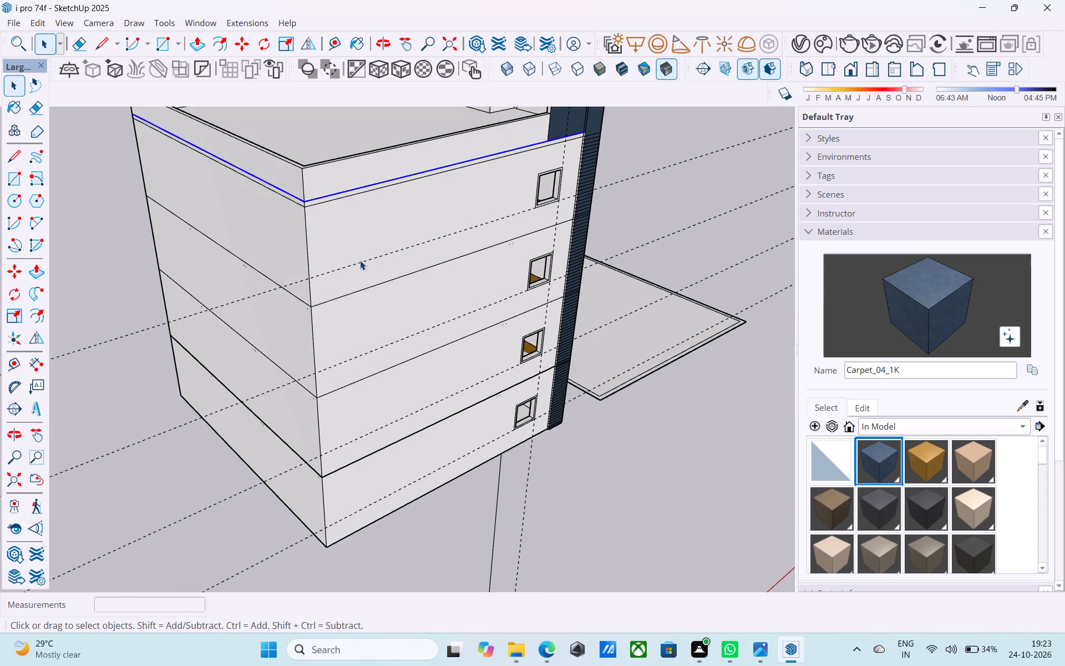
Explode the ground-storey component at the bottom of the building.
middle_click_drag(359, 260, 248, 250)
middle_click_drag(359, 271, 158, 246)
middle_click_drag(318, 292, 369, 270)
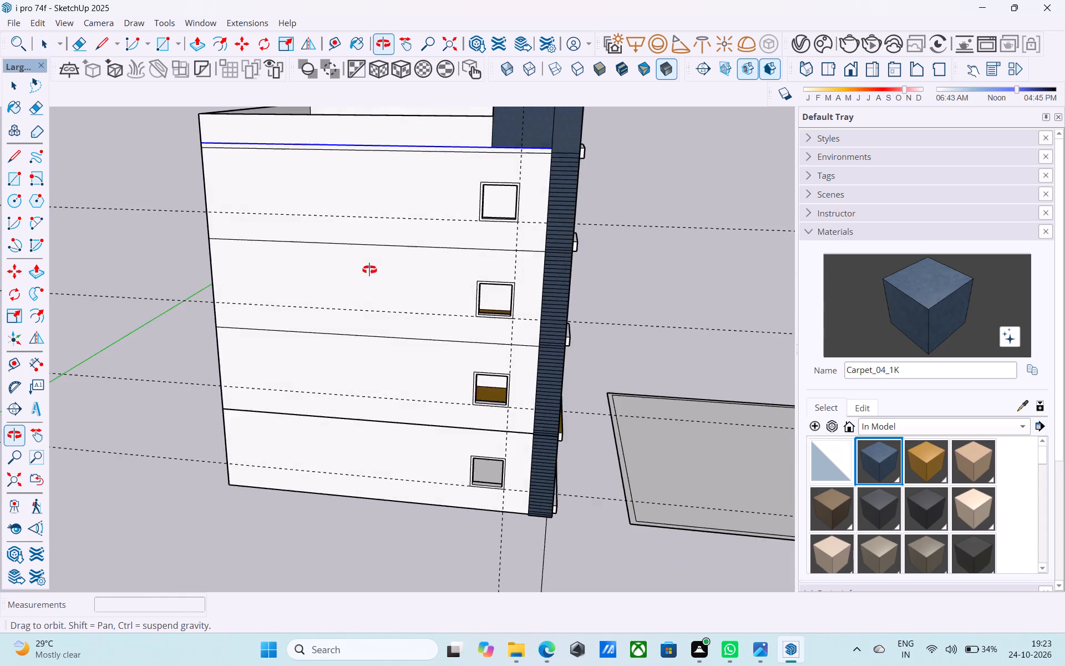
middle_click_drag(369, 270, 493, 249)
middle_click_drag(493, 249, 455, 208)
middle_click_drag(438, 191, 443, 246, "shift")
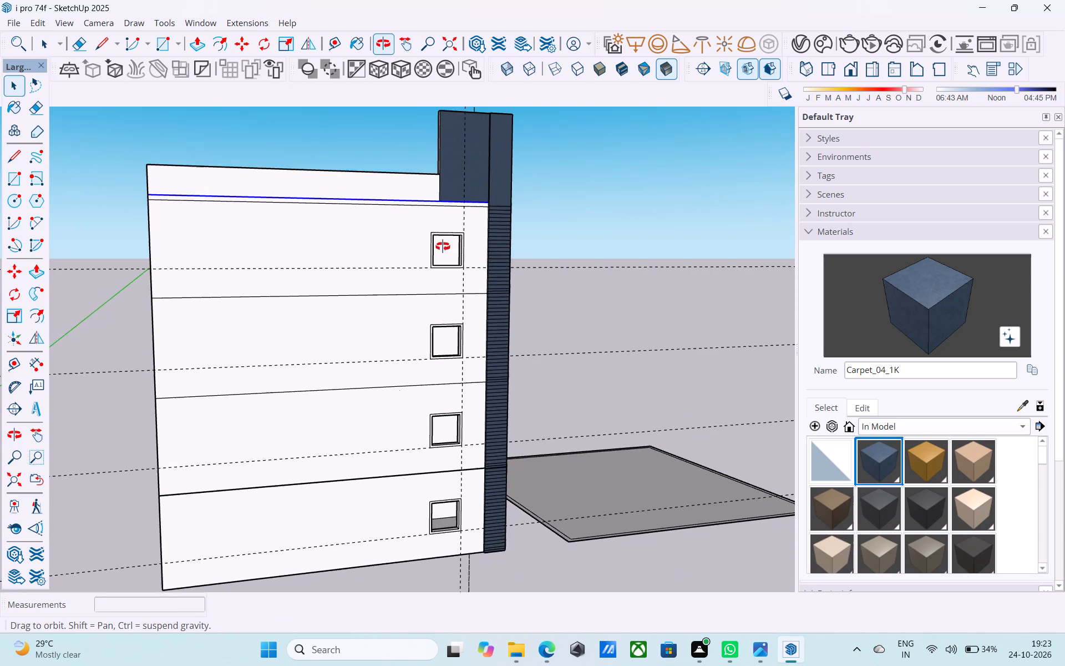
middle_click_drag(443, 246, 412, 224, "shift")
middle_click_drag(260, 493, 430, 311)
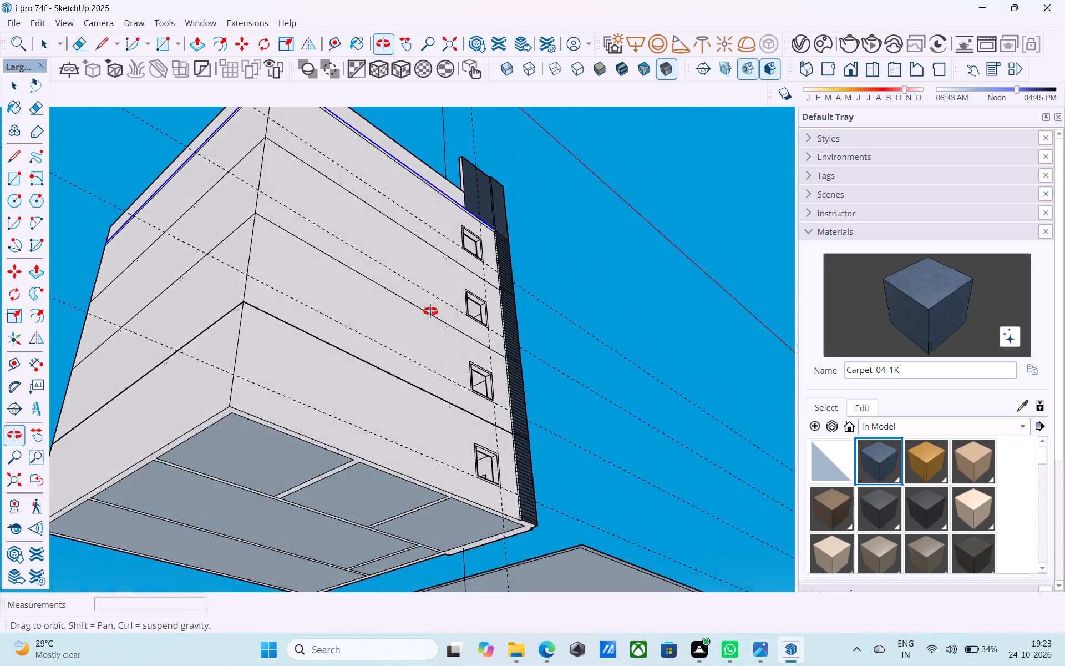
middle_click_drag(430, 311, 357, 355)
middle_click_drag(322, 415, 377, 369)
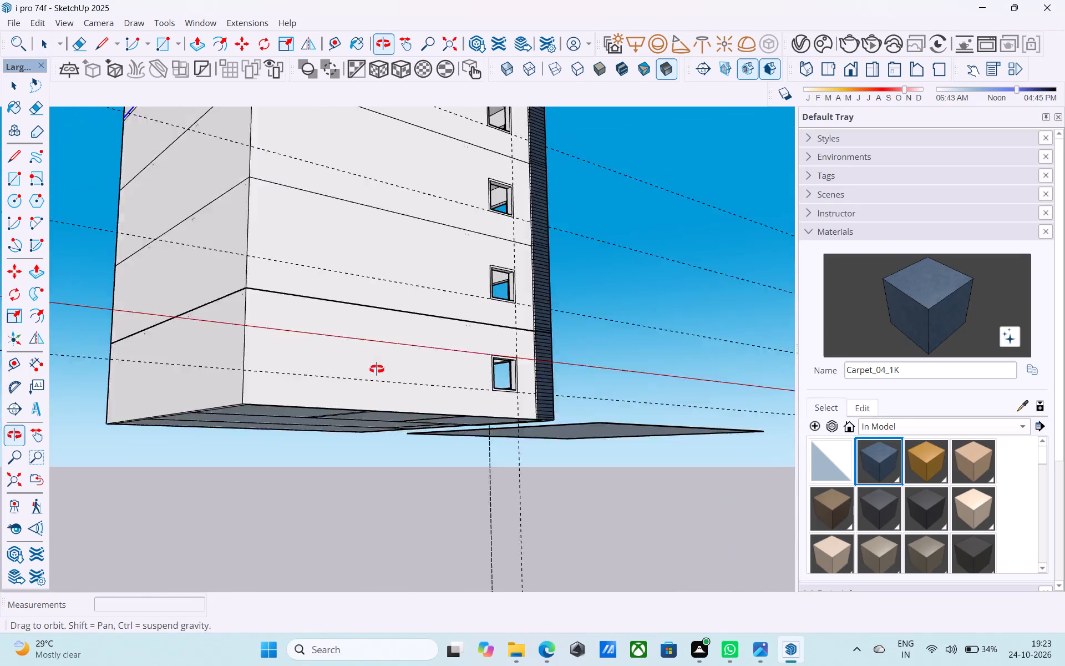
middle_click_drag(377, 369, 346, 389)
left_click(345, 391)
right_click(345, 391)
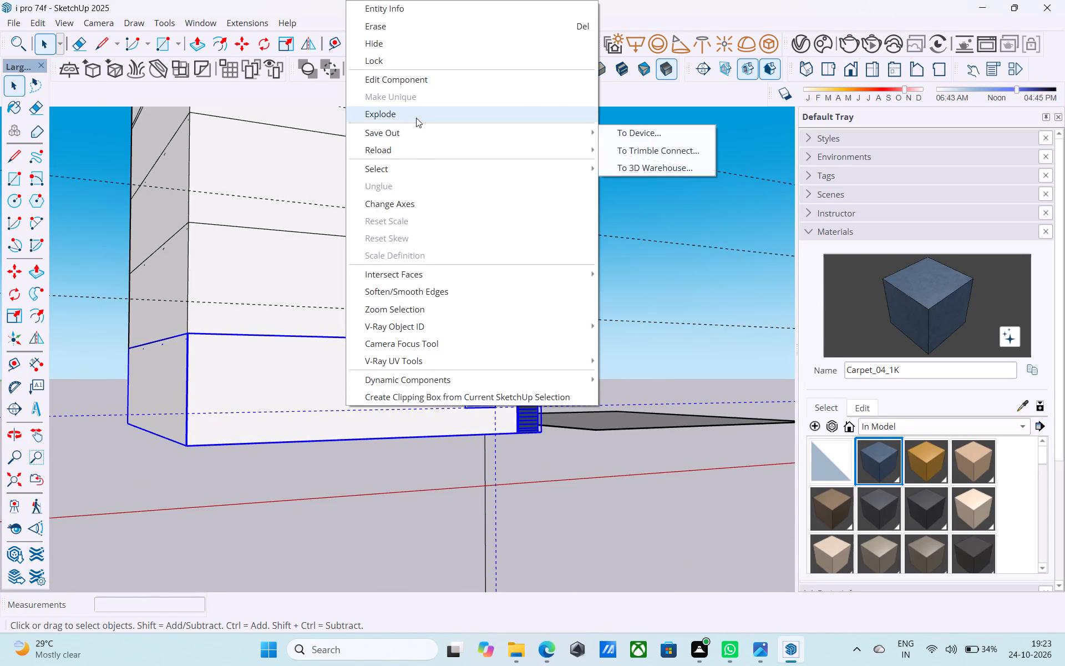
left_click(416, 117)
middle_click_drag(399, 322, 384, 297)
left_click(605, 321)
Draw a 6" vertical line downward from the underside's inner wall corner below the plain side and end walls.
scroll(331, 384, "down", 2)
middle_click_drag(324, 386, 342, 448)
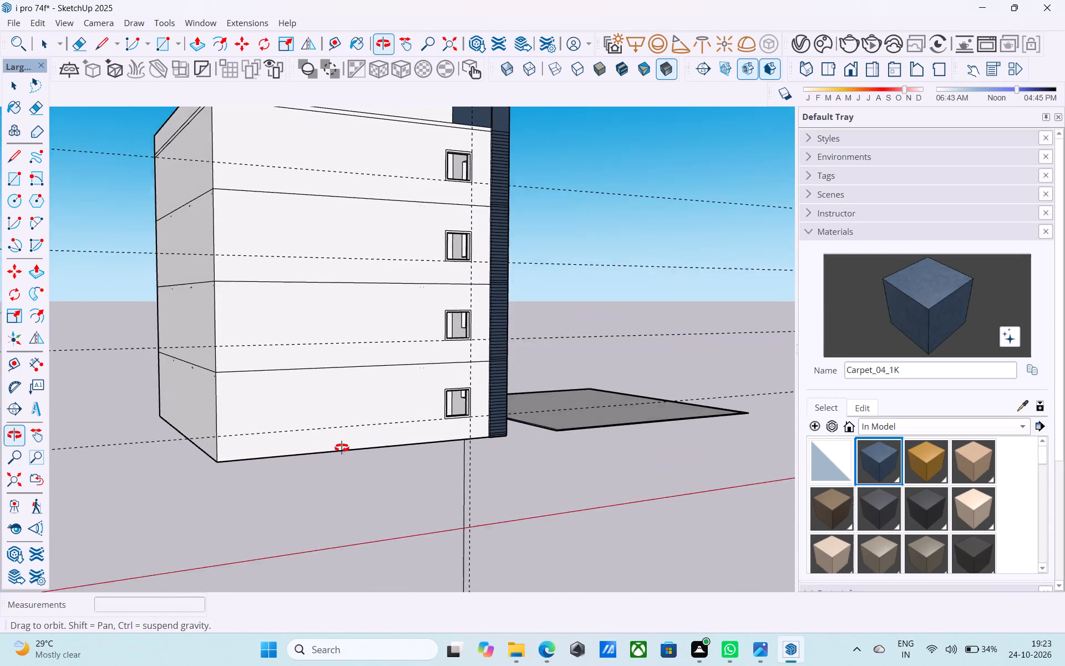
middle_click_drag(342, 448, 318, 258)
scroll(216, 348, "up", 5)
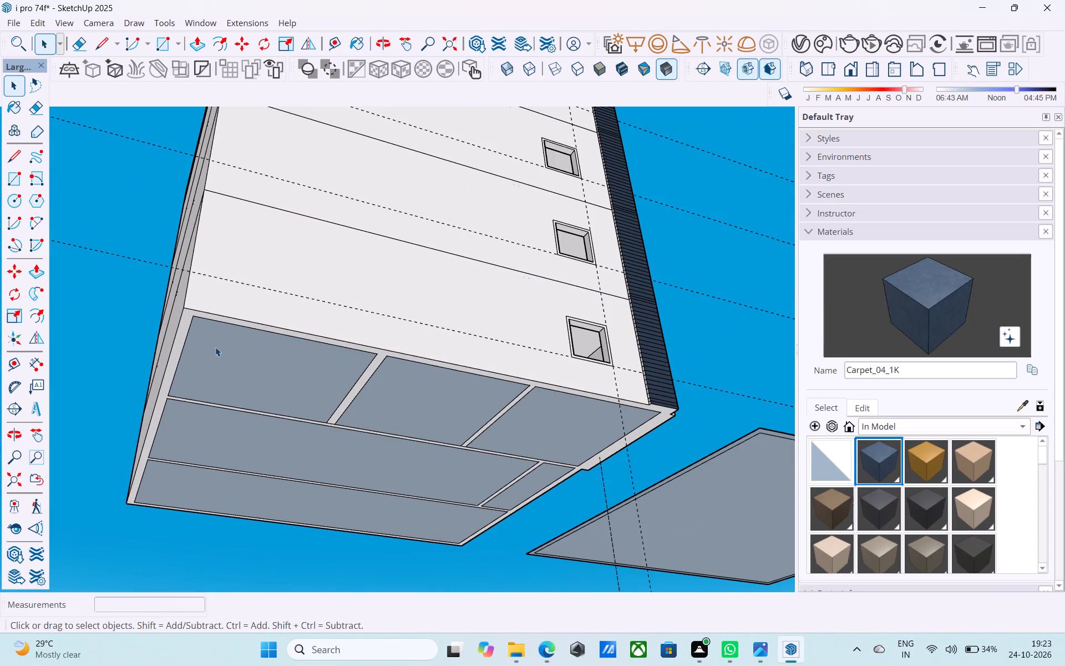
key("l")
left_click(195, 322)
middle_click_drag(205, 347, 207, 354)
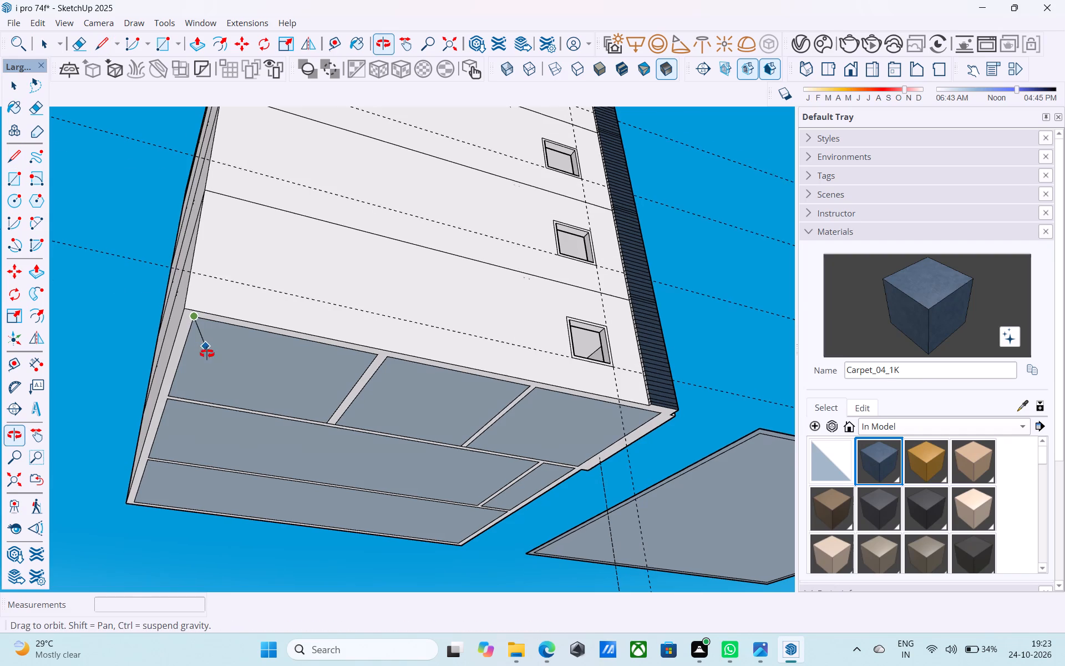
middle_click_drag(207, 354, 191, 441)
scroll(191, 451, "up", 5)
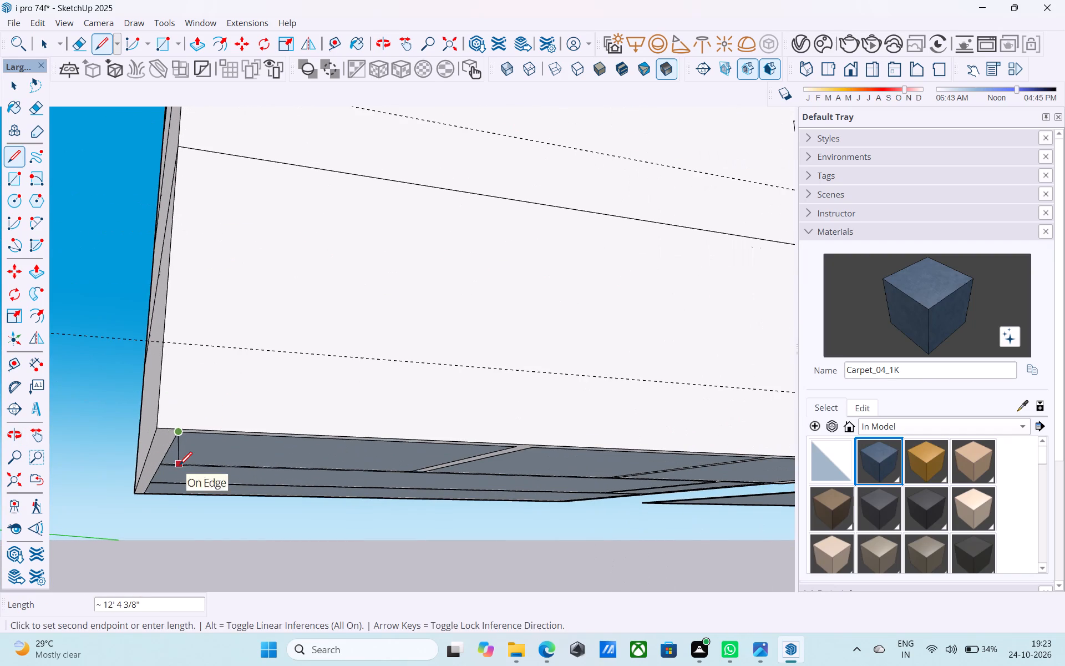
type("6\"")
key("Return")
scroll(188, 451, "down", 6)
middle_click_drag(194, 443, 78, 302, "shift")
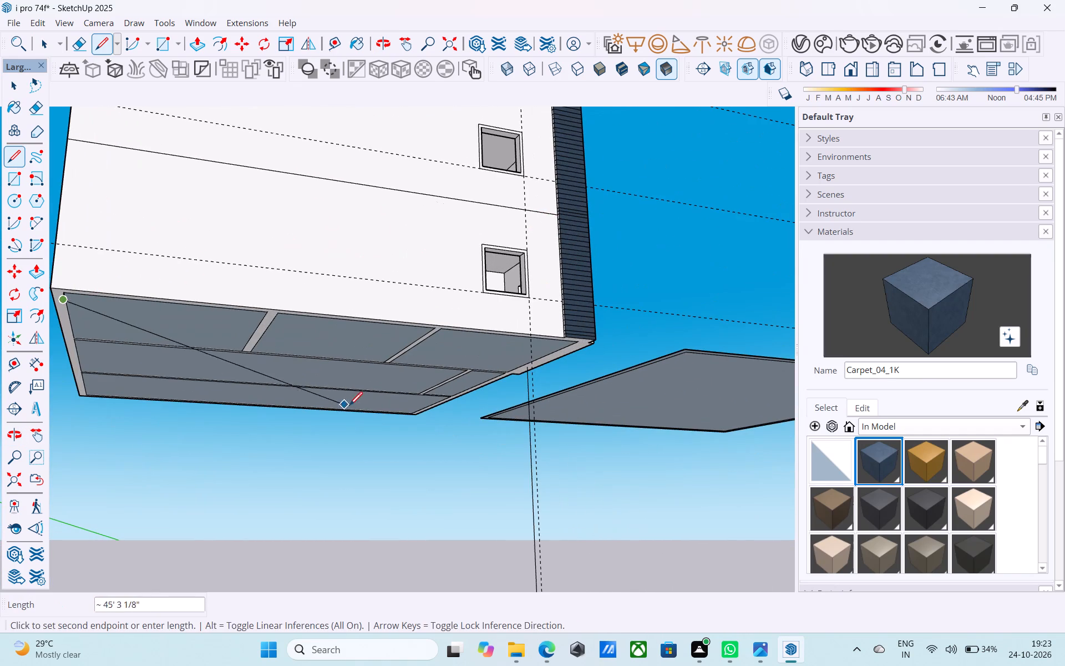
middle_click_drag(434, 431, 473, 301)
scroll(450, 370, "up", 10)
key("space")
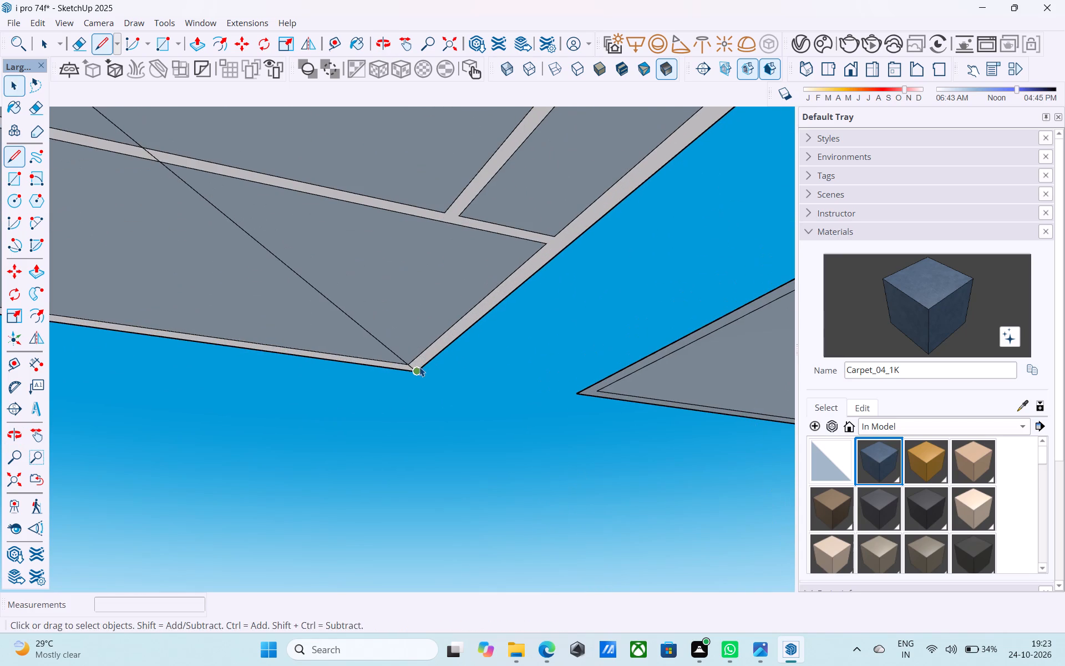
Draw a matching 6" vertical line downward from the diagonally opposite inner wall corner on the underside.
key("l")
scroll(413, 362, "up", 4)
left_click(413, 362)
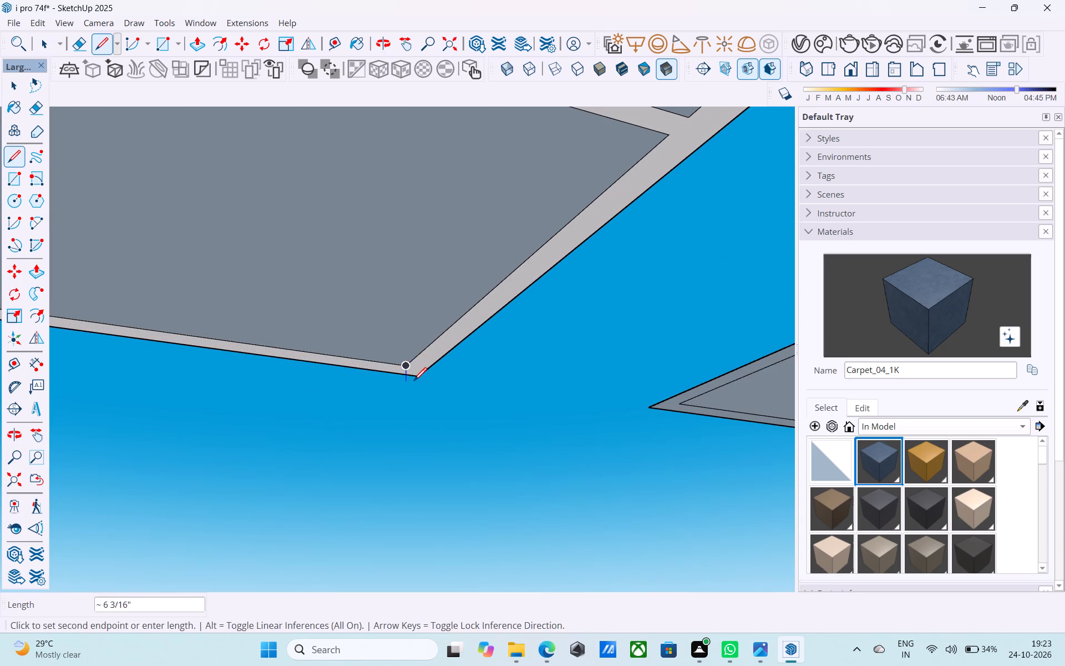
type("6\"")
key("Return")
Draw a 38' 6" by 38' 6" horizontal rectangle between the lower ends of the two 6" vertical lines.
key("r")
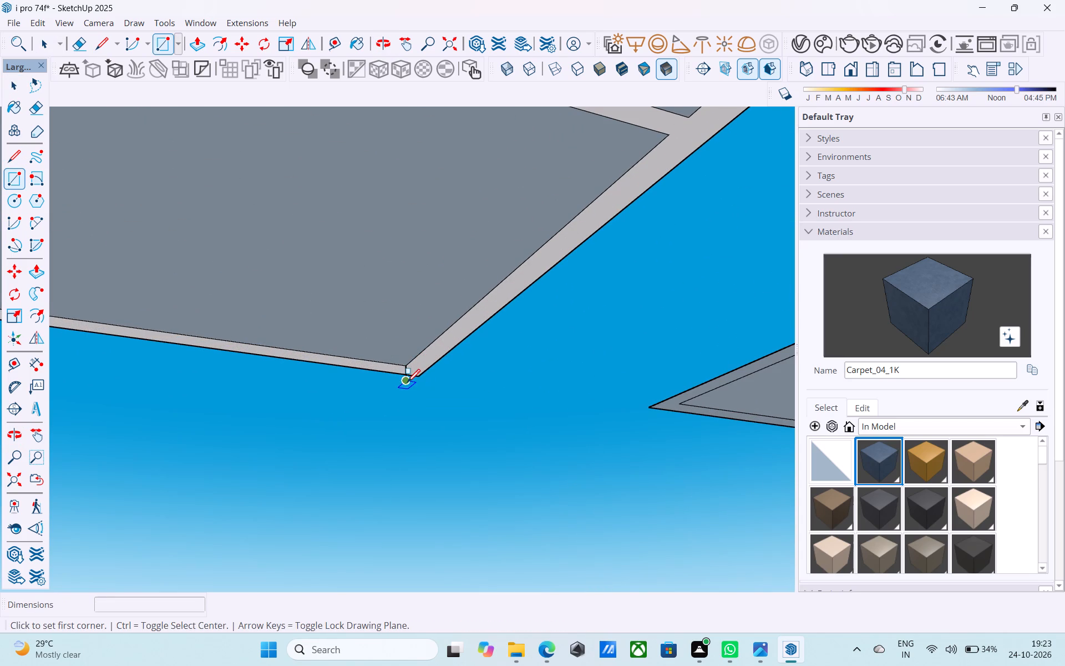
left_click(407, 384)
scroll(412, 382, "down", 20)
scroll(412, 382, "down", 1)
middle_click_drag(225, 313, 253, 349)
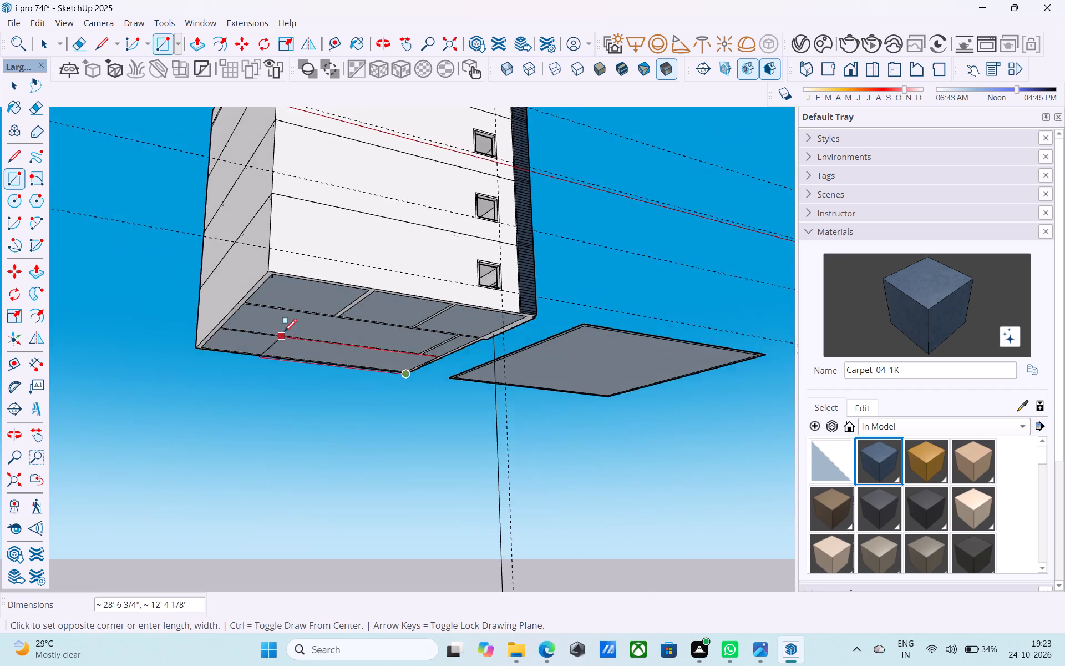
scroll(284, 329, "up", 5)
middle_click_drag(263, 259, 275, 310)
scroll(275, 310, "up", 7)
left_click(281, 314)
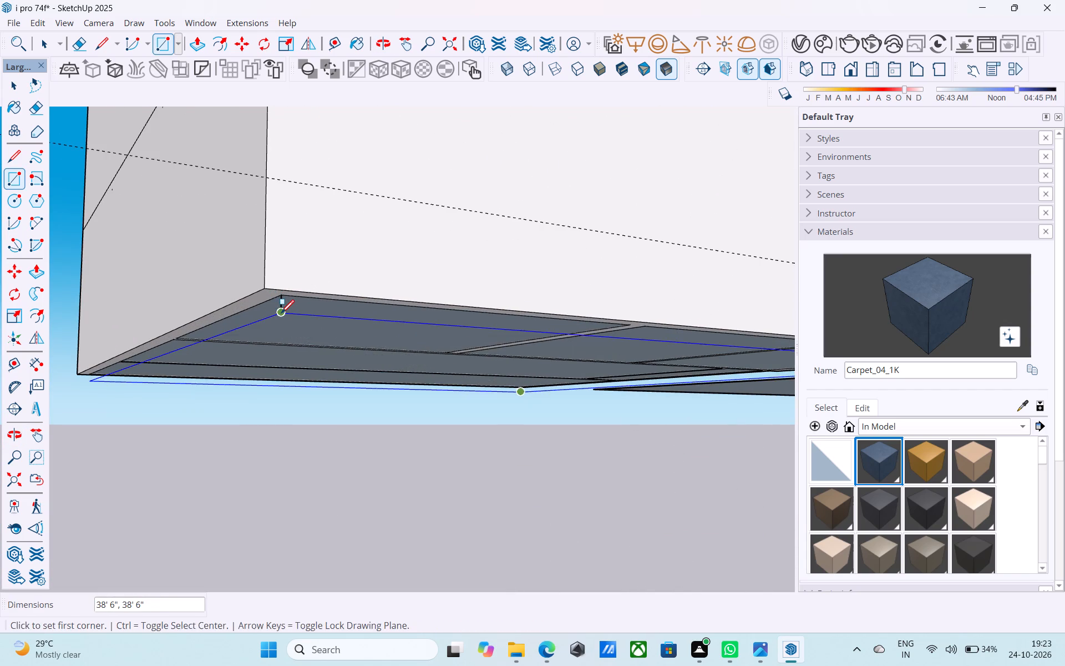
Draw a vertical line joining the underside's rear inner wall corner to the rectangle's corner 6" below.
scroll(281, 314, "down", 4)
middle_click_drag(281, 314, 820, 265)
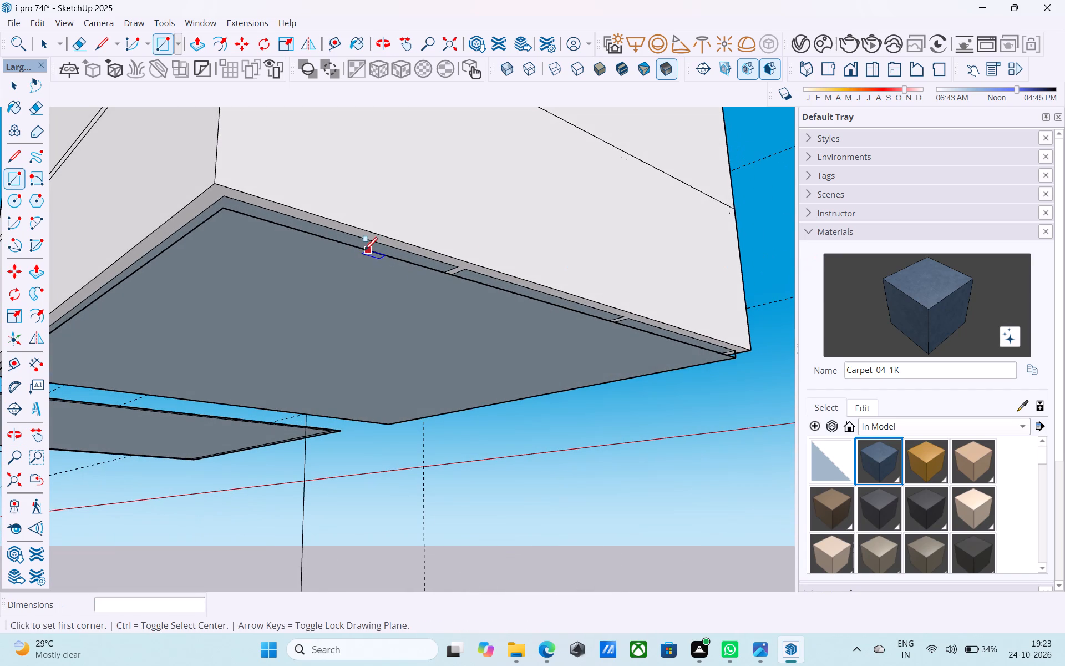
key("l")
scroll(216, 186, "up", 4)
left_click(227, 208)
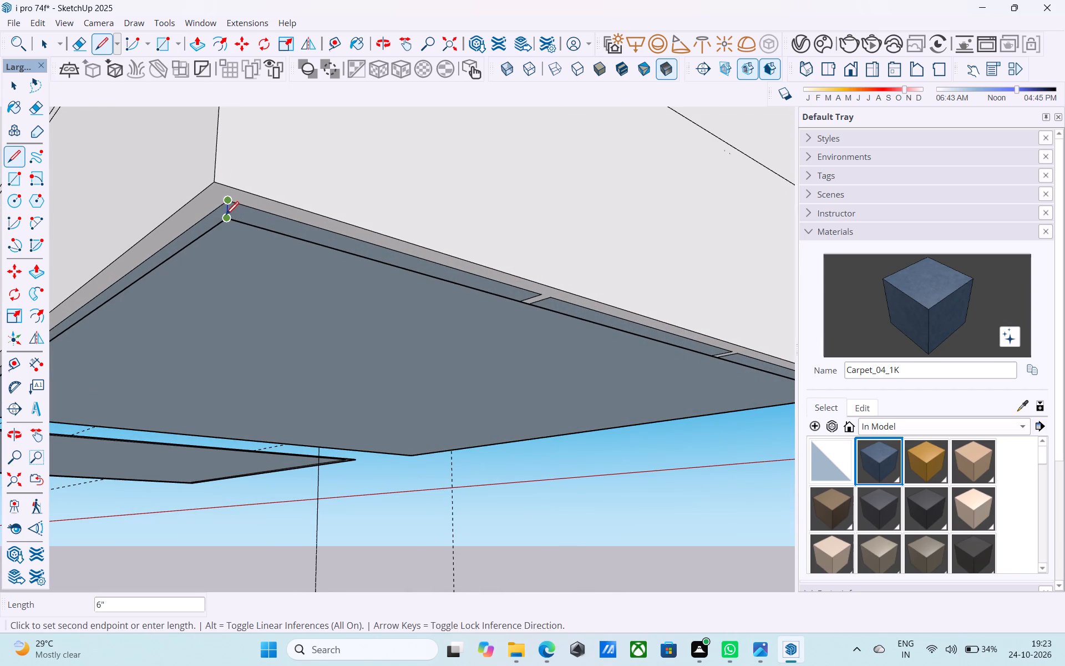
left_click(226, 216)
Draw a vertical line joining the inner wall corner beside the blue corner strip to the rectangle corner below.
scroll(245, 231, "down", 11)
middle_click_drag(442, 289, 152, 294)
middle_click_drag(338, 325, 254, 305)
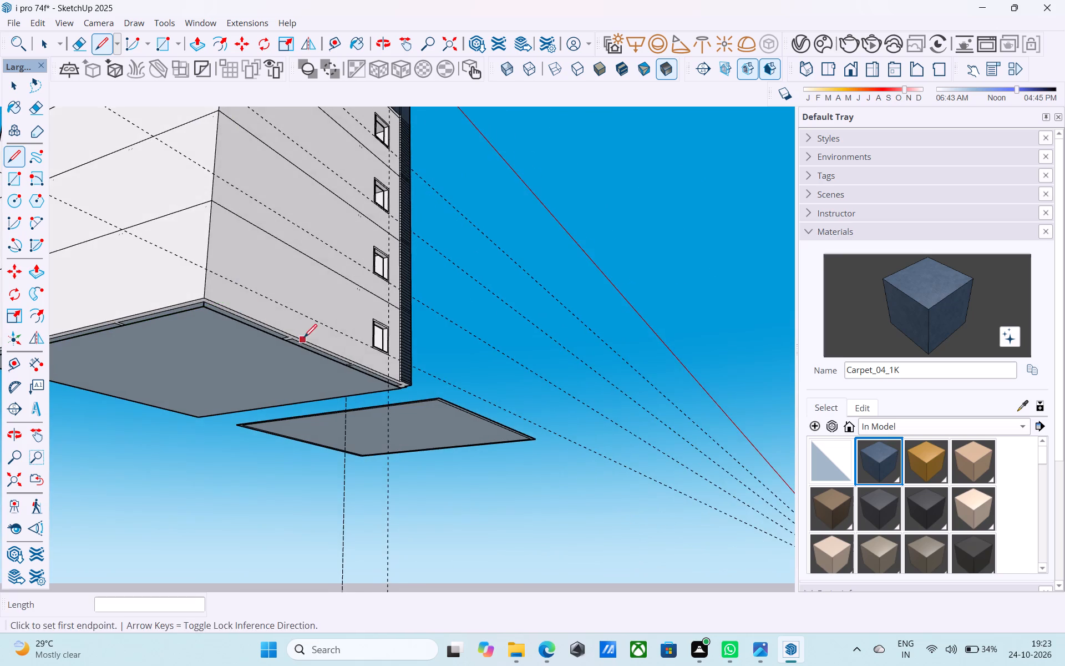
middle_click_drag(303, 339, 197, 309, "shift")
scroll(440, 362, "up", 20)
scroll(440, 362, "up", 1)
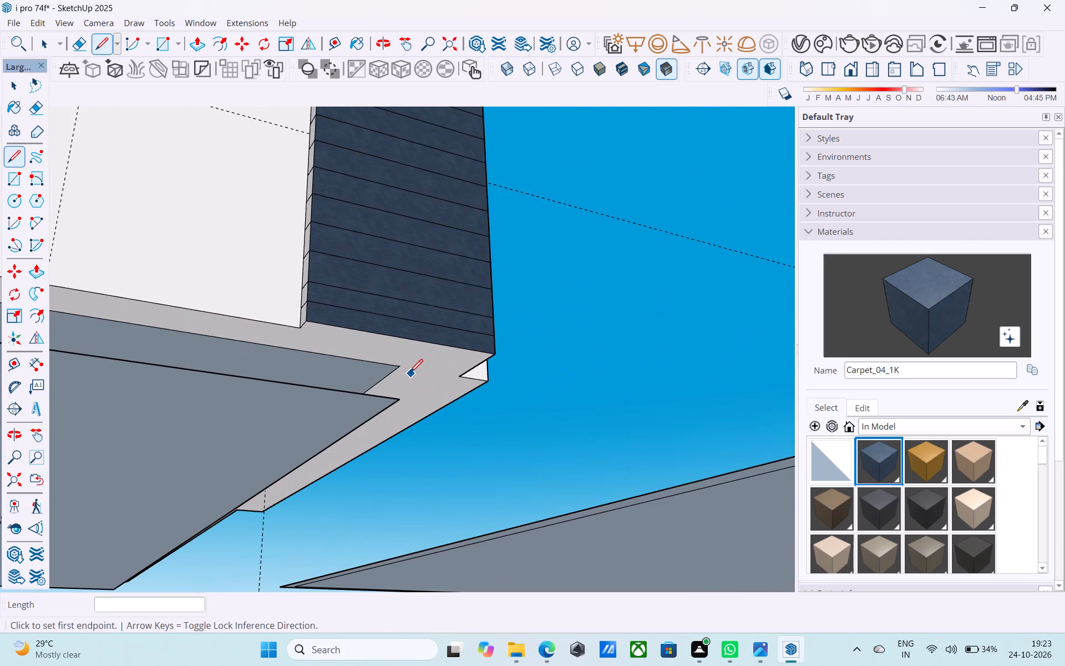
left_click(402, 367)
left_click(398, 396)
scroll(427, 360, "down", 12)
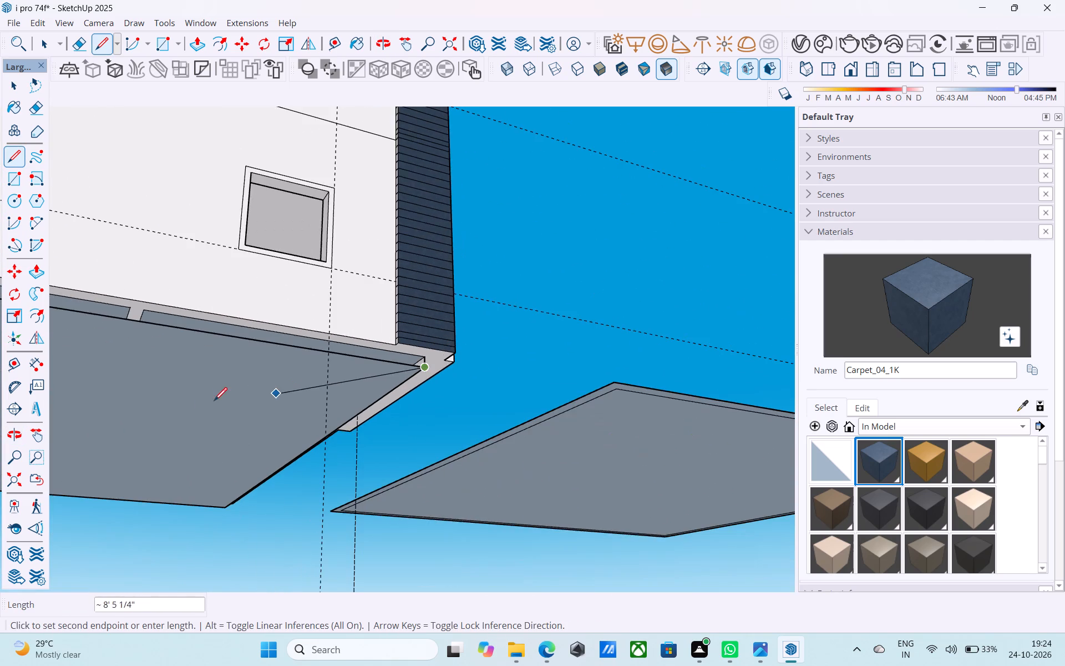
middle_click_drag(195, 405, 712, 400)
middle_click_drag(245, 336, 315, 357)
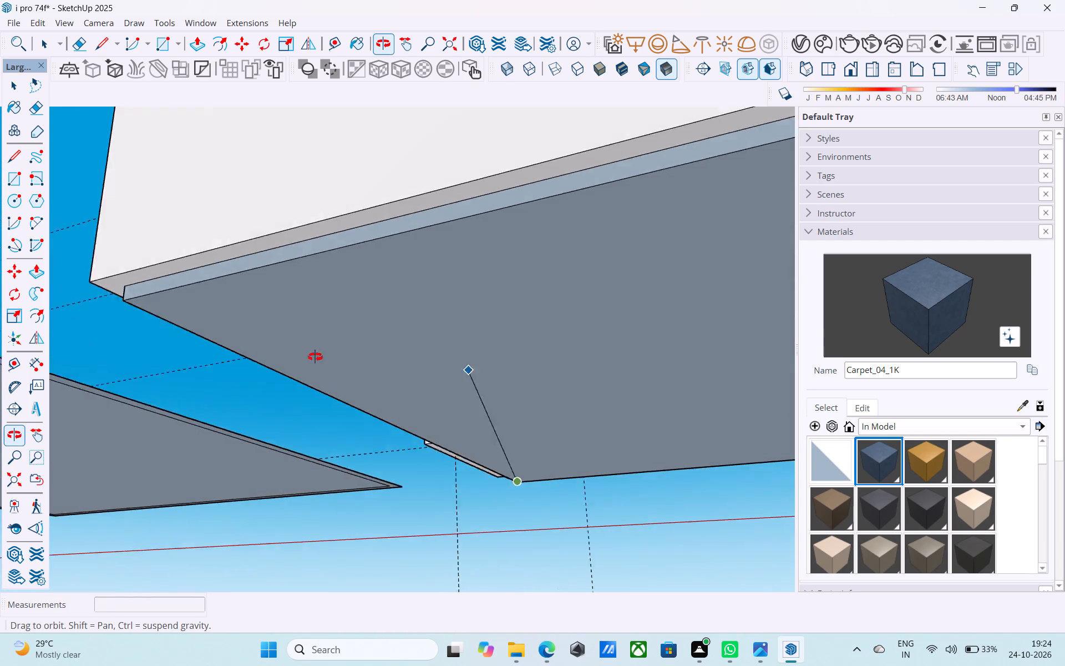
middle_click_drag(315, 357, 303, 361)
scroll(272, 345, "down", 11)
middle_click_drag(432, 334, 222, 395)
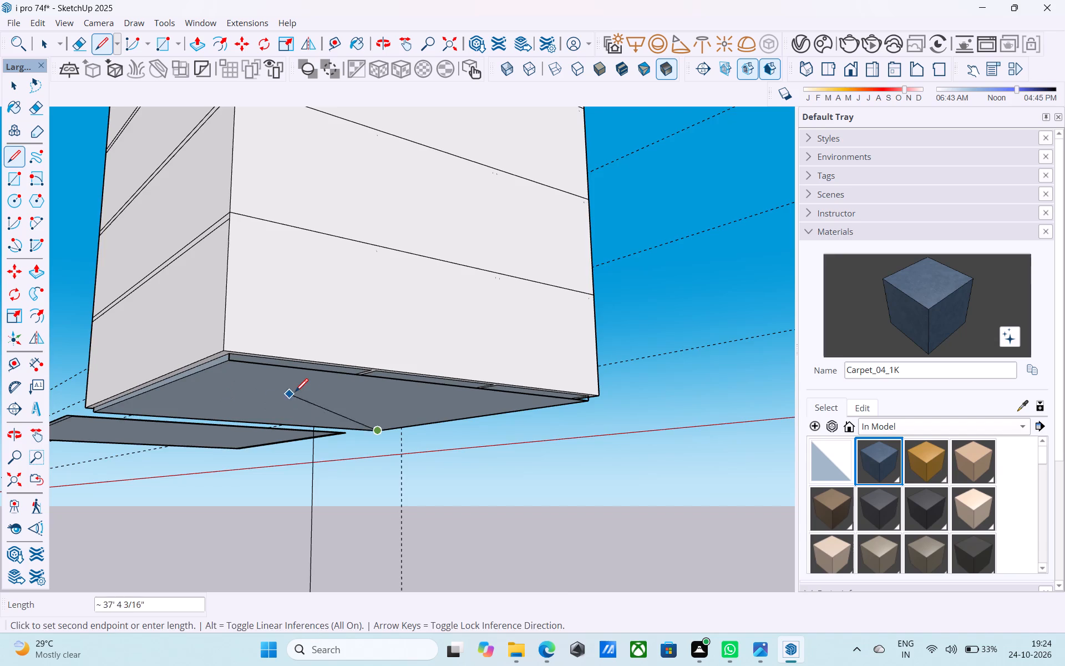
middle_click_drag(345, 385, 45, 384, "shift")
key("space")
Draw a 38' 6" line along the base's rear upper edge, joining the two inner wall corners.
middle_click_drag(262, 401, 342, 385, "shift")
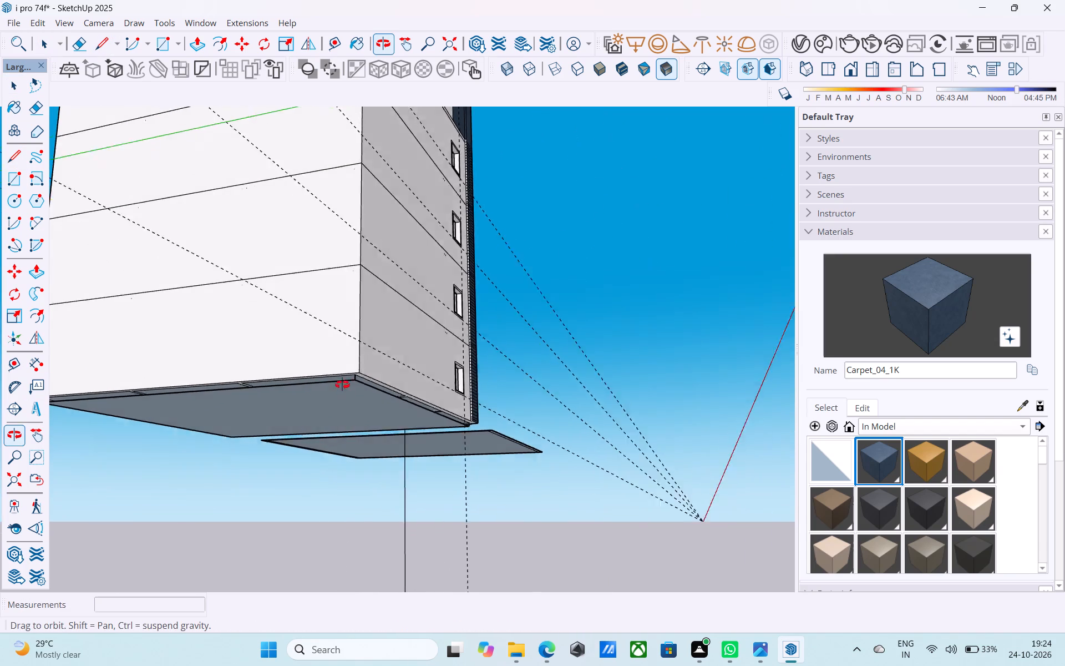
middle_click_drag(342, 385, 368, 339, "shift")
scroll(354, 370, "up", 5)
middle_click_drag(373, 340, 587, 366, "shift")
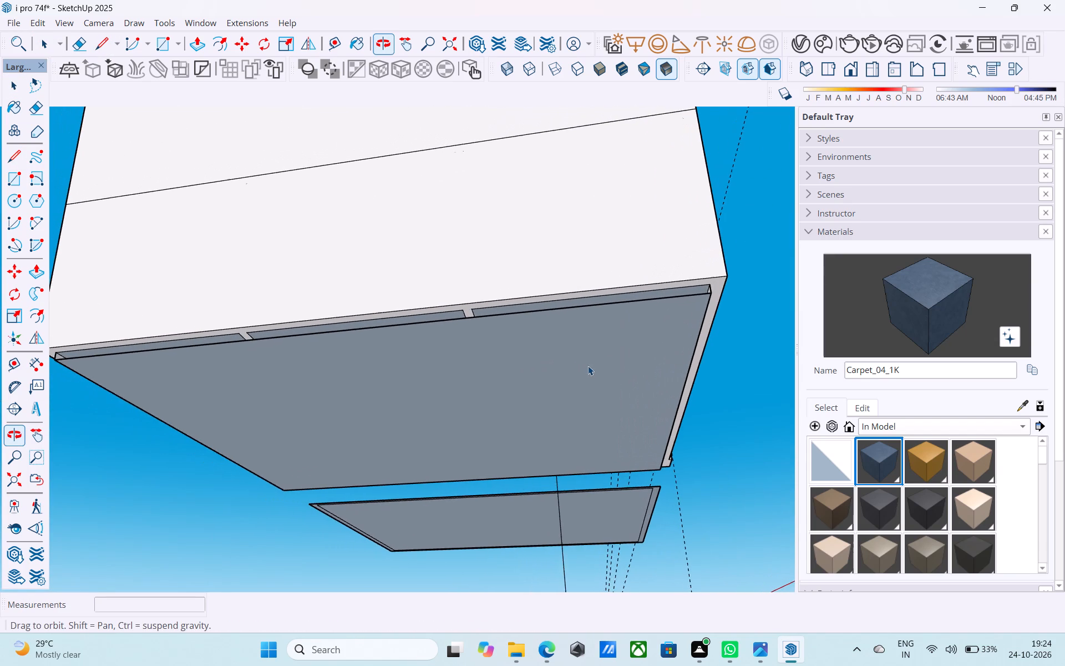
key("l")
left_click(709, 285)
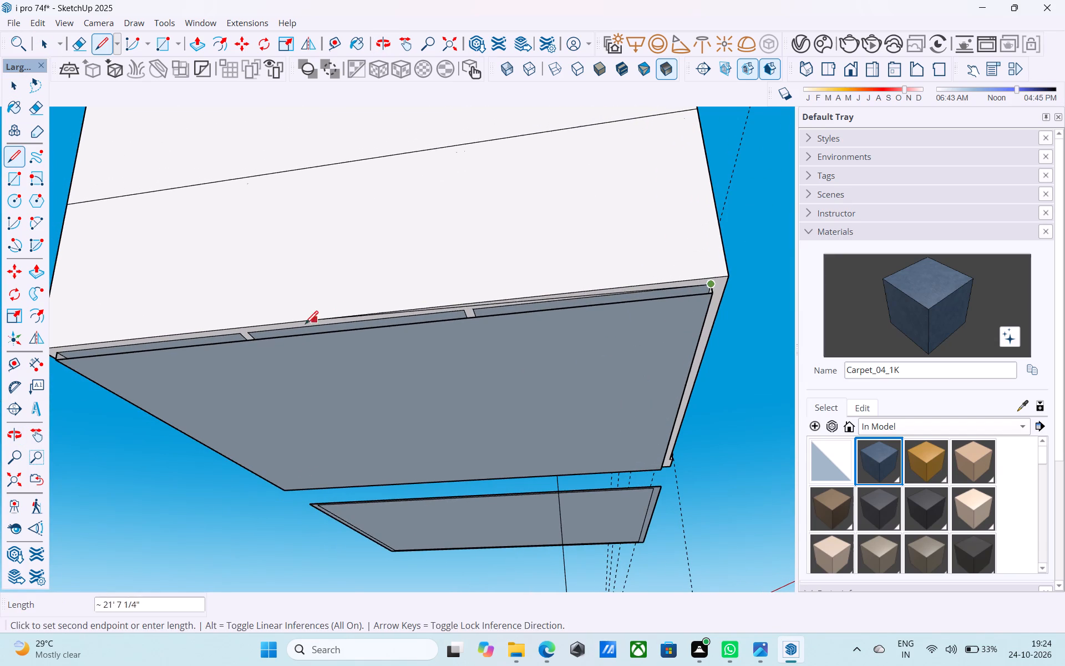
middle_click_drag(298, 326, 470, 327, "shift")
scroll(251, 332, "up", 4)
left_click(203, 361)
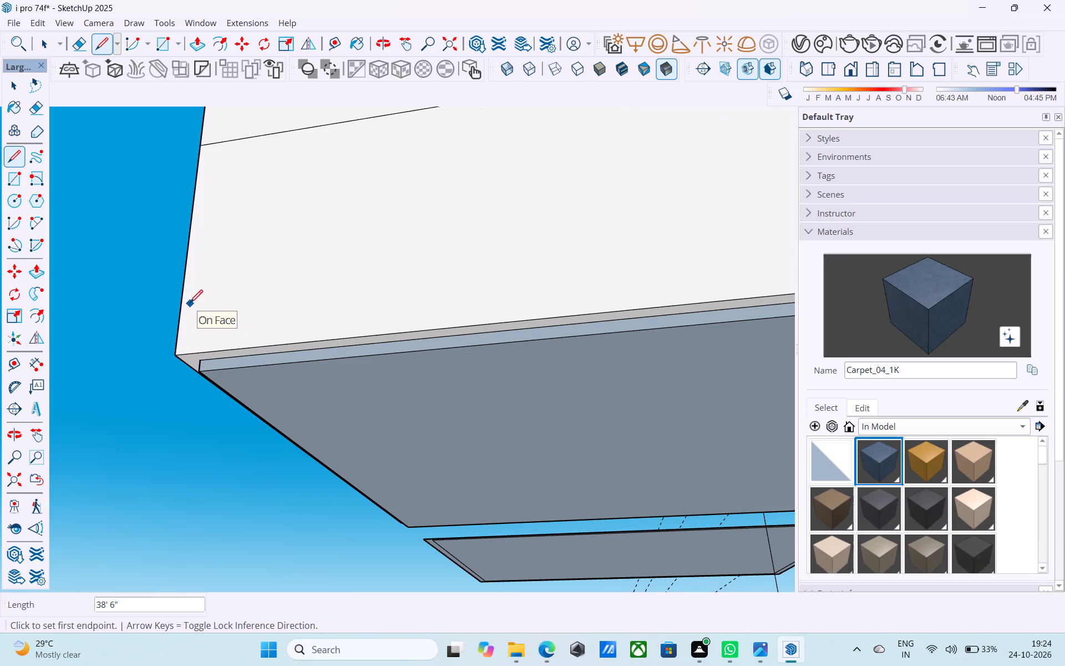
Reverse the large bottom face of the new base.
scroll(190, 304, "down", 6)
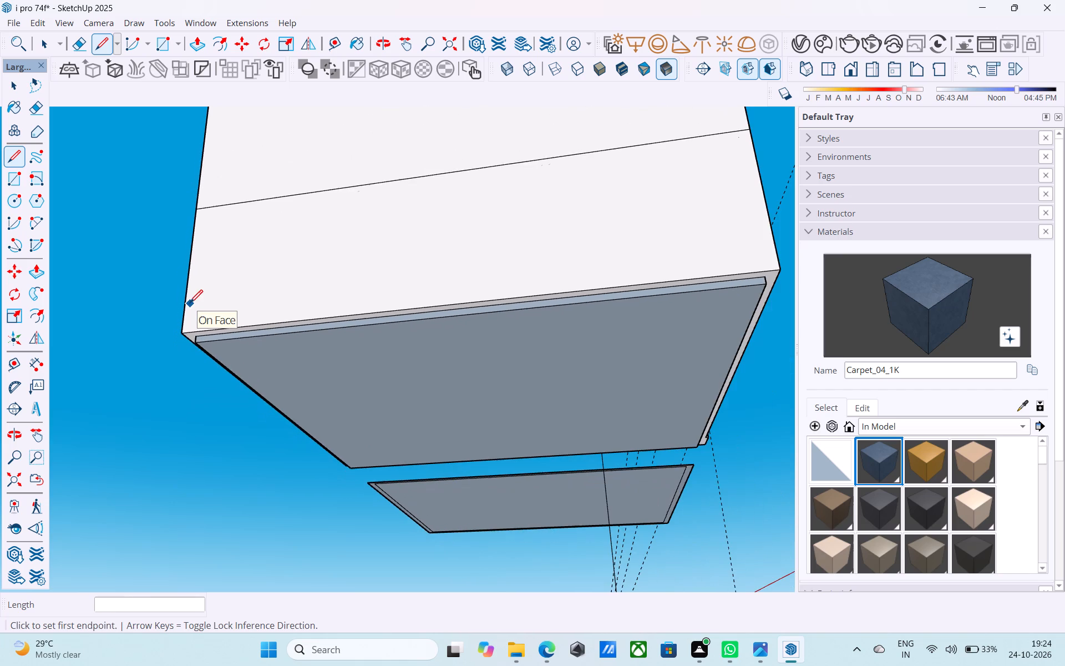
middle_click_drag(232, 327, 348, 332)
middle_click_drag(338, 328, 342, 359, "shift")
scroll(488, 406, "up", 9)
key("space")
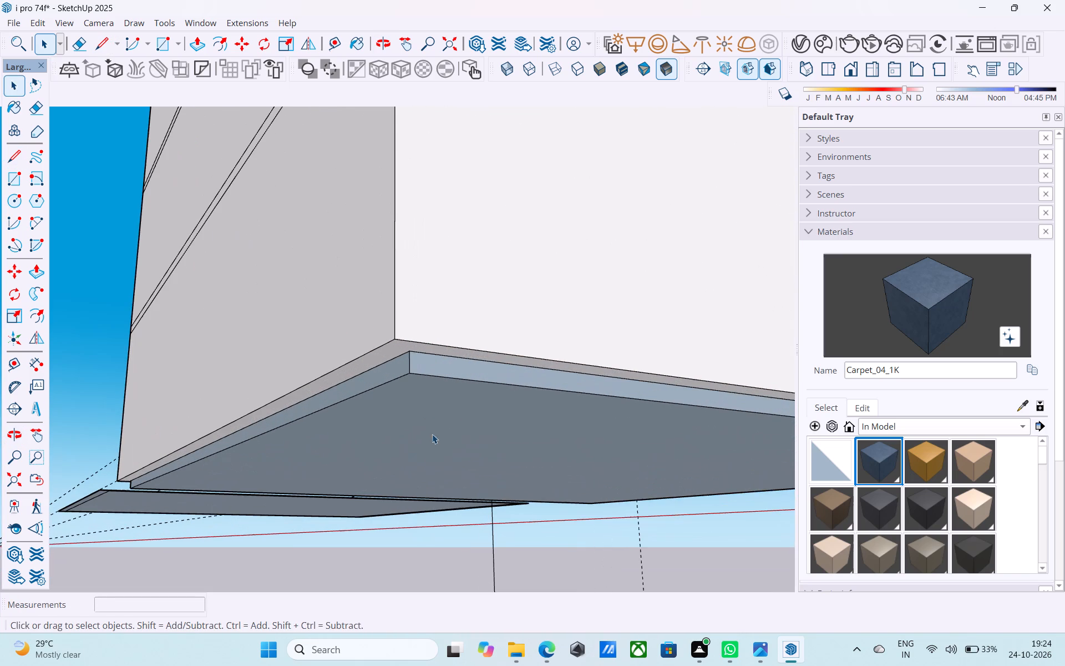
left_click(432, 416)
right_click(432, 416)
left_click(467, 278)
Reverse the base's rear side face and the adjoining side face opposite the window wall.
scroll(417, 354, "up", 2)
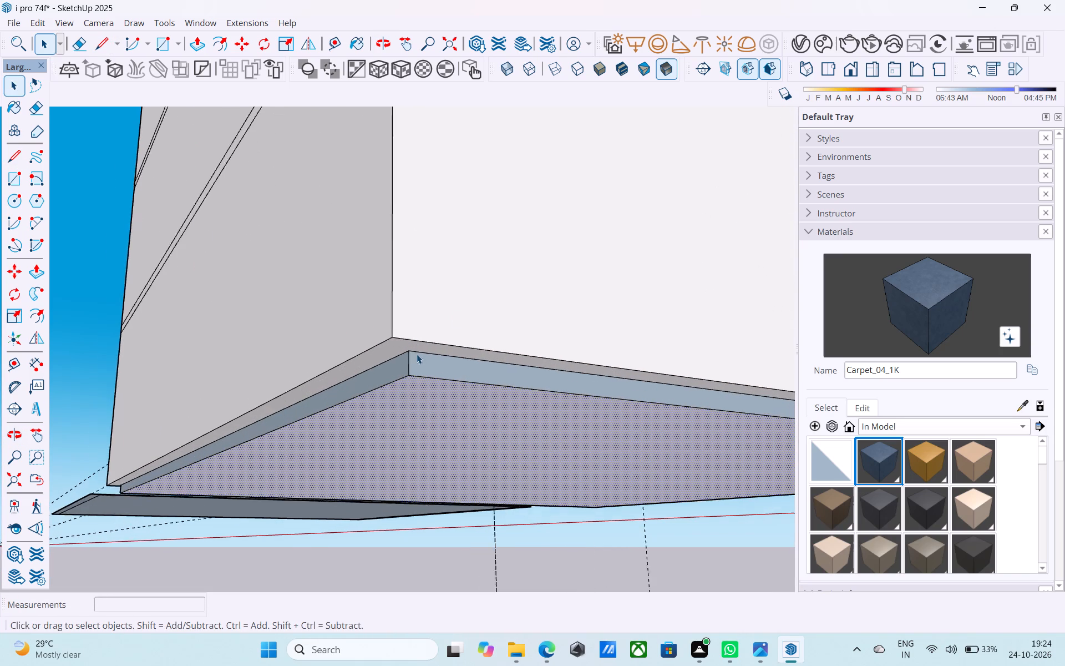
scroll(417, 354, "up", 2)
left_click(403, 361)
right_click(403, 361)
left_click(450, 231)
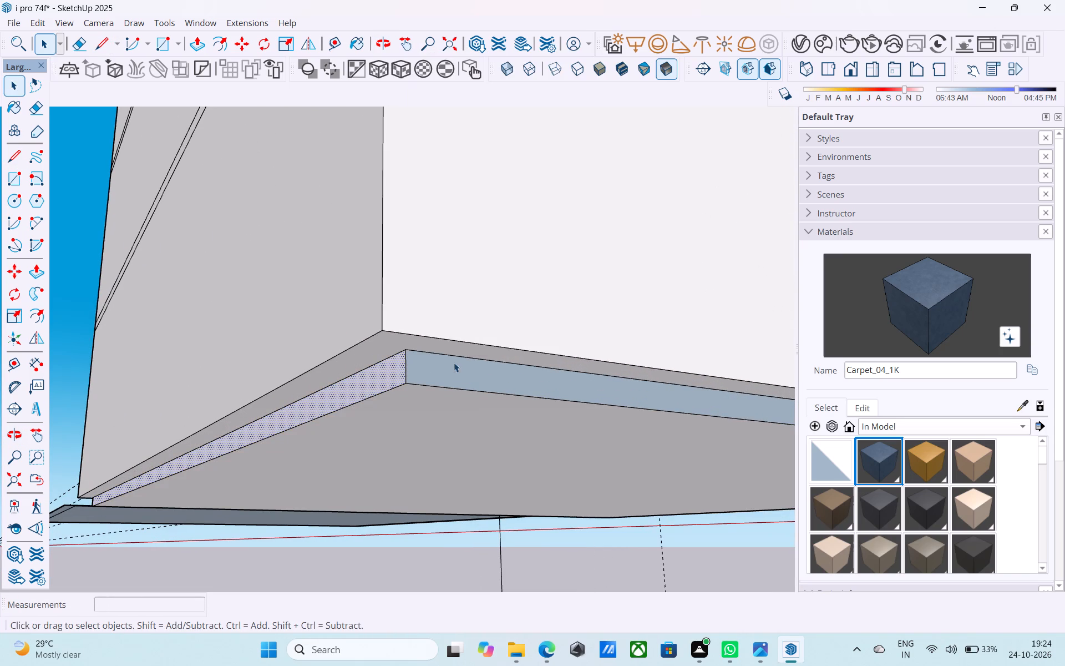
left_click(453, 369)
right_click(453, 369)
left_click(490, 242)
Save the model.
scroll(297, 415, "down", 12)
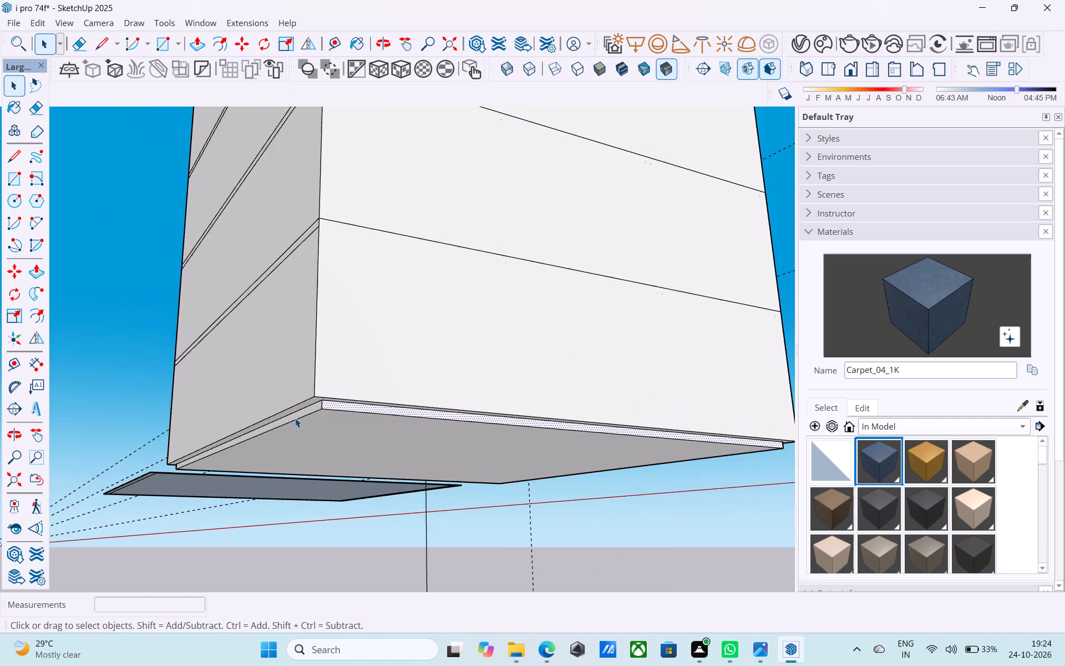
middle_click_drag(473, 413, 123, 411)
scroll(303, 432, "up", 5)
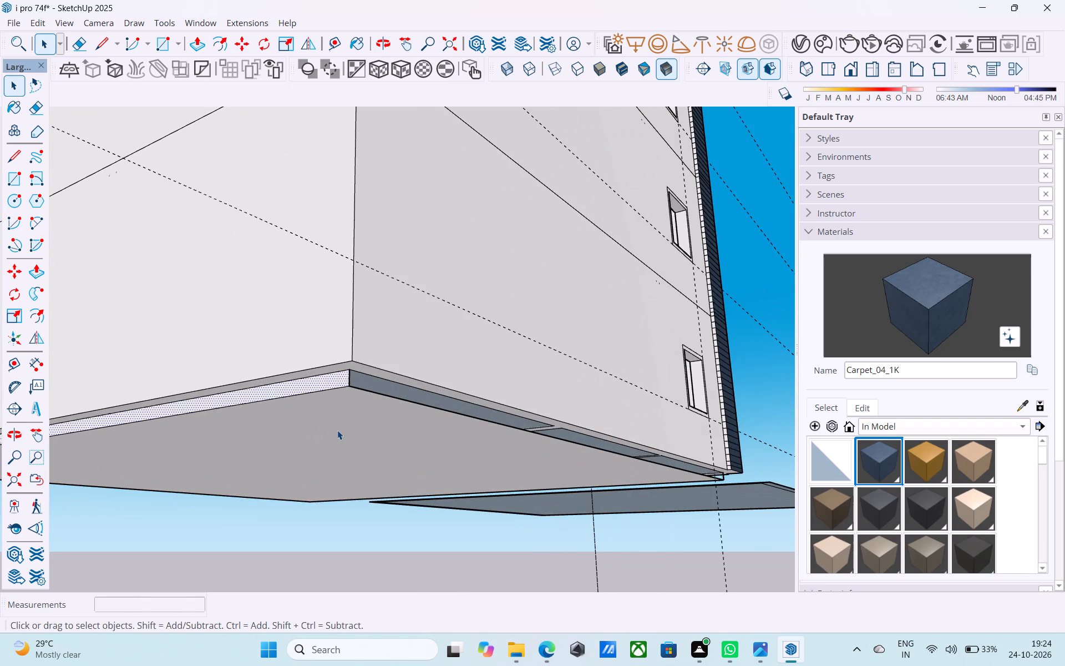
middle_click_drag(333, 427, 306, 412)
key("l")
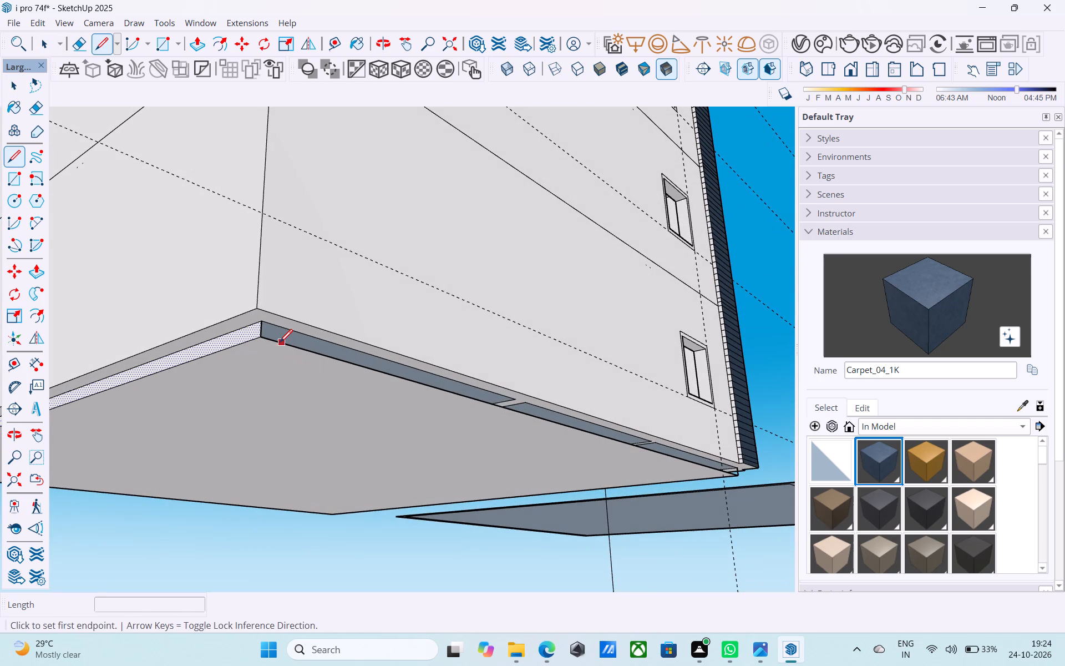
key("ctrl+s")
left_click(473, 435)
key("ctrl+s")
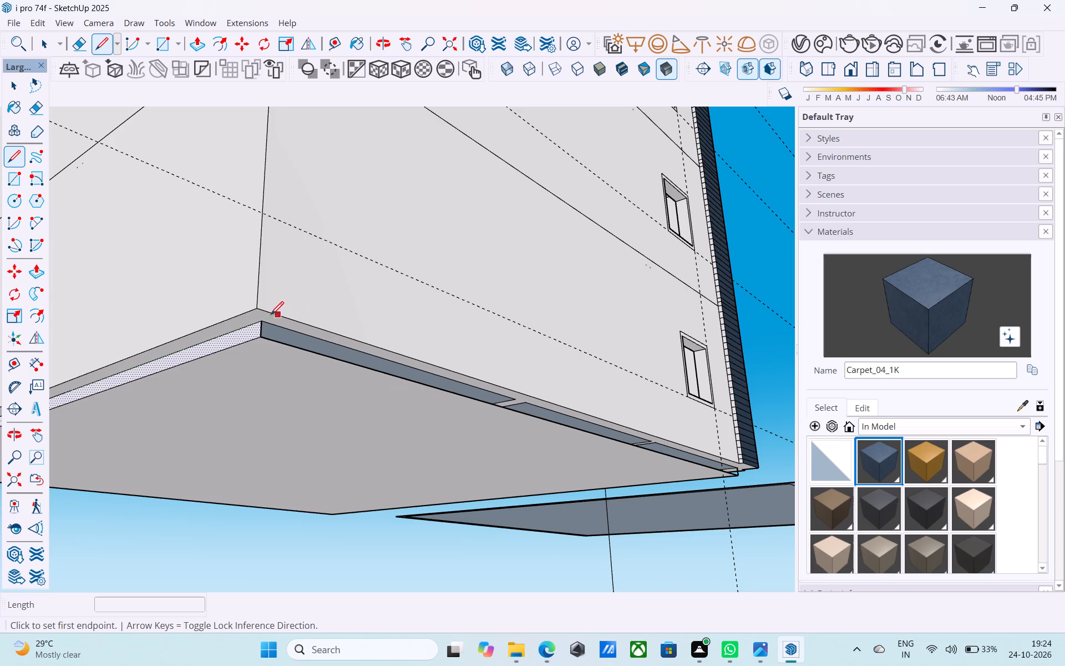
Draw a line along the base's upper edge under the window wall, from the rear inner corner to the corner by the blue strip.
left_click(263, 322)
scroll(216, 358, "down", 6)
middle_click_drag(495, 422, 431, 398)
scroll(526, 433, "up", 9)
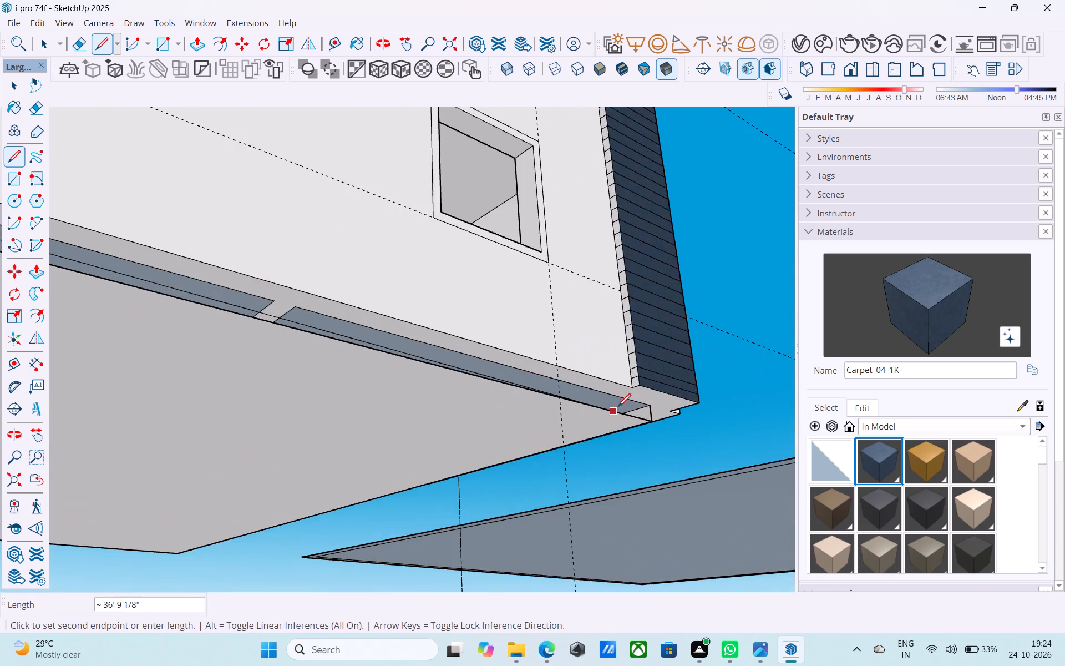
scroll(618, 408, "up", 4)
left_click(655, 405)
scroll(656, 405, "down", 6)
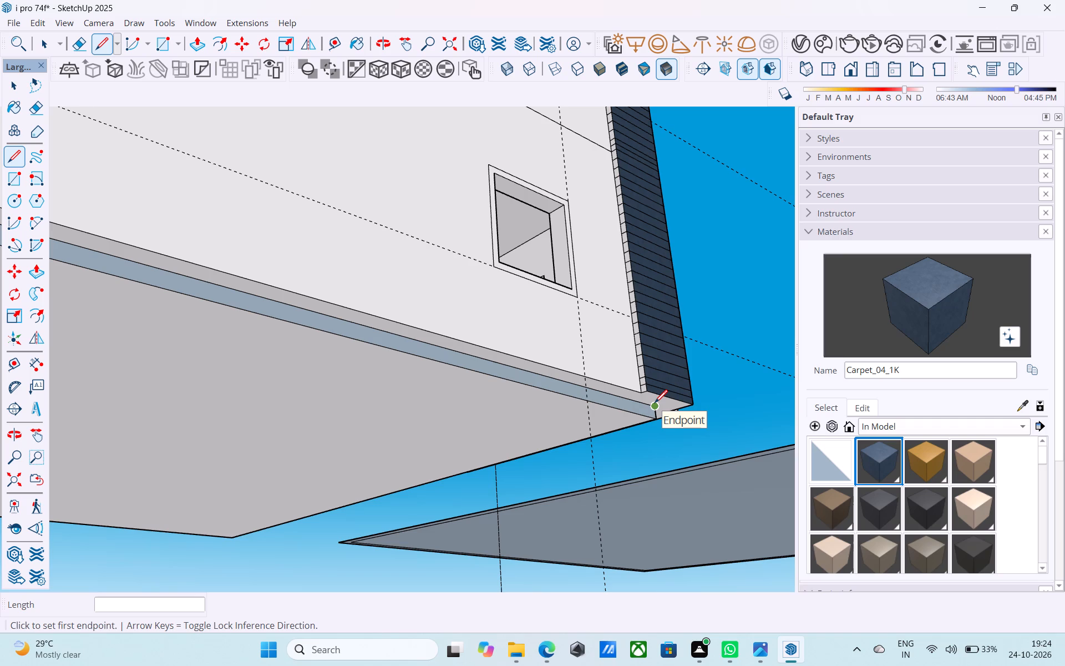
key("space")
Reverse the base's side face beneath the window wall.
scroll(641, 382, "down", 10)
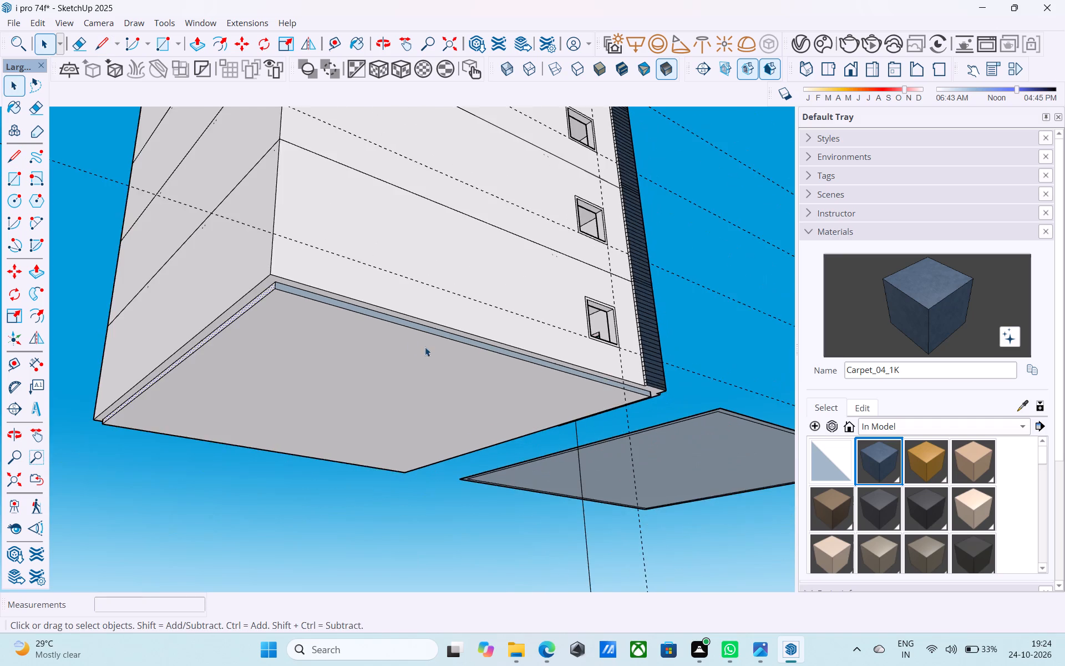
middle_click_drag(409, 342, 413, 364)
scroll(314, 326, "up", 10)
left_click(293, 329)
right_click(292, 328)
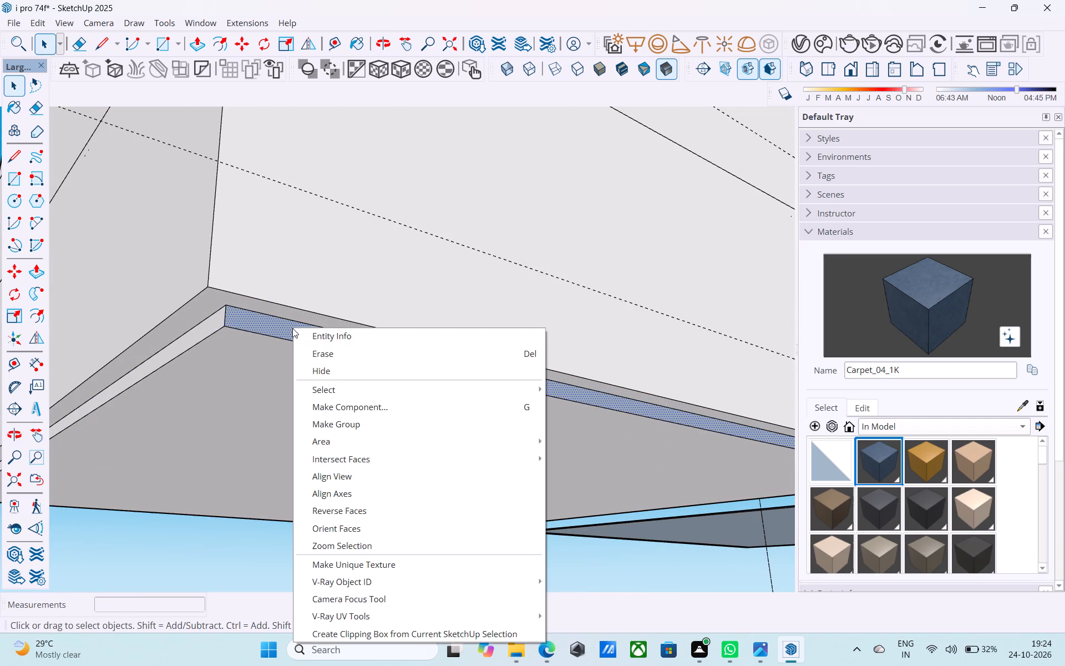
left_click(387, 514)
Draw a 38' 6" line along the base's front upper edge, from the blue-strip corner to the far inner wall corner.
scroll(386, 501, "down", 13)
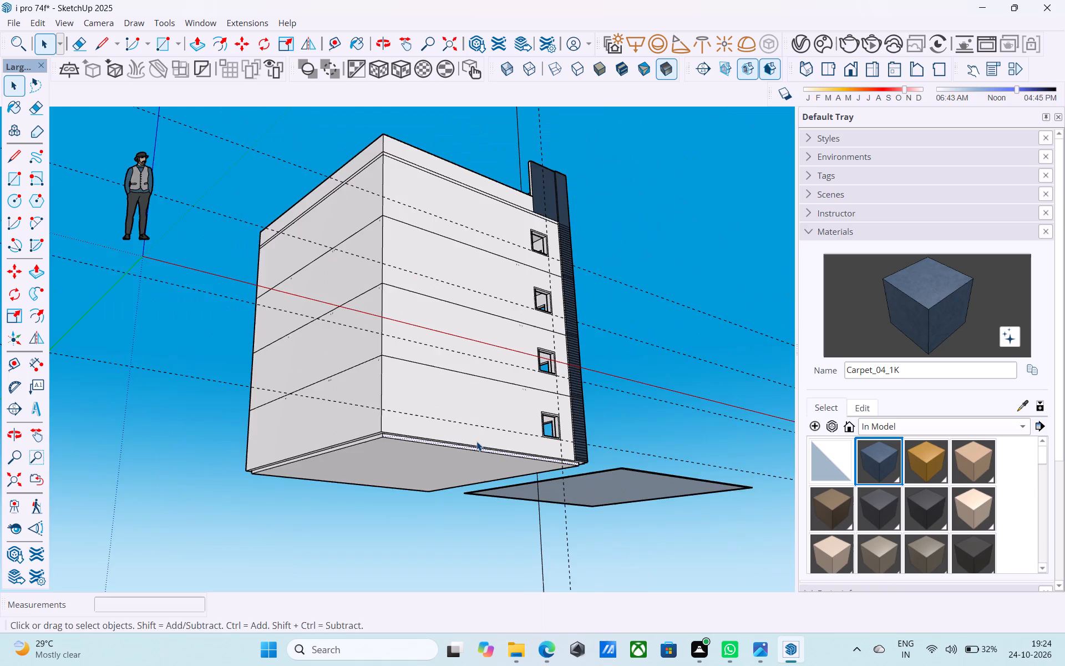
middle_click_drag(475, 441, 95, 406)
scroll(432, 467, "up", 6)
middle_click_drag(458, 423, 439, 434)
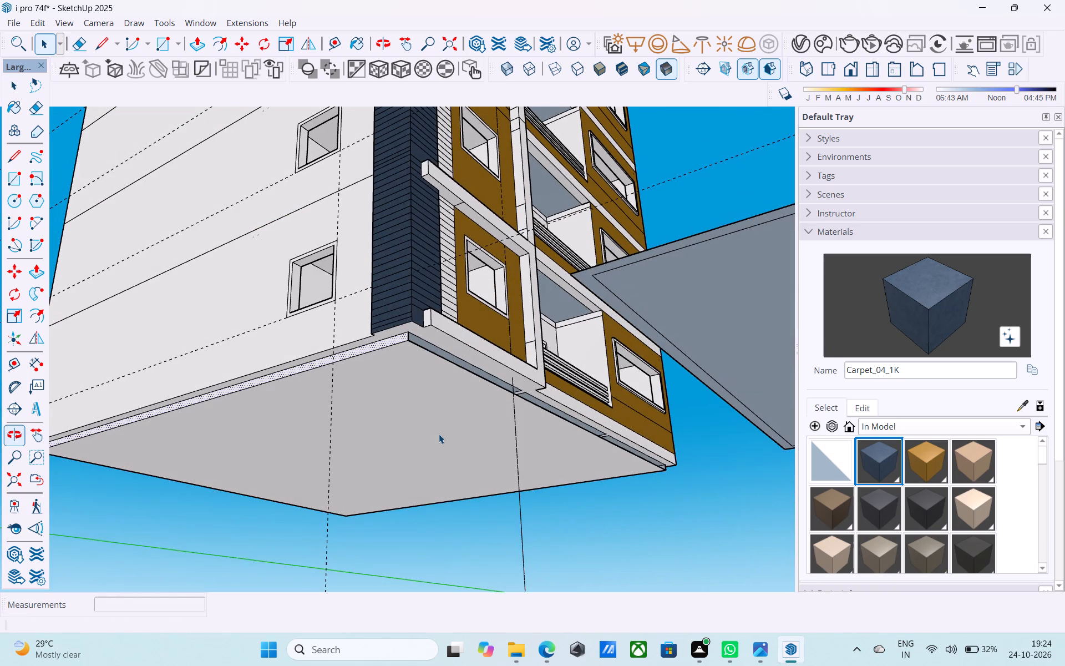
key("l")
scroll(420, 340, "up", 4)
left_click(405, 332)
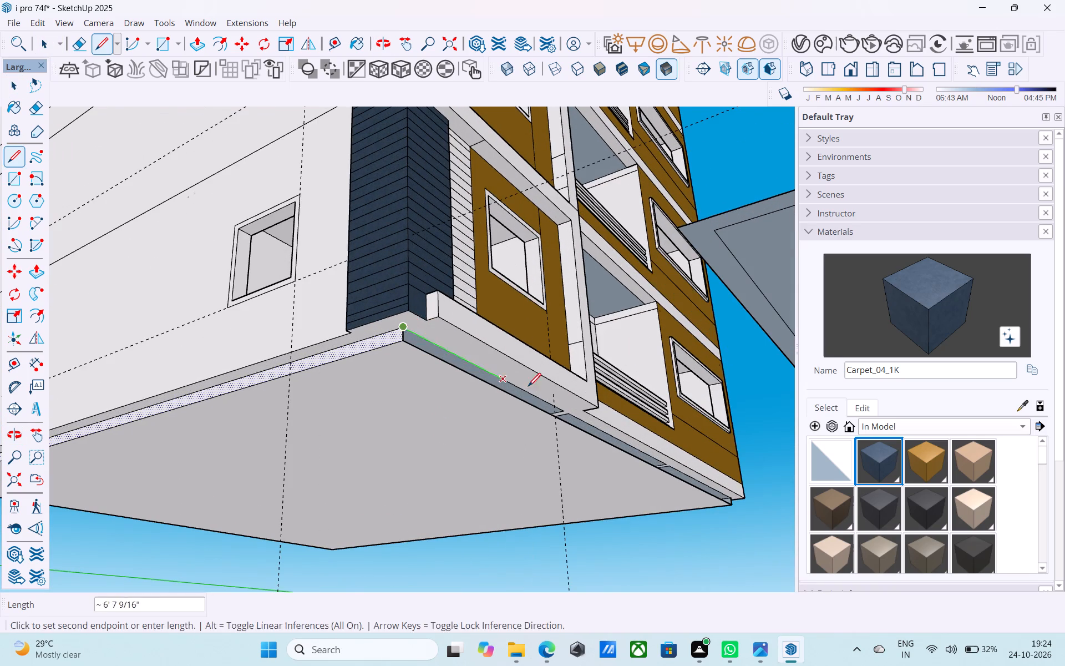
scroll(534, 391, "down", 3)
middle_click_drag(535, 392, 357, 340, "shift")
scroll(469, 401, "up", 14)
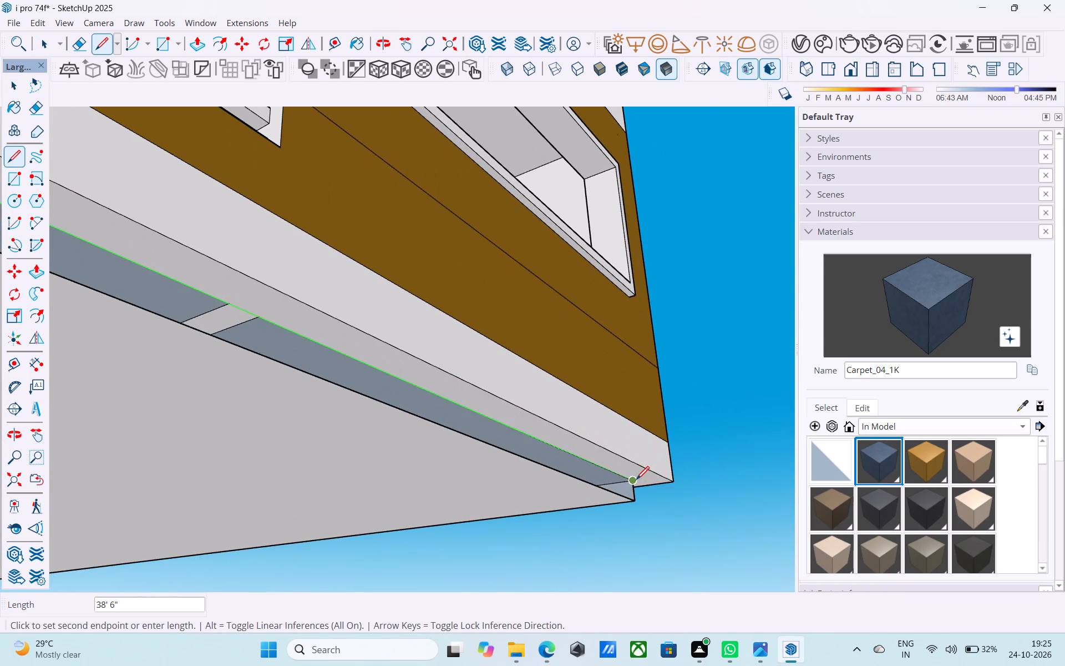
left_click(636, 481)
Reverse the base's front side face beneath the balconies.
scroll(662, 476, "down", 3)
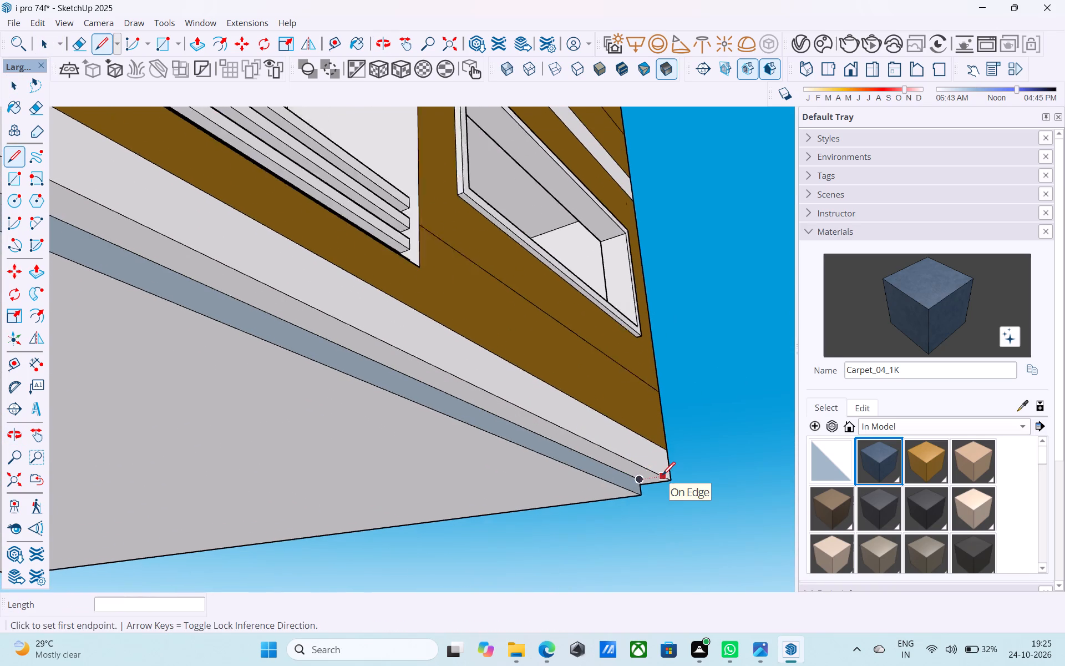
scroll(662, 476, "down", 9)
scroll(510, 412, "down", 1)
middle_click_drag(511, 412, 544, 467, "shift")
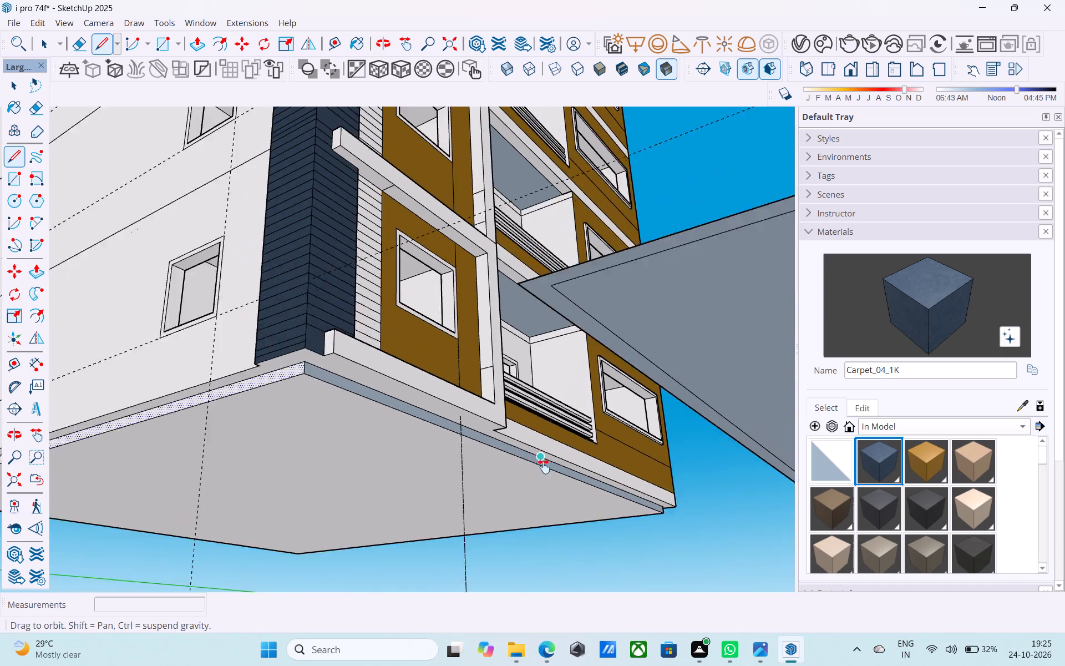
middle_click_drag(544, 467, 579, 553, "shift")
key("space")
scroll(433, 532, "up", 5)
middle_click_drag(383, 522, 375, 471)
scroll(375, 470, "up", 5)
left_click(369, 462)
right_click(369, 462)
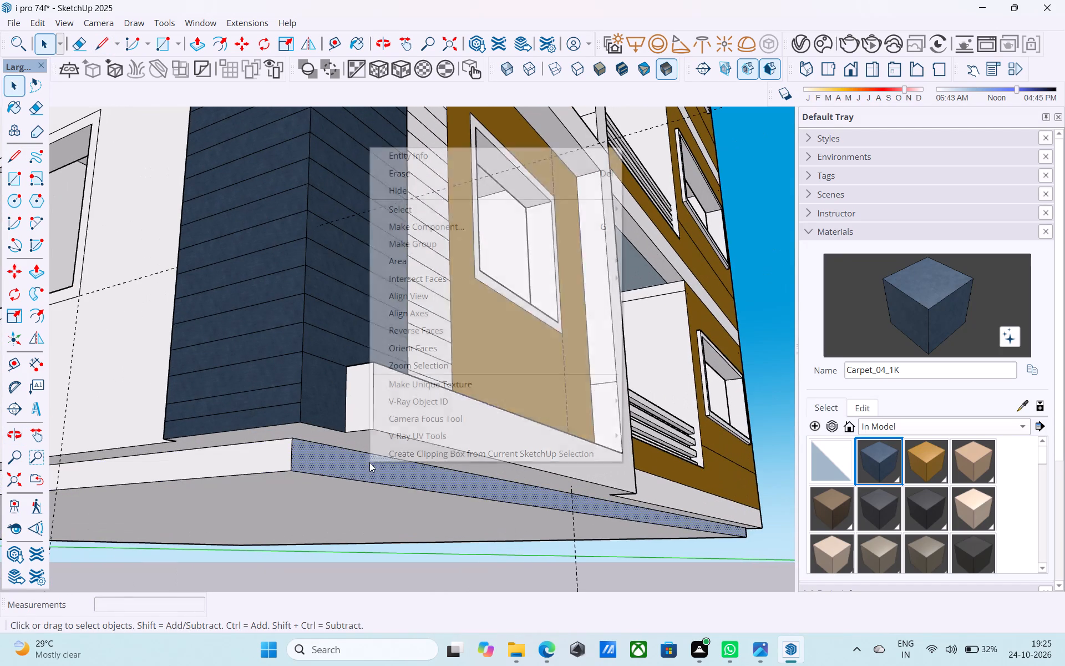
left_click(424, 334)
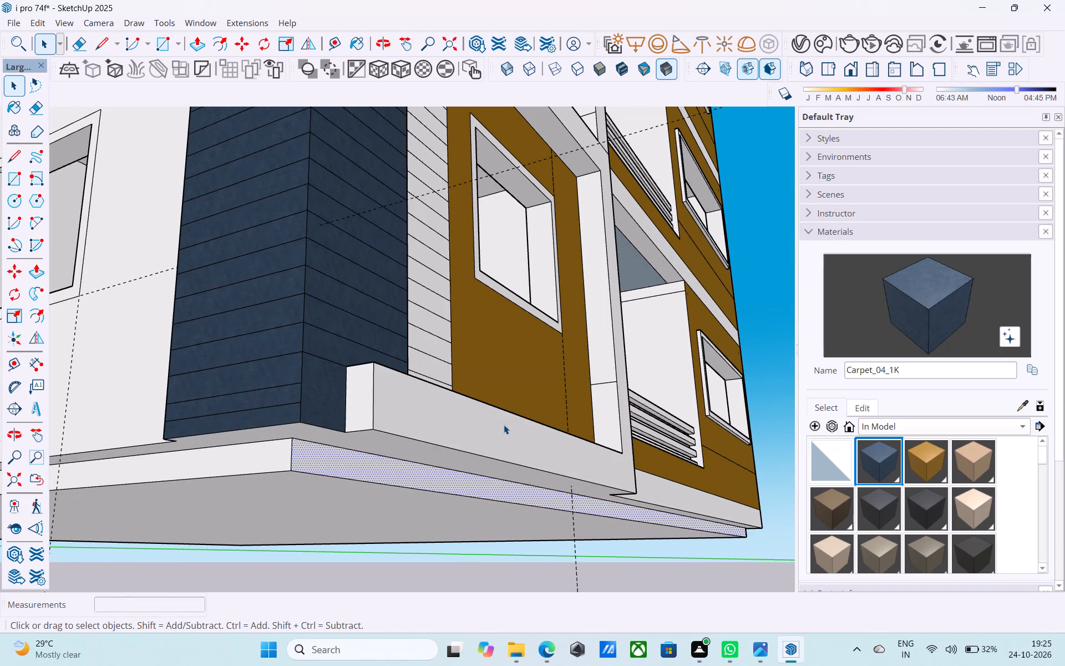
Push/Pull the base's side face beneath the window wall outward, flush with the wall above.
scroll(504, 425, "down", 5)
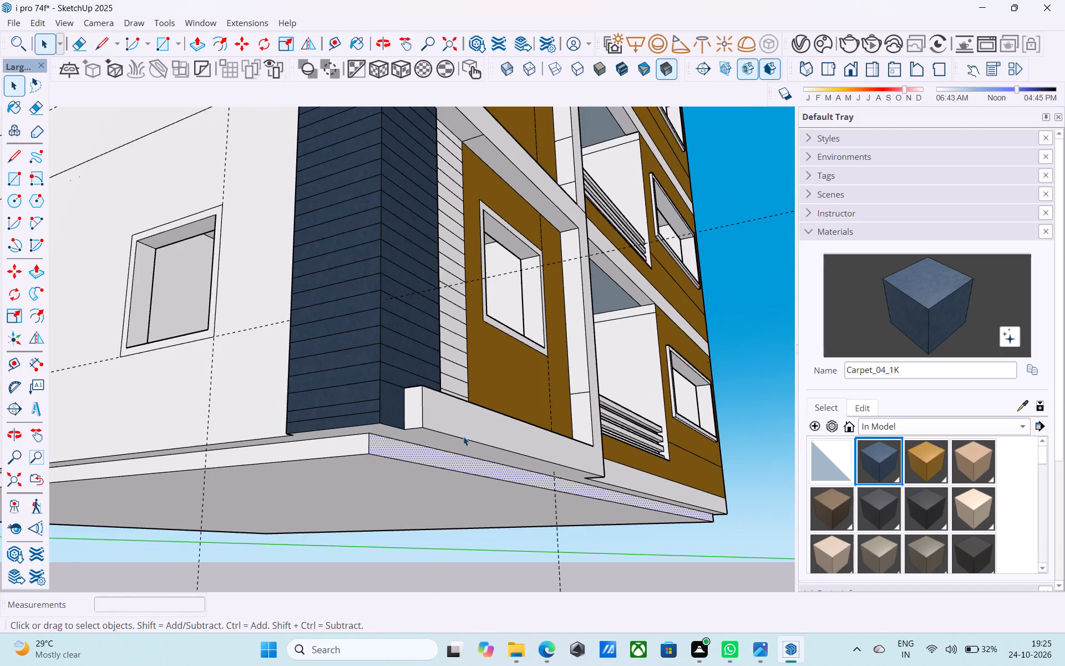
middle_click_drag(378, 457, 576, 430, "shift")
scroll(433, 426, "up", 5)
left_click(433, 426)
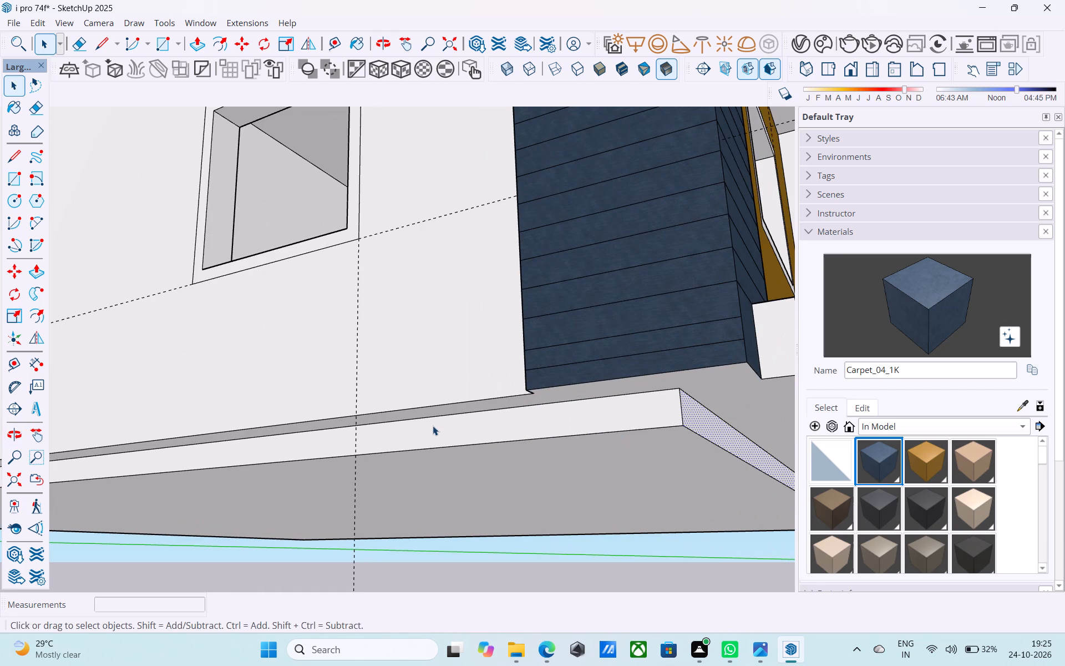
key("p")
left_click(433, 426)
left_click(421, 386)
key("space")
Push/Pull the base's front side face outward by 9".
scroll(412, 380, "down", 6)
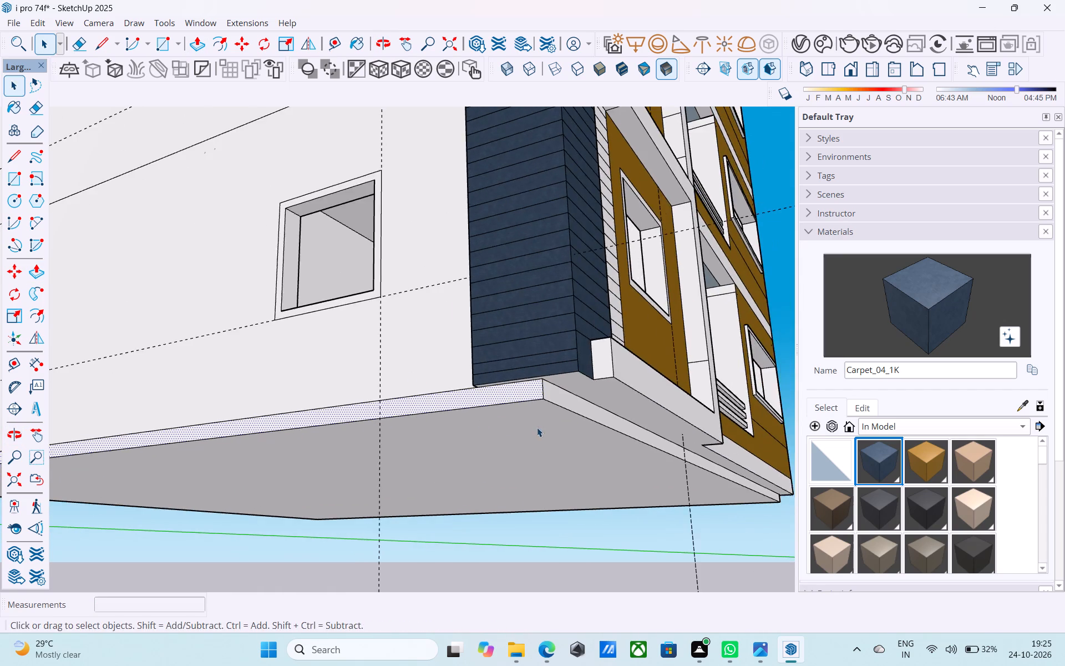
middle_click_drag(525, 427, 478, 425)
scroll(358, 424, "down", 4)
scroll(665, 471, "up", 5)
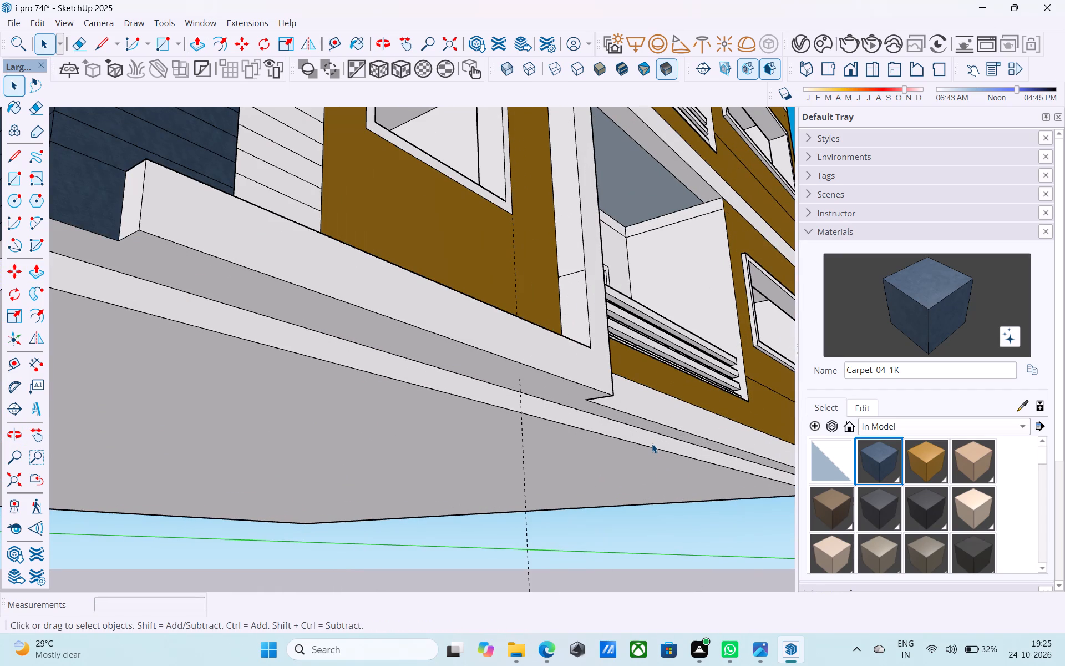
left_click(652, 441)
key("p")
left_click(651, 441)
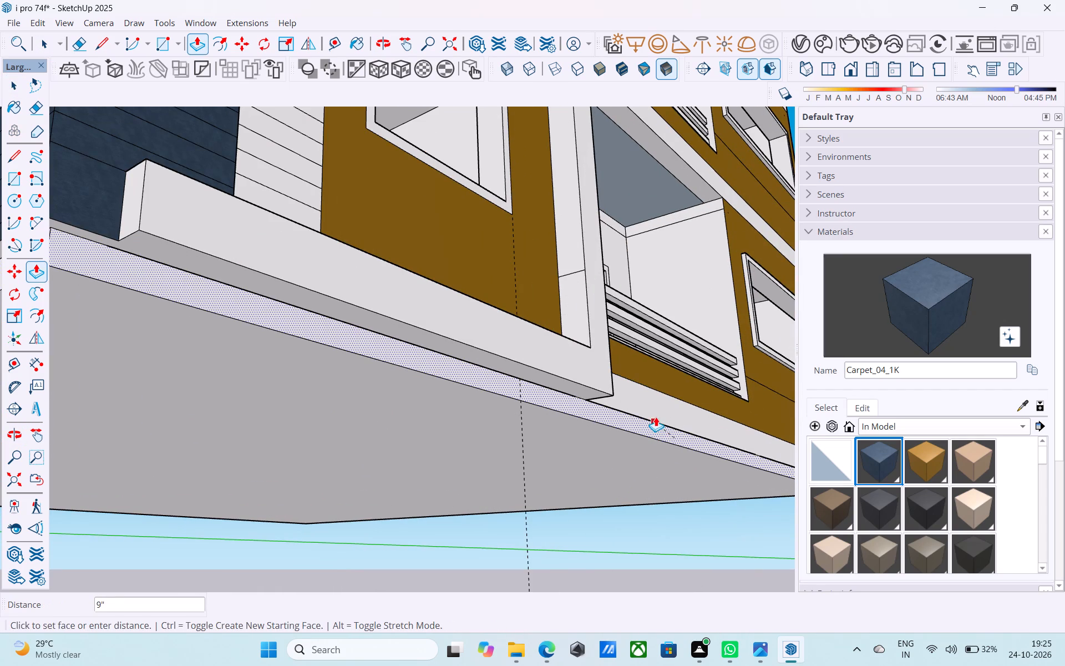
left_click(656, 417)
key("space")
Push/Pull the base's rear side face outward by 9", flush with the plain rear wall.
scroll(657, 422, "down", 10)
middle_click_drag(525, 470, 895, 489)
middle_click_drag(428, 482, 595, 461)
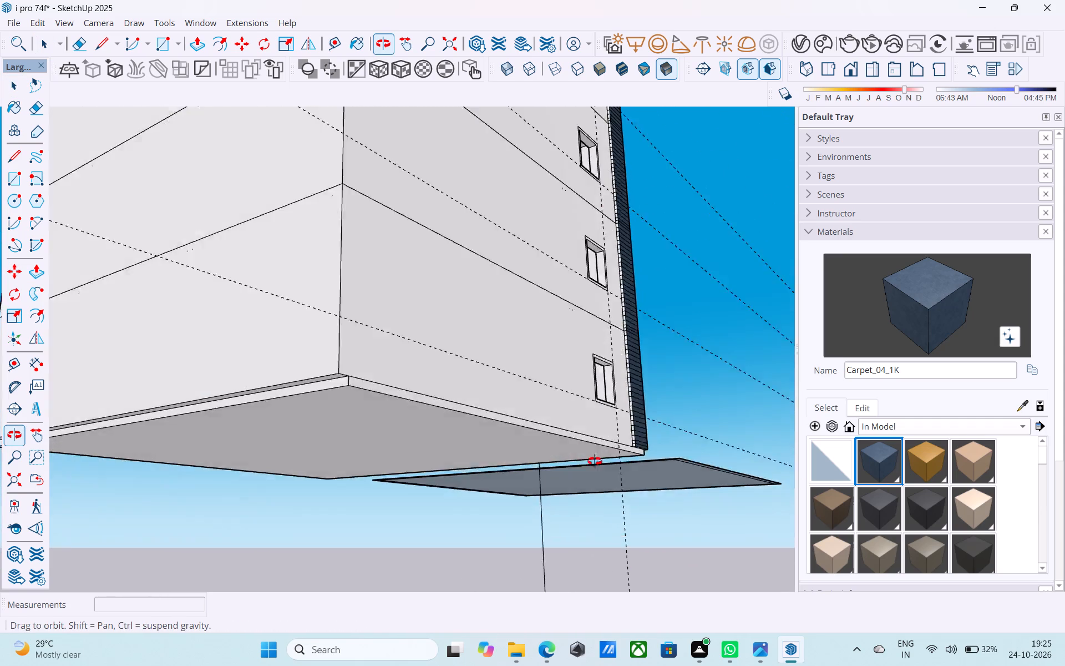
middle_click_drag(595, 461, 721, 469)
middle_click_drag(495, 470, 853, 485, "shift")
scroll(587, 438, "up", 4)
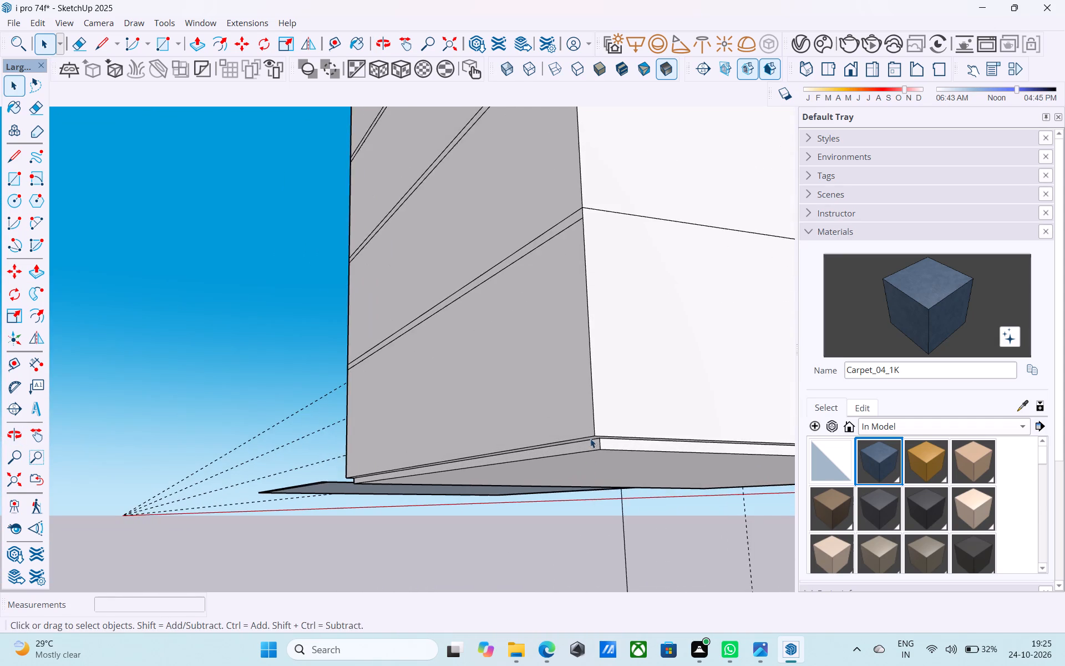
scroll(590, 438, "up", 3)
left_click(607, 443)
key("p")
left_click(607, 444)
left_click(623, 400)
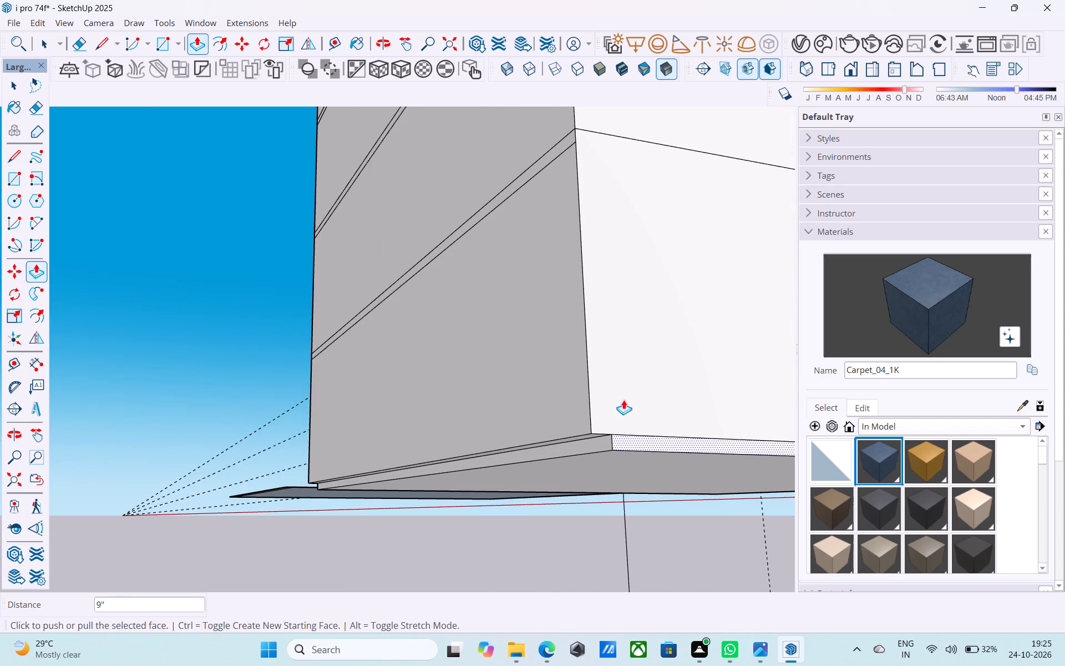
Push/Pull the base's side face beneath the plain side wall outward, flush with the wall above, and save the model.
key("space")
left_click(545, 452)
key("p")
left_click(545, 452)
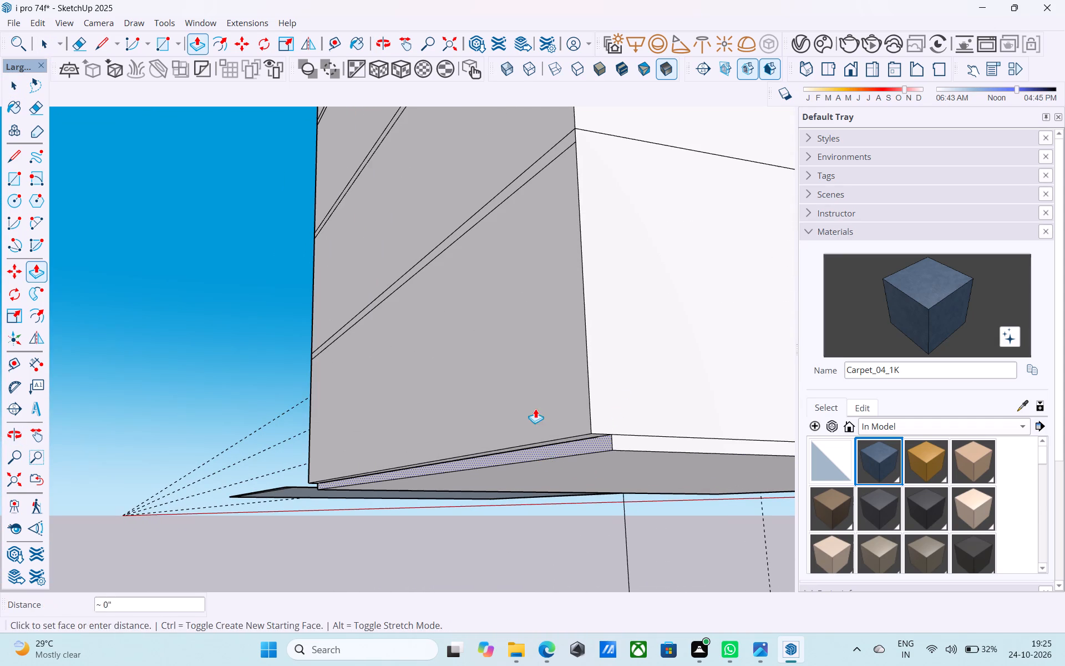
left_click(533, 397)
key("space")
scroll(430, 469, "down", 10)
middle_click_drag(419, 481, 572, 591)
scroll(422, 486, "down", 5)
middle_click_drag(422, 486, 443, 486)
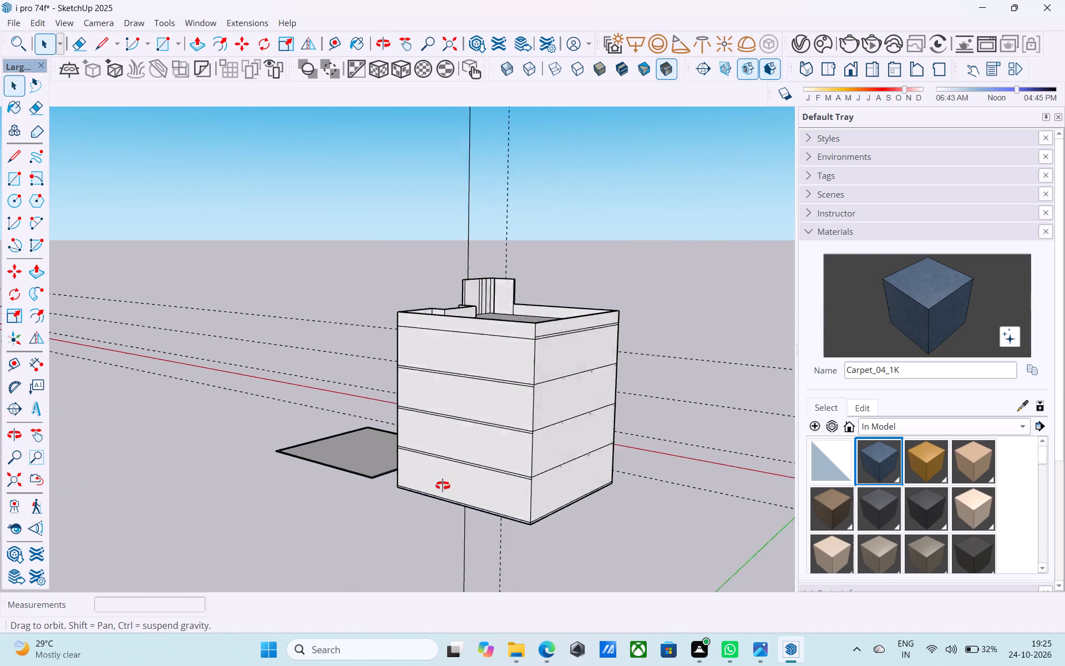
middle_click_drag(443, 486, 691, 487)
key("ctrl+s")
Copy the horizontal edge above the top-floor balcony opening 6" upward on the recessed white wall.
middle_click_drag(582, 483, 770, 481)
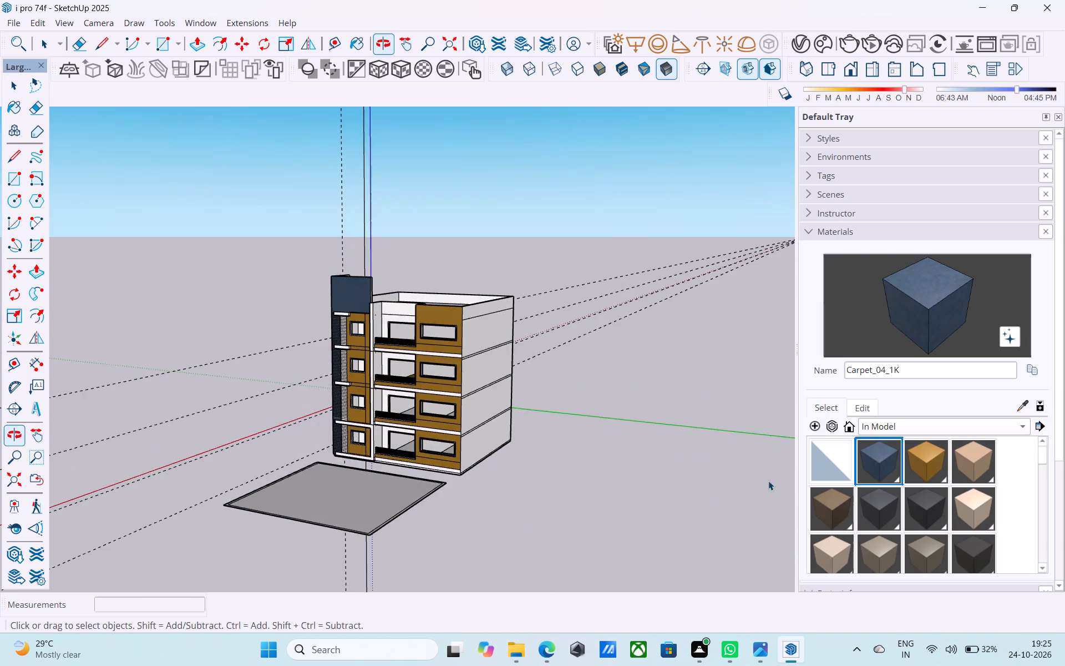
middle_click_drag(529, 442, 718, 448)
middle_click_drag(427, 441, 286, 443, "shift")
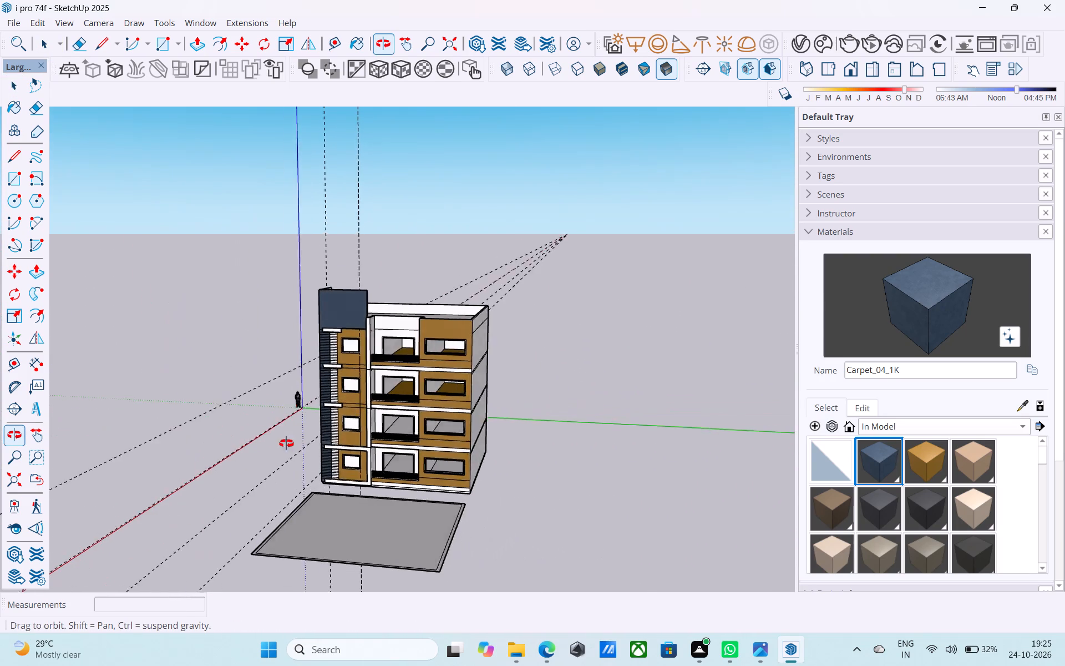
middle_click_drag(286, 443, 304, 431, "shift")
scroll(382, 380, "up", 5)
scroll(389, 312, "up", 9)
middle_click_drag(378, 295, 406, 329, "shift")
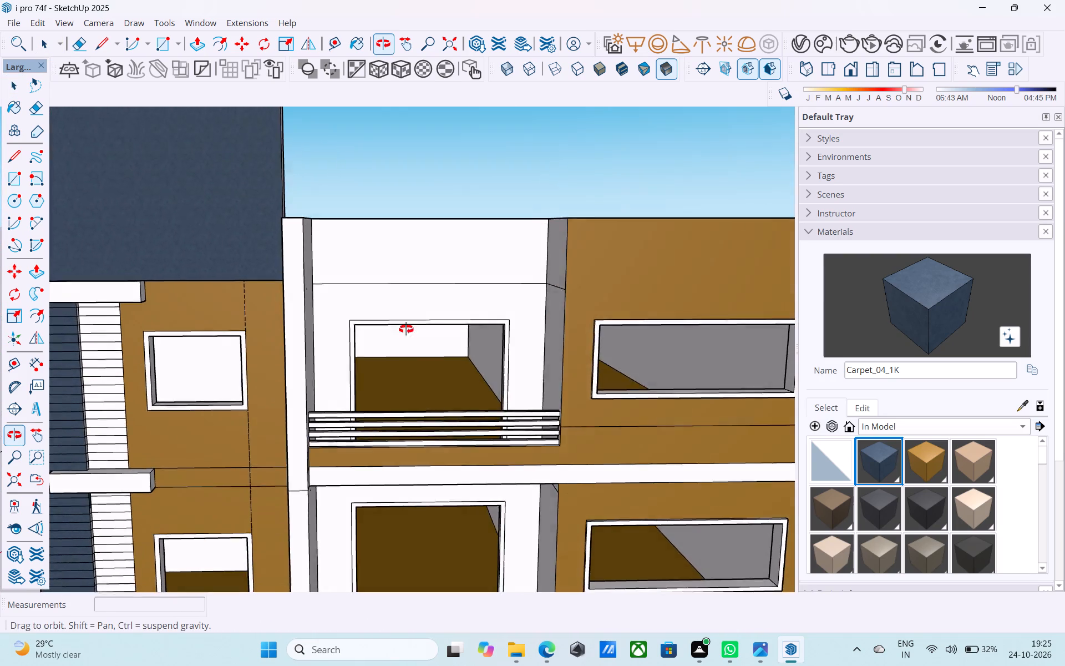
middle_click_drag(406, 329, 405, 344, "shift")
left_click(433, 296)
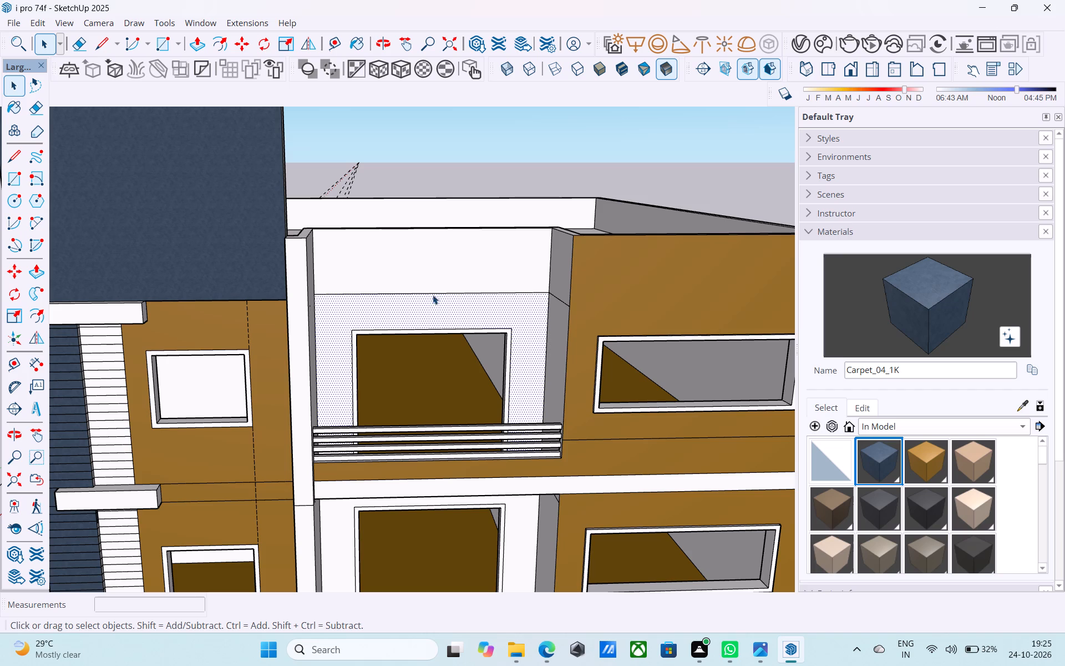
left_click(434, 294)
key("m")
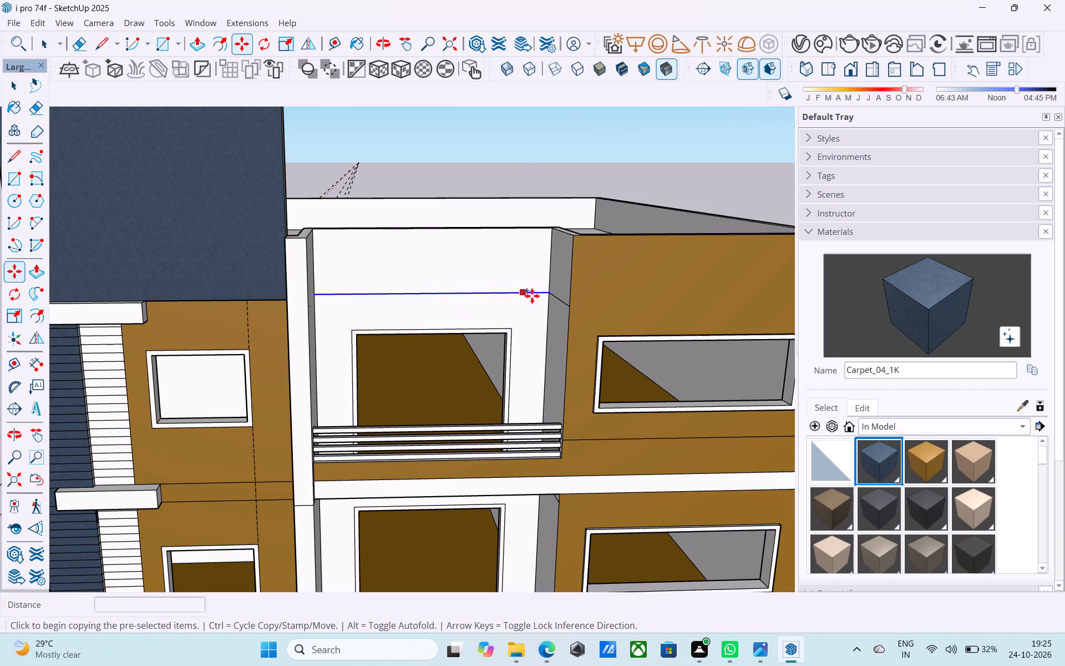
left_click(546, 295)
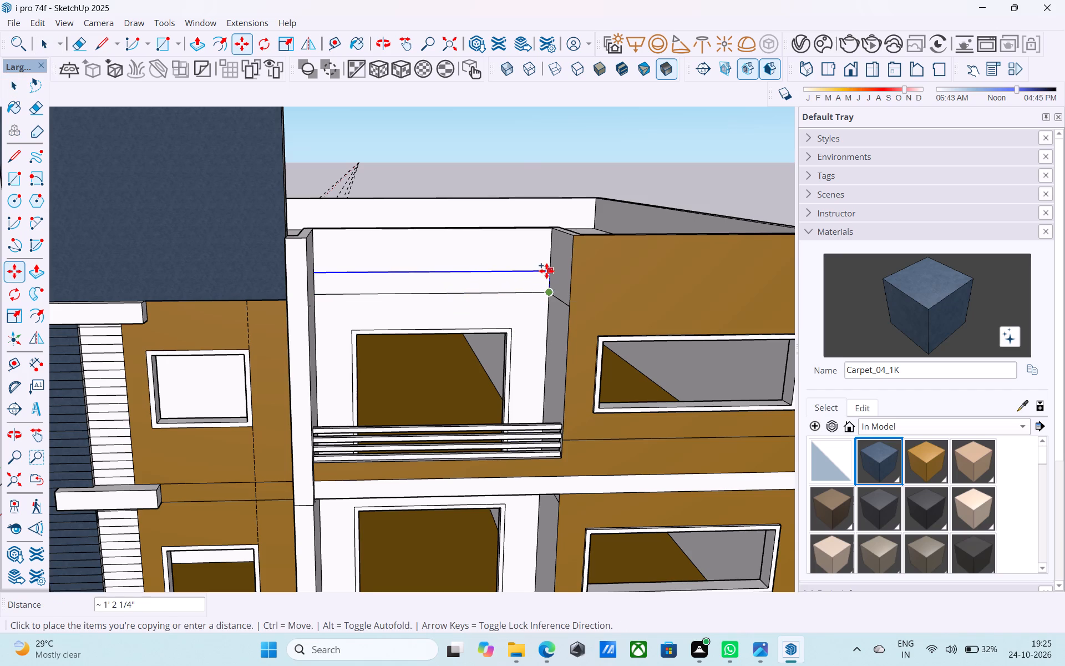
scroll(546, 271, "up", 3)
type("6\"")
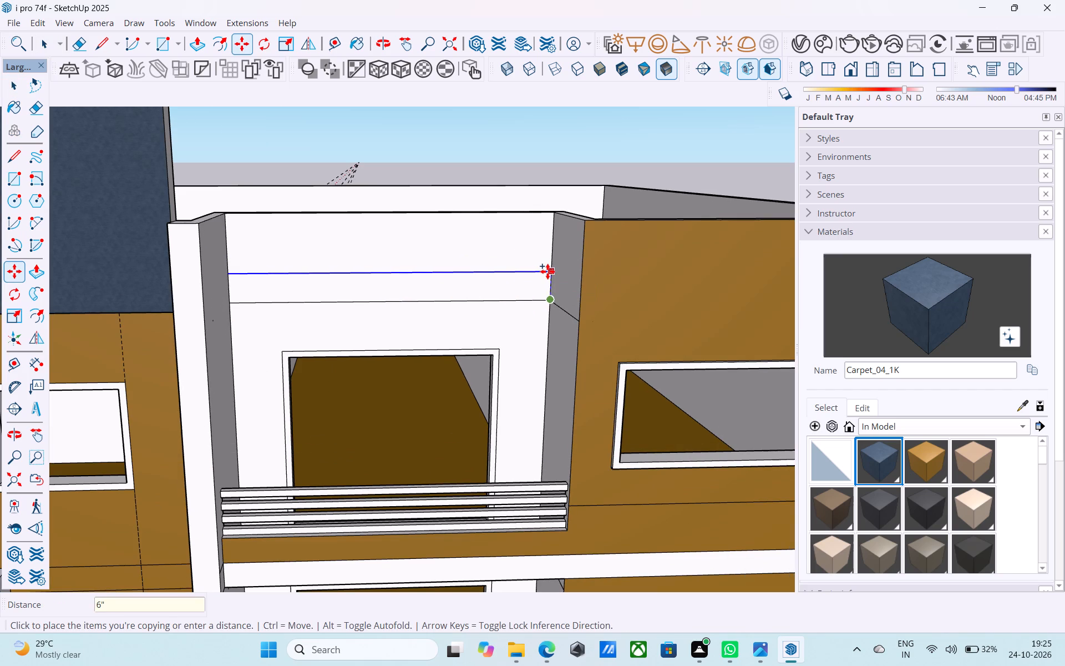
key("Return")
key("space")
Push/Pull the narrow strip above the top balcony outward to the brown facade's front plane as a canopy, and save the model.
scroll(521, 309, "up", 4)
left_click(505, 291)
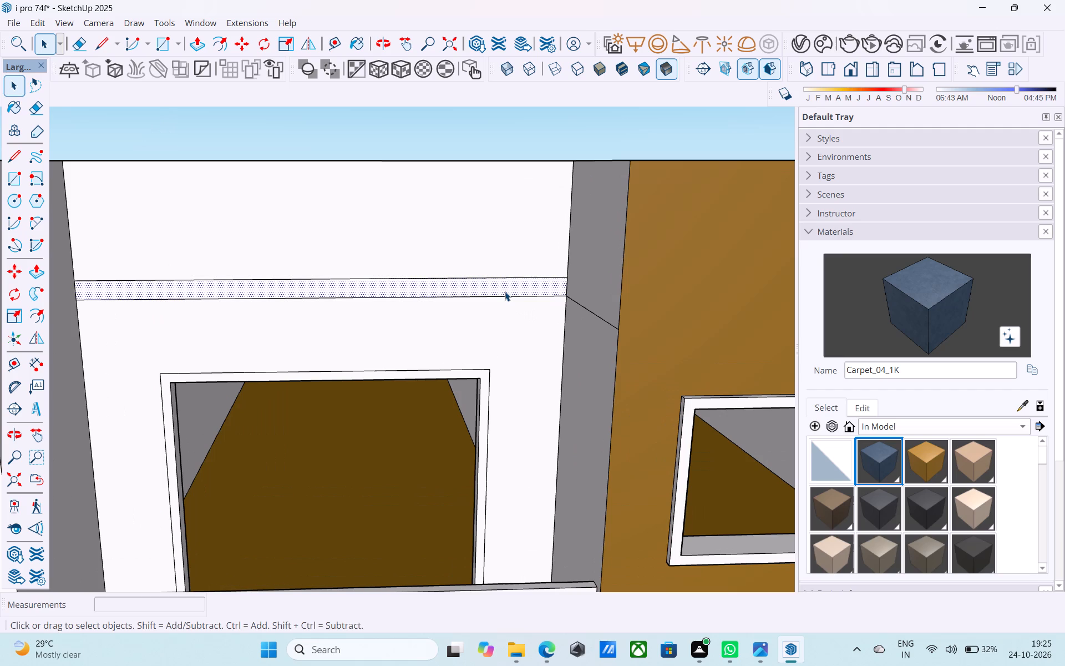
key("p")
left_click(505, 291)
scroll(532, 308, "down", 5)
left_click(628, 289)
key("space")
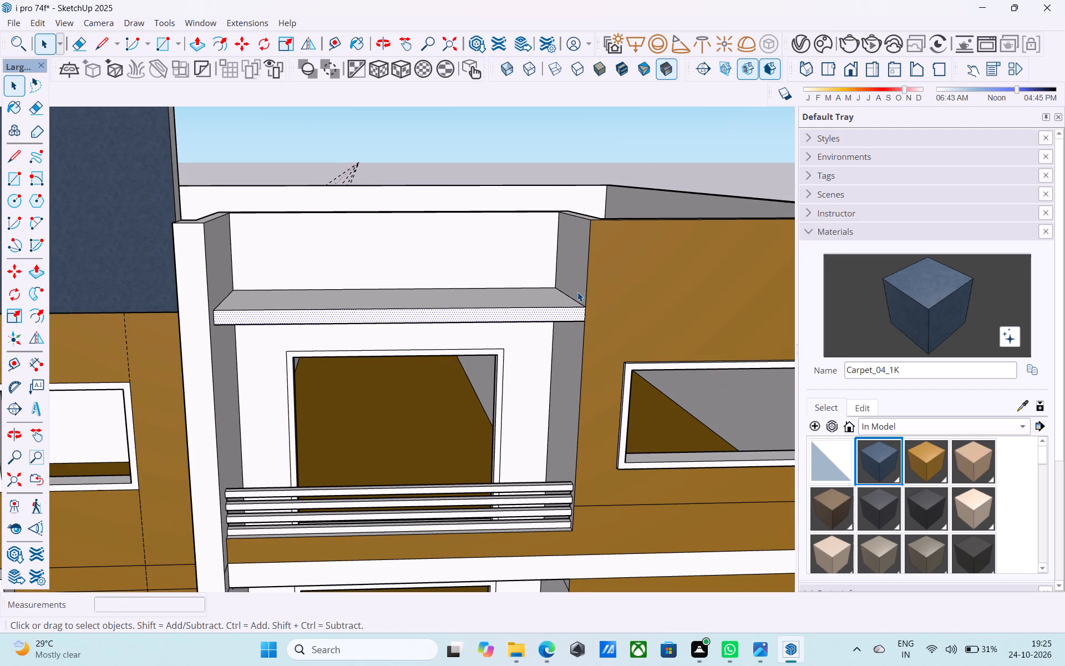
scroll(531, 281, "down", 3)
scroll(514, 306, "up", 1)
scroll(513, 307, "down", 2)
middle_click_drag(509, 309, 463, 221)
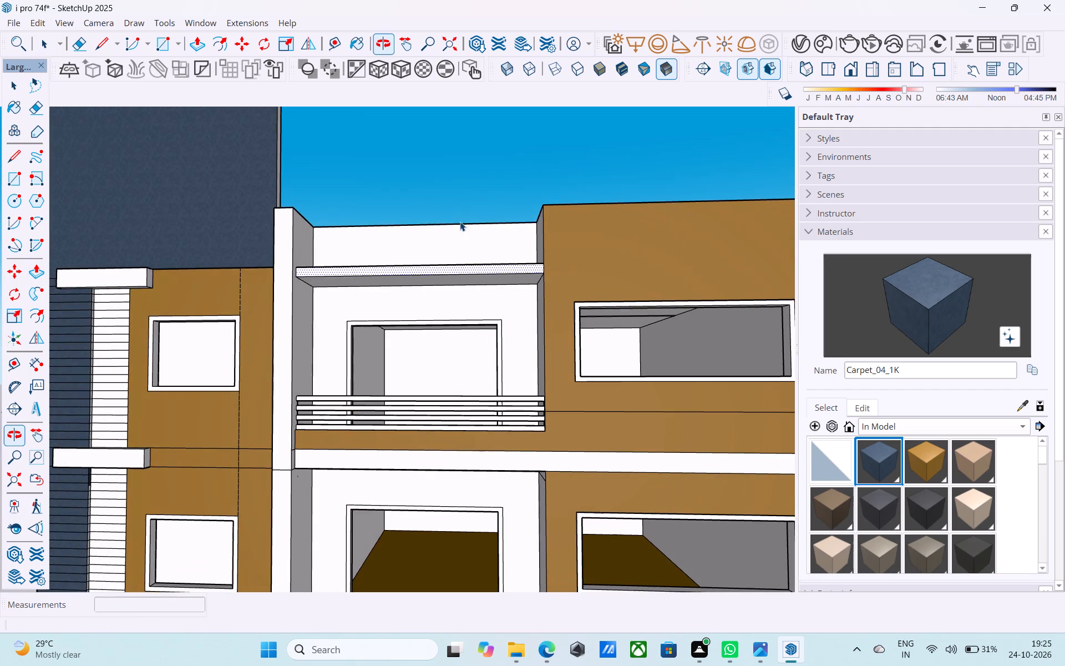
scroll(455, 220, "down", 4)
middle_click_drag(455, 220, 454, 244)
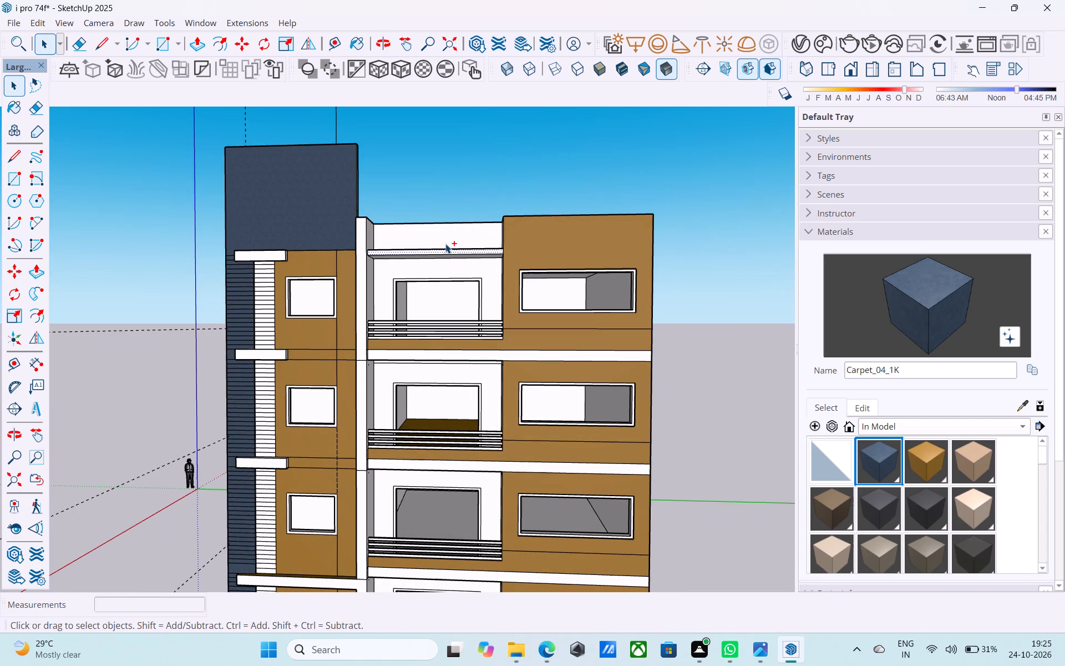
key("ctrl+s")
Draw a 1' 6" vertical line from the top small window frame's outer upper corner up to the white ledge above.
middle_click_drag(368, 304, 471, 309)
middle_click_drag(390, 311, 392, 295, "shift")
scroll(321, 229, "up", 7)
middle_click_drag(330, 252, 300, 228)
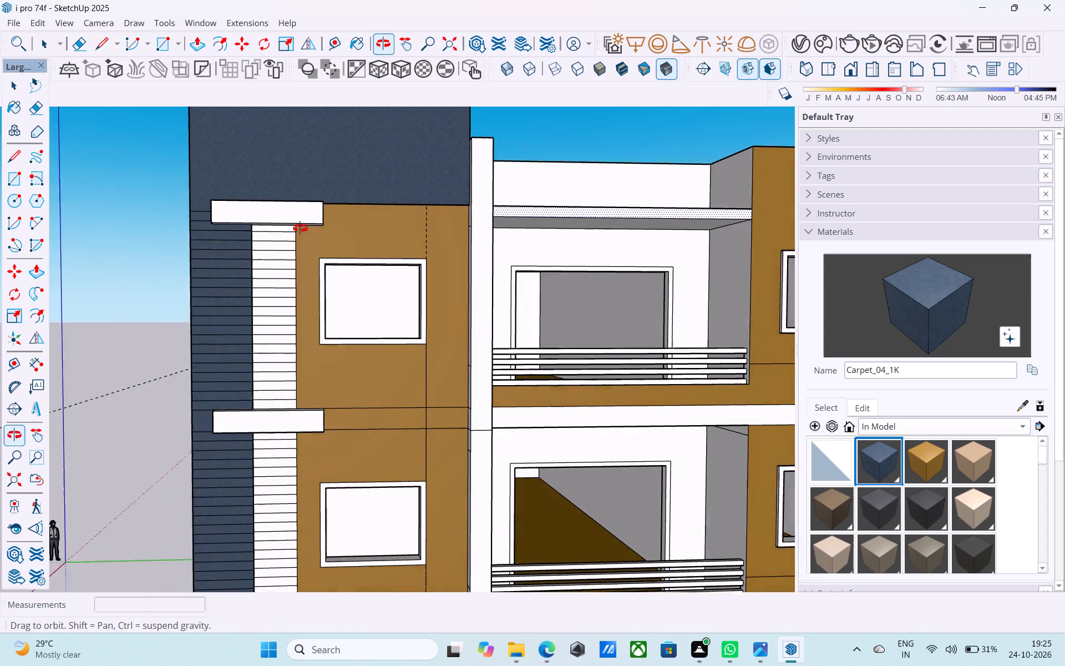
middle_click_drag(300, 228, 298, 220)
scroll(298, 219, "up", 11)
key("l")
left_click(316, 298)
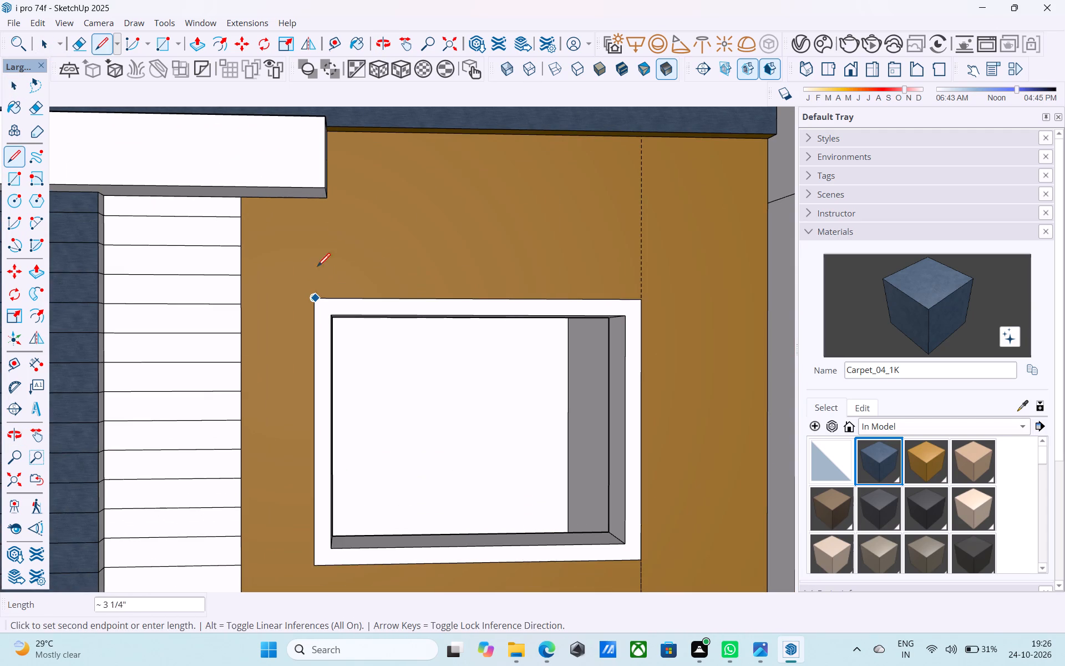
scroll(312, 200, "up", 6)
left_click(316, 195)
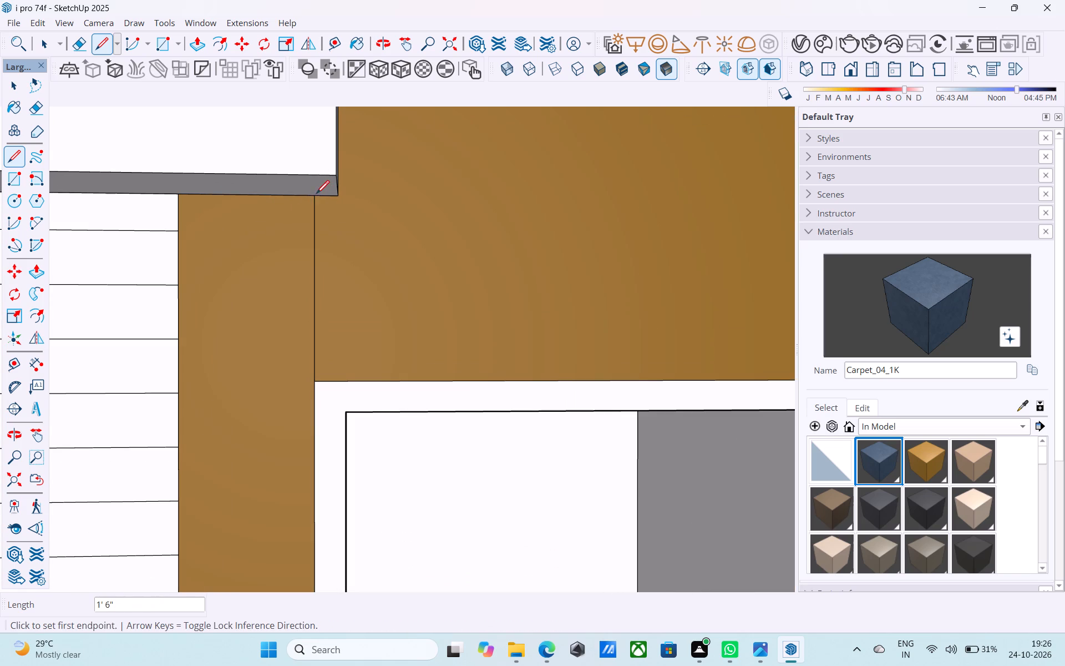
Draw a vertical line from the top ledge's underside down the brown strip along the small windows' outer edges to the bottom white band.
scroll(316, 192, "down", 3)
left_click(316, 192)
scroll(316, 191, "down", 20)
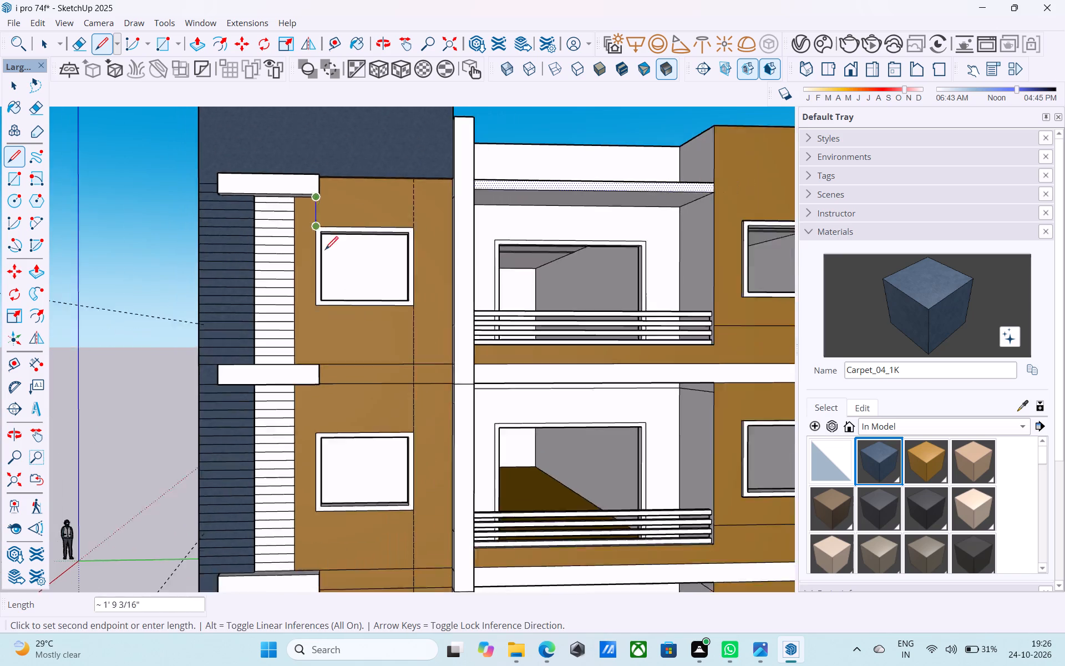
scroll(325, 251, "down", 1)
middle_click_drag(331, 517, 312, 328, "shift")
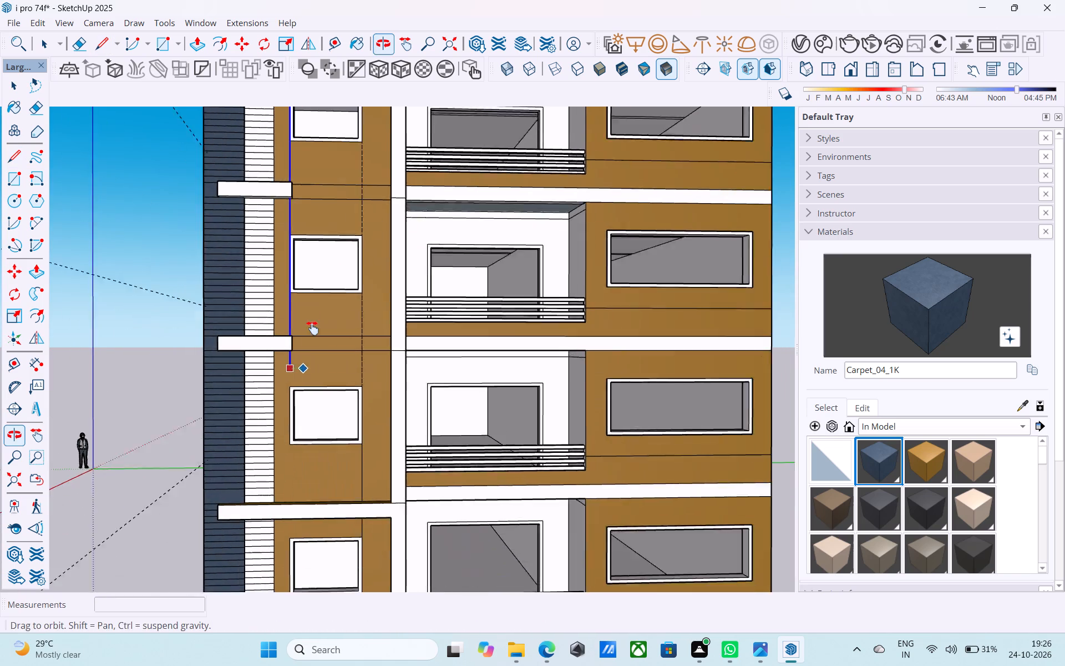
middle_click_drag(312, 328, 316, 321, "shift")
middle_click_drag(326, 534, 331, 362, "shift")
scroll(322, 397, "up", 13)
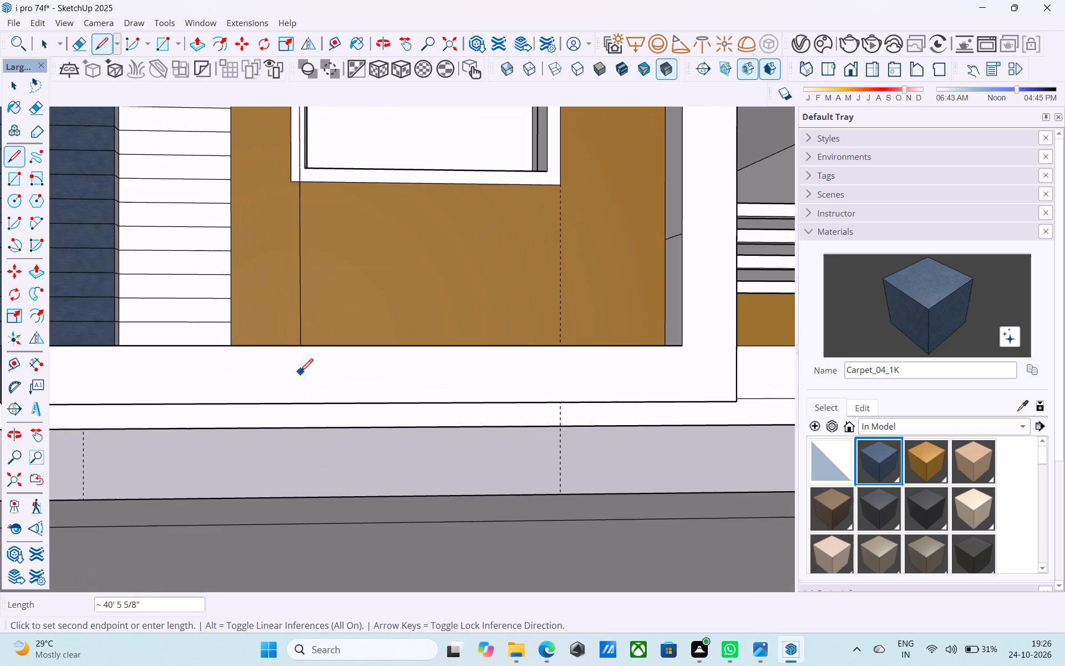
middle_click_drag(296, 380, 302, 522)
scroll(272, 434, "up", 5)
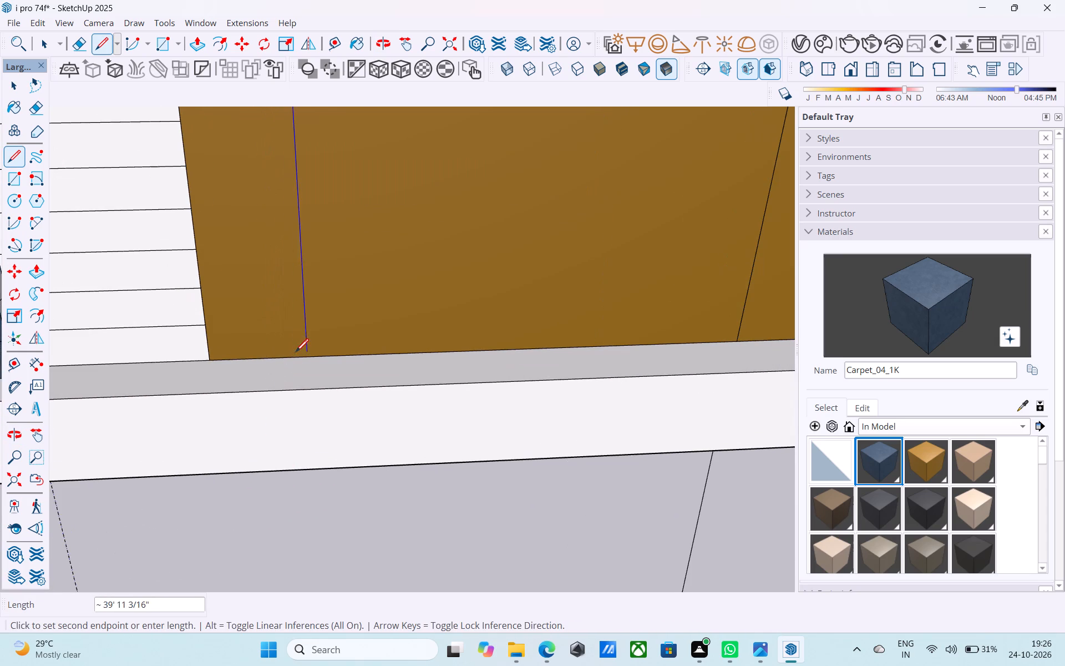
left_click(305, 360)
Draw a vertical line about 41' long on the dashed guide beside the small windows, from the bottom band to the blue parapet; save.
scroll(307, 360, "down", 11)
middle_click_drag(309, 368, 316, 521, "shift")
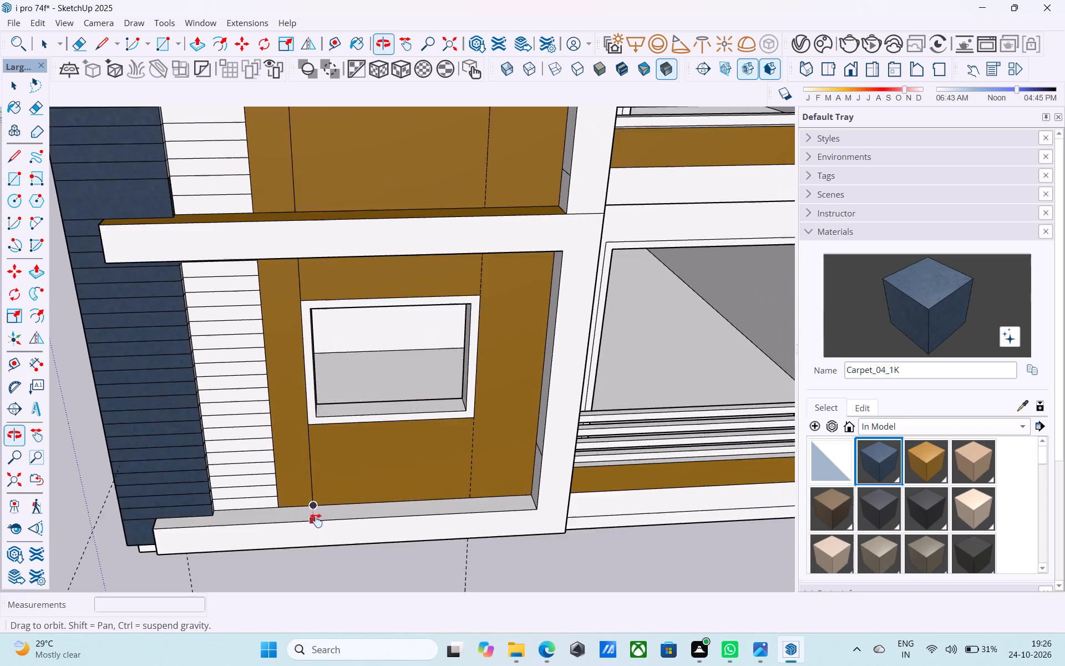
middle_click_drag(316, 521, 308, 396, "shift")
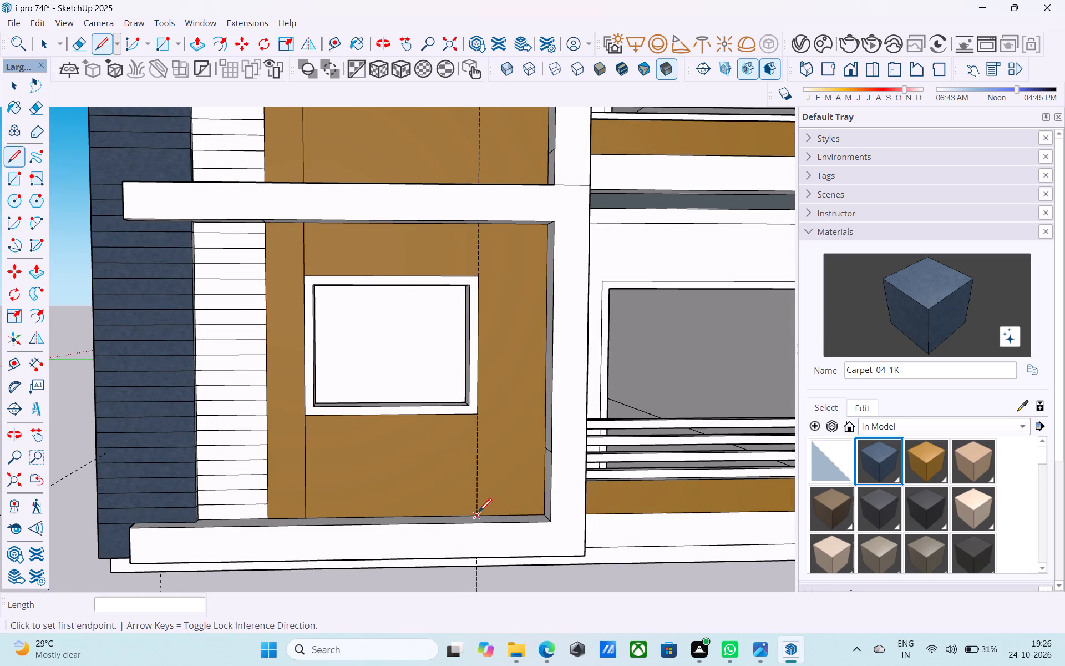
left_click(479, 513)
scroll(474, 421, "down", 6)
middle_click_drag(474, 421, 501, 665, "shift")
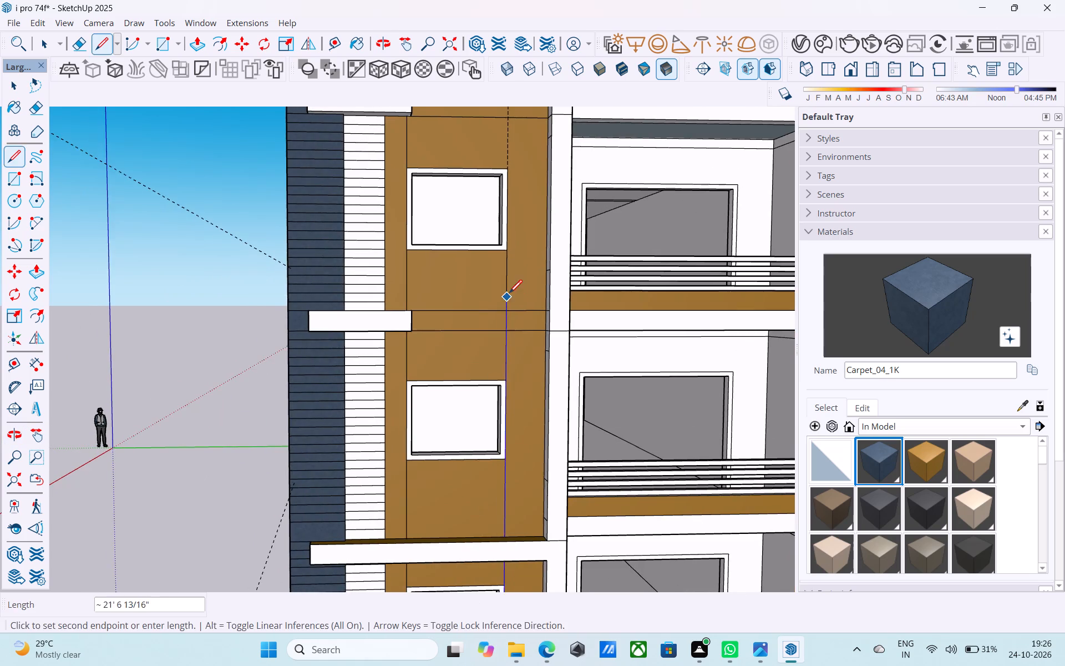
middle_click_drag(508, 292, 510, 614)
scroll(557, 316, "up", 5)
scroll(481, 219, "up", 5)
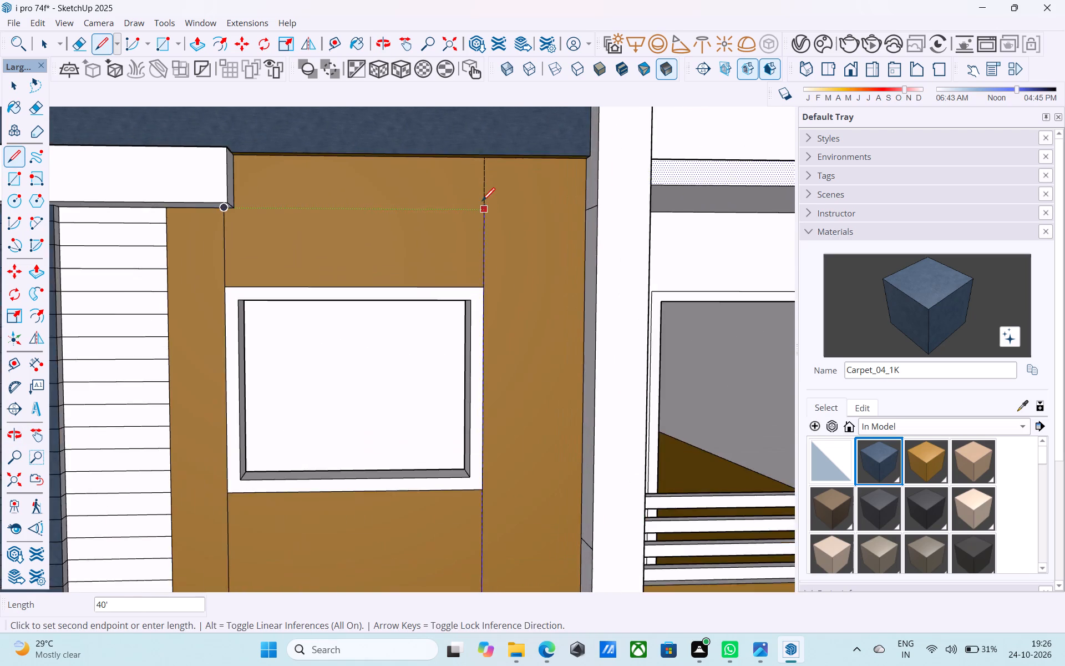
scroll(482, 202, "up", 2)
scroll(486, 145, "up", 6)
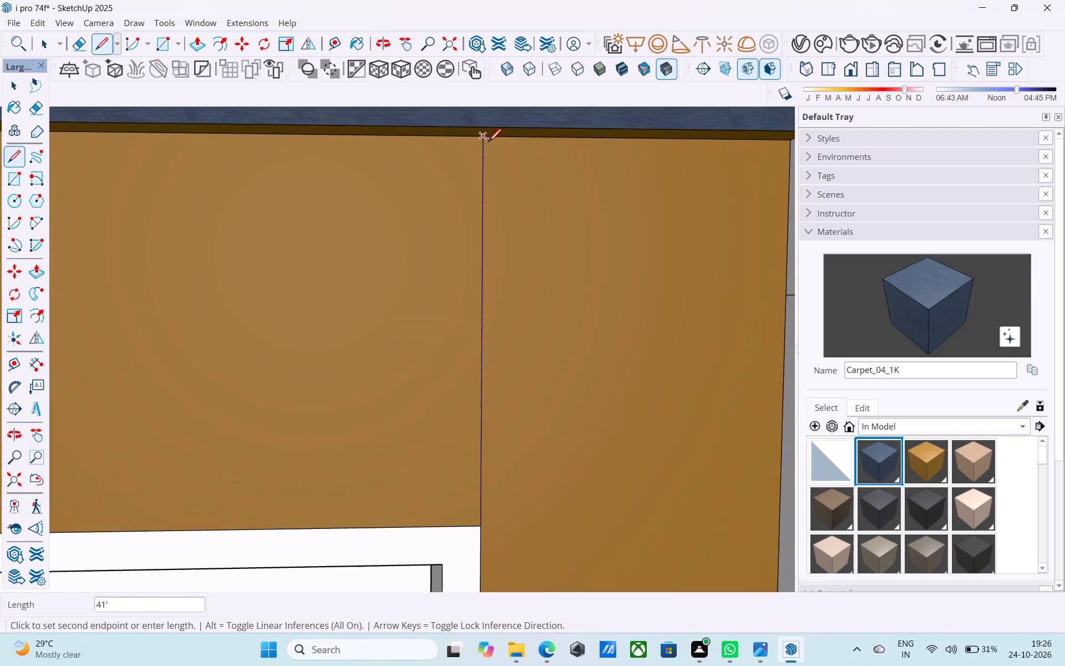
scroll(488, 143, "up", 6)
left_click(480, 134)
scroll(480, 130, "down", 7)
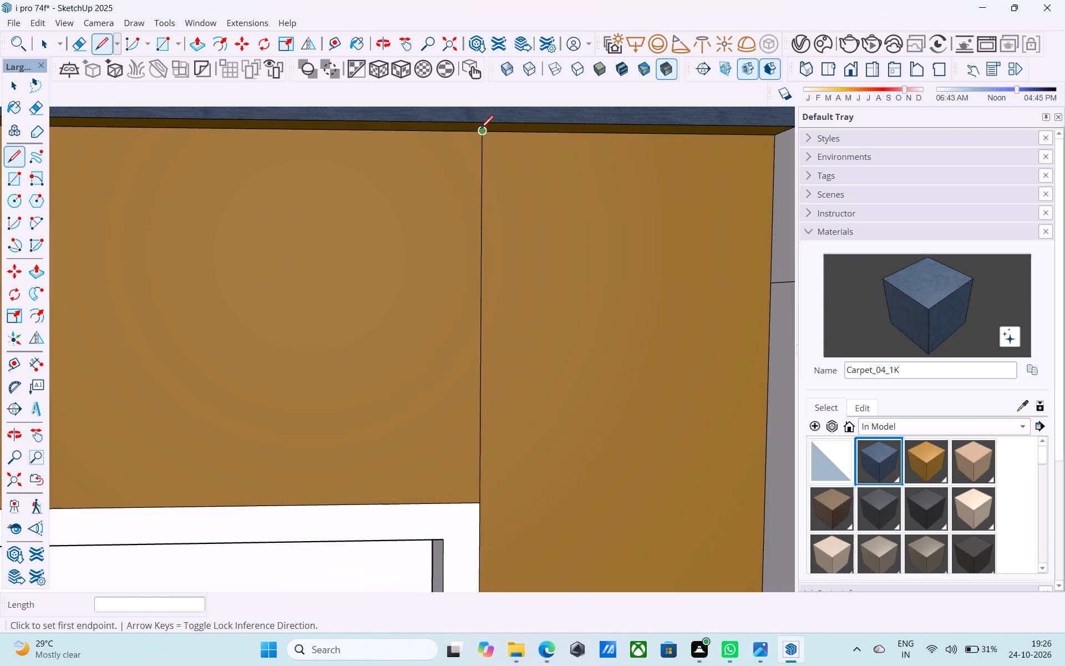
scroll(480, 130, "down", 15)
key("space")
key("ctrl+d")
key("ctrl+s")
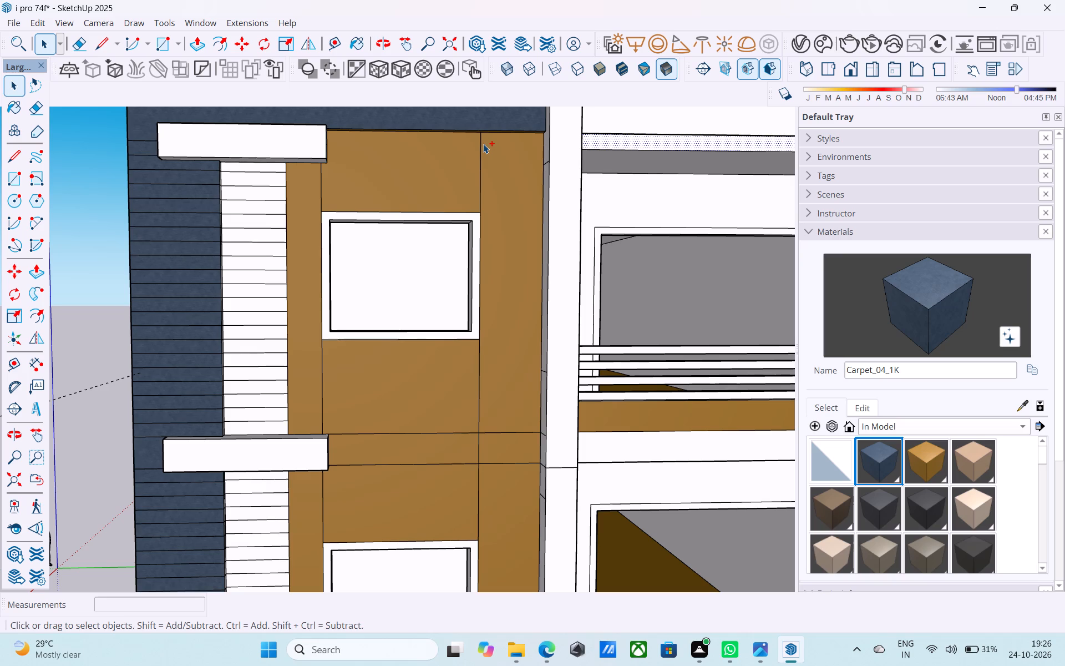
key("space")
key("ctrl+s")
key("space")
Examine the whole building's front facade, roof and window side wall from several angles.
scroll(482, 167, "down", 6)
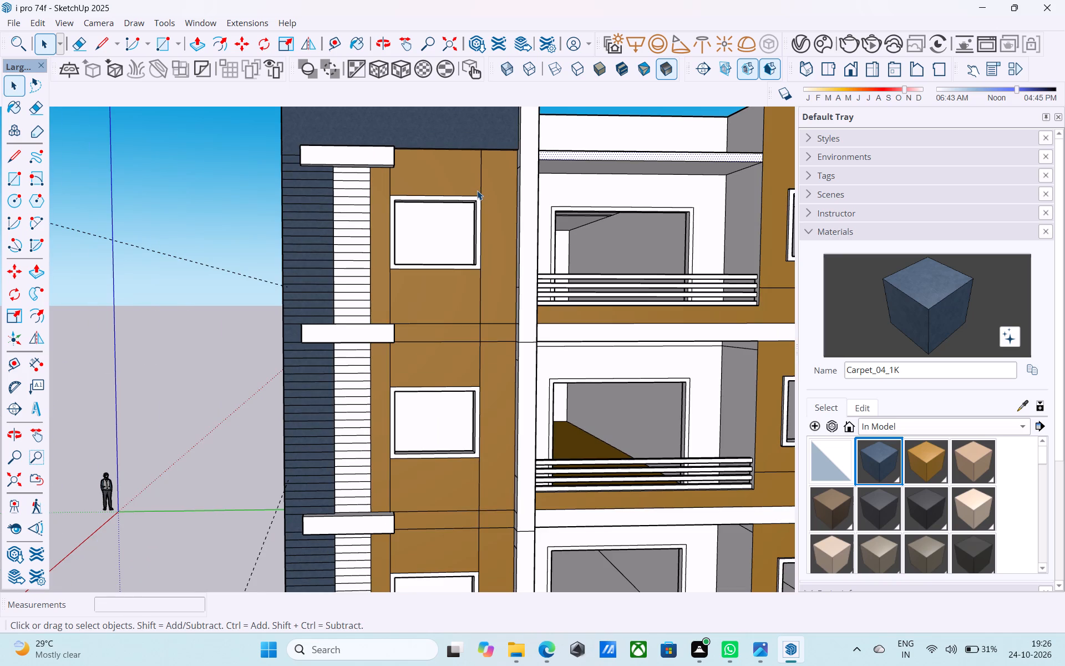
scroll(477, 190, "down", 5)
scroll(488, 312, "down", 4)
middle_click_drag(488, 312, 469, 254, "shift")
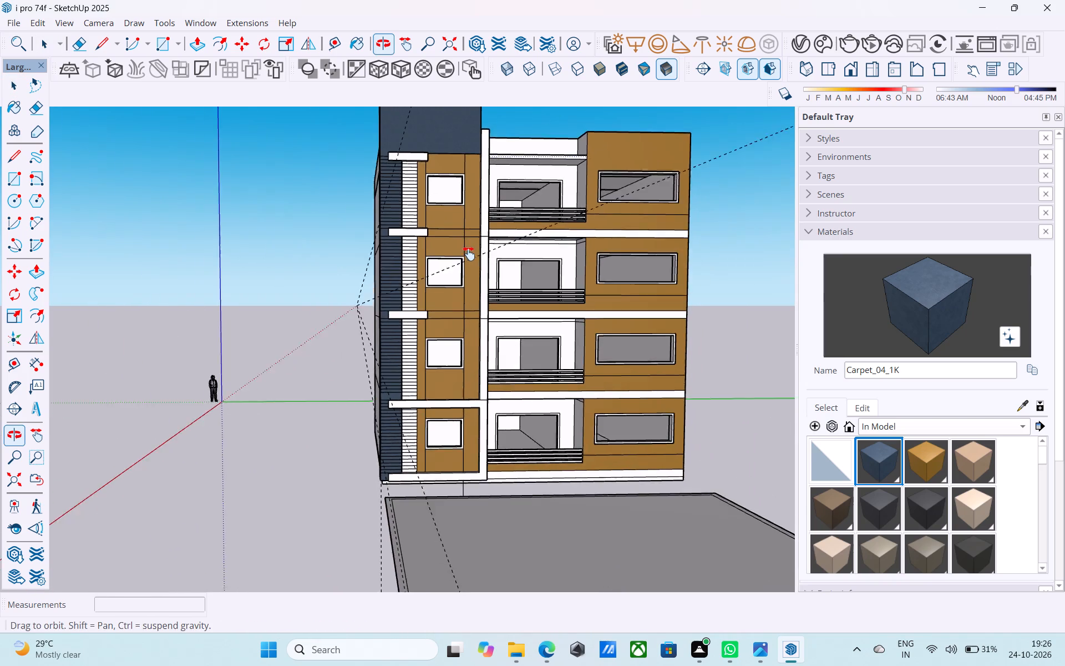
middle_click_drag(469, 254, 465, 238, "shift")
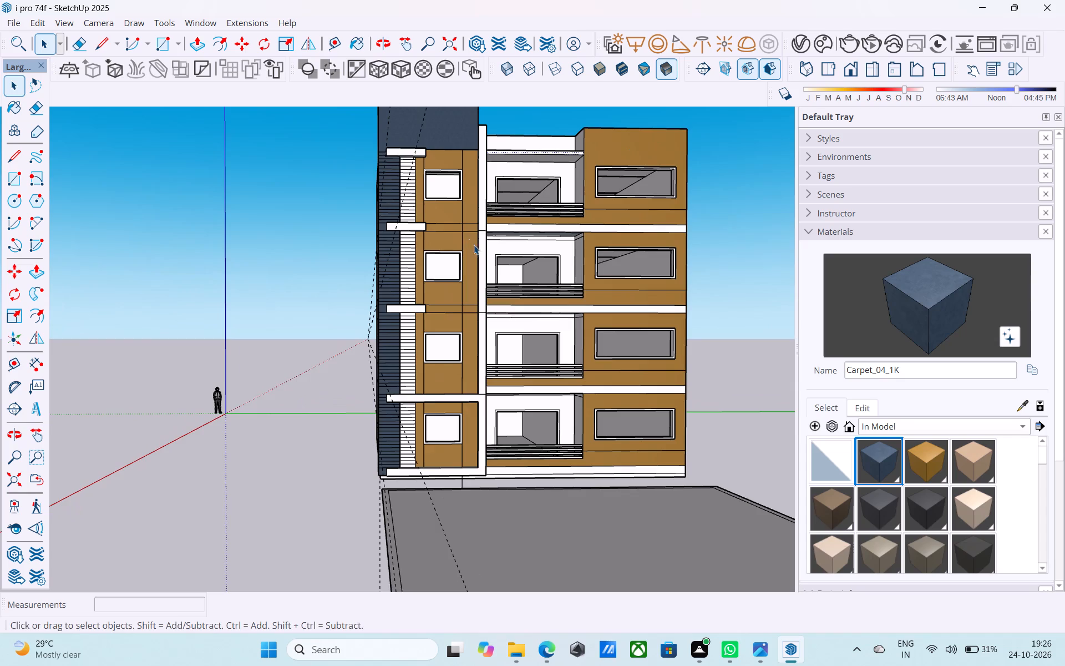
middle_click_drag(513, 323, 455, 291)
scroll(442, 286, "down", 6)
middle_click_drag(450, 290, 311, 384)
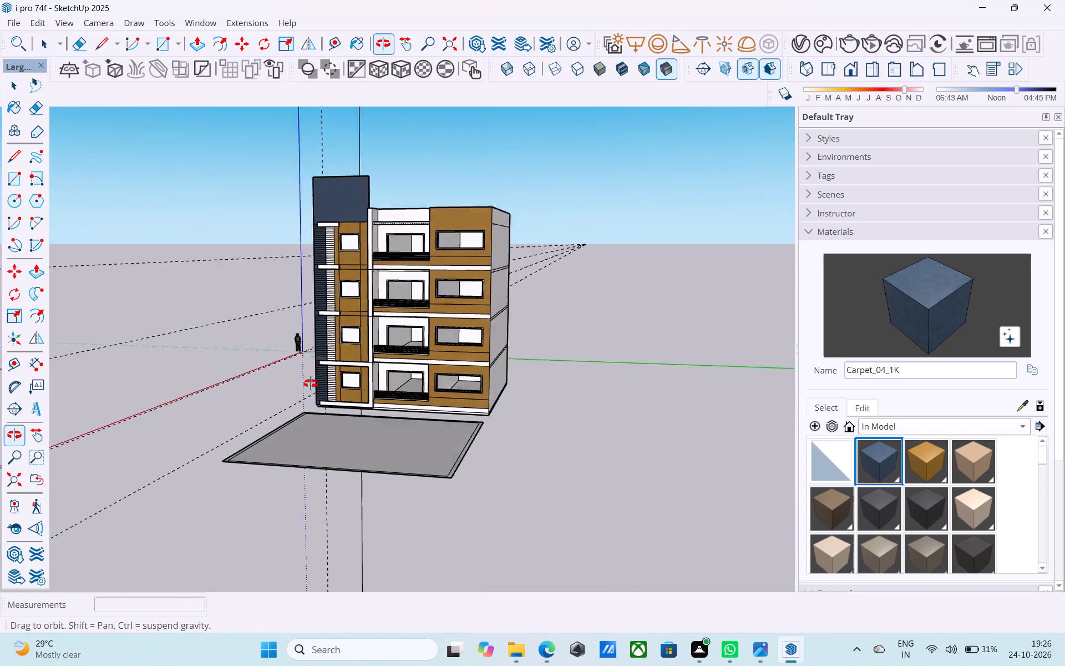
middle_click_drag(311, 384, 308, 389)
middle_click_drag(400, 269, 524, 332)
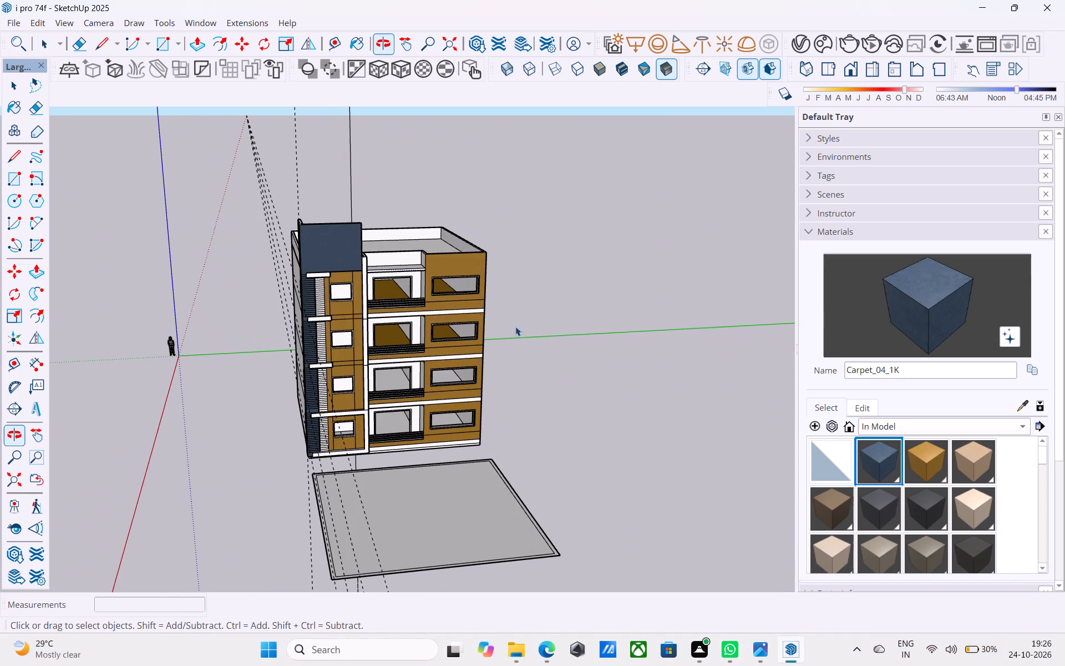
middle_click_drag(409, 283, 410, 313)
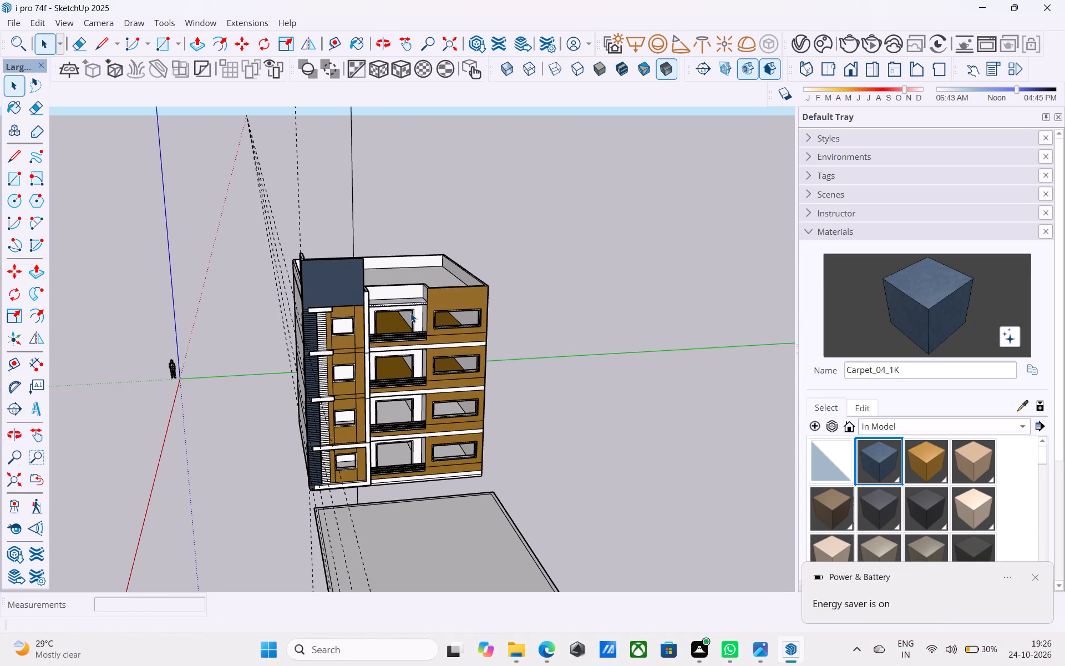
middle_click_drag(410, 313, 589, 279)
middle_click_drag(429, 375, 465, 332)
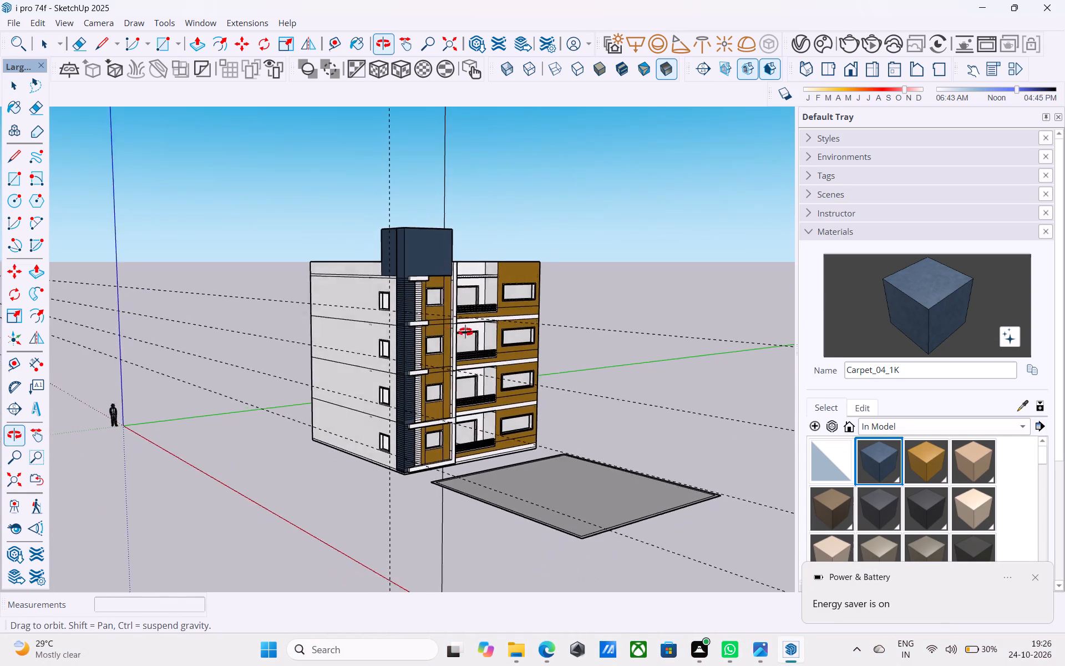
middle_click_drag(465, 332, 661, 334)
middle_click_drag(498, 359, 628, 377, "shift")
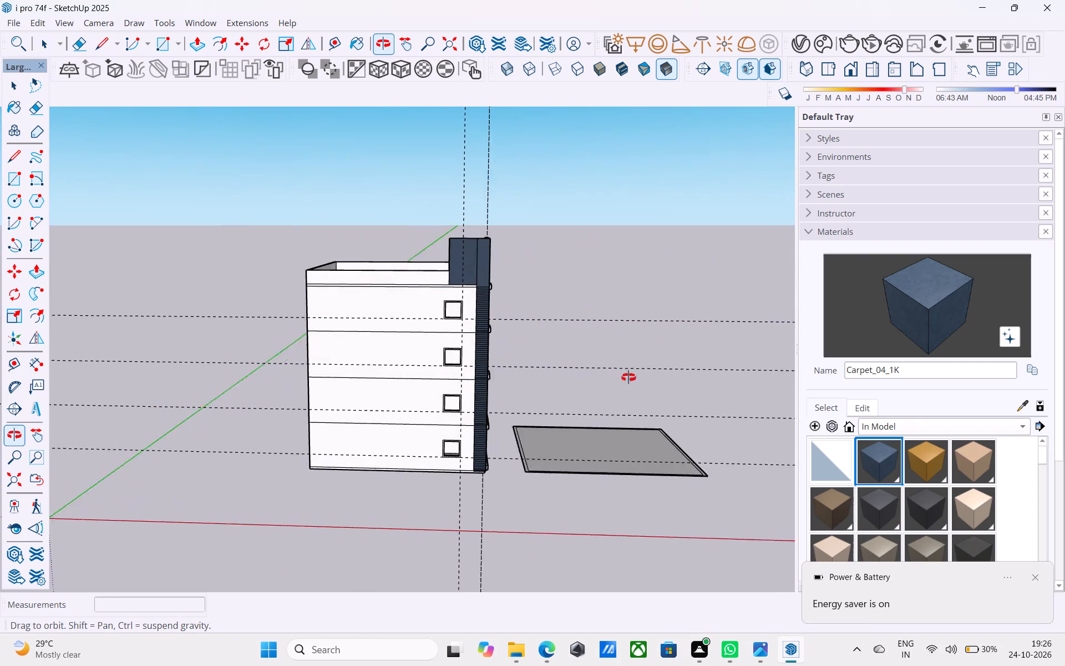
Copy the short vertical edge at the blue strip's bottom back corner 12' along the side wall's base line.
middle_click_drag(628, 377, 633, 379, "shift")
middle_click_drag(519, 427, 504, 376, "shift")
scroll(475, 410, "up", 10)
middle_click_drag(353, 411, 366, 427, "shift")
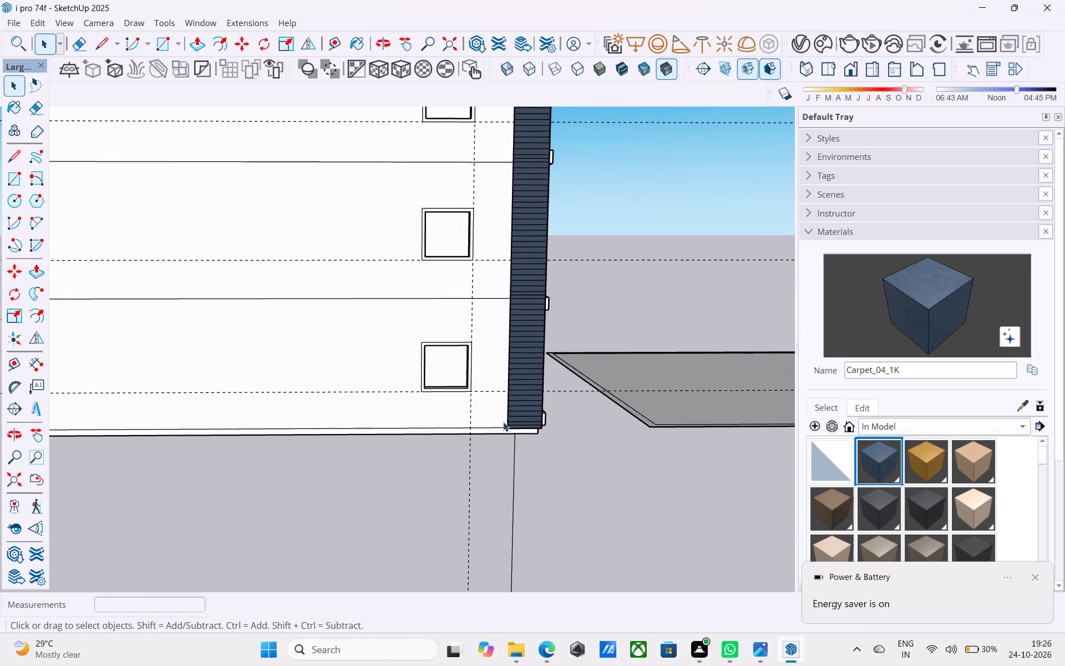
scroll(503, 422, "up", 12)
middle_click_drag(500, 425, 555, 451)
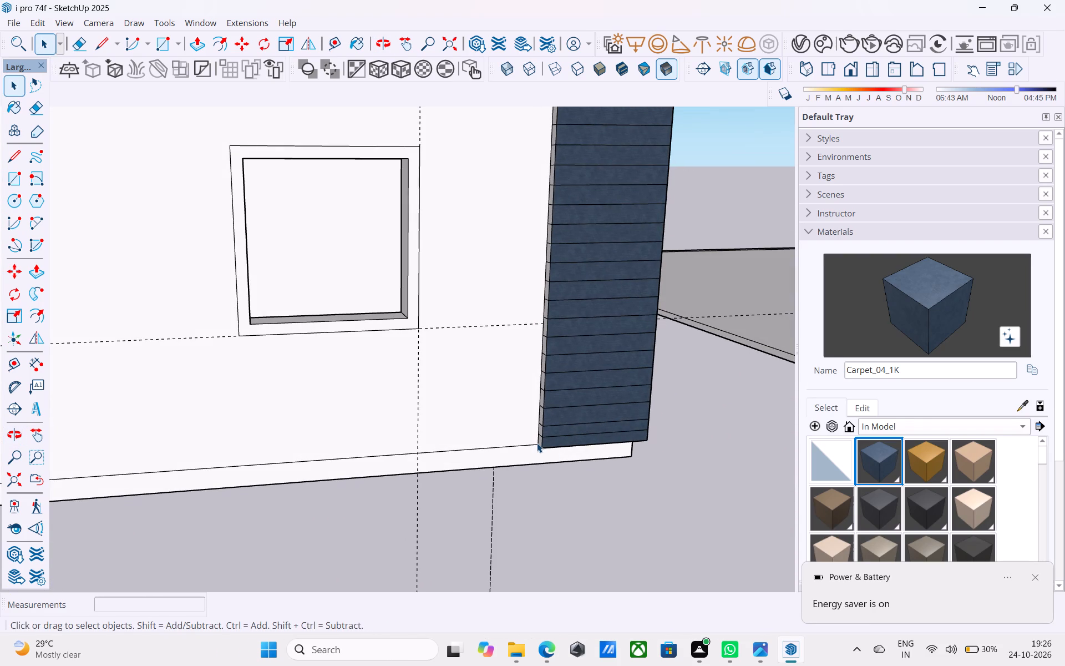
left_click(537, 443)
key("m")
scroll(541, 452, "up", 9)
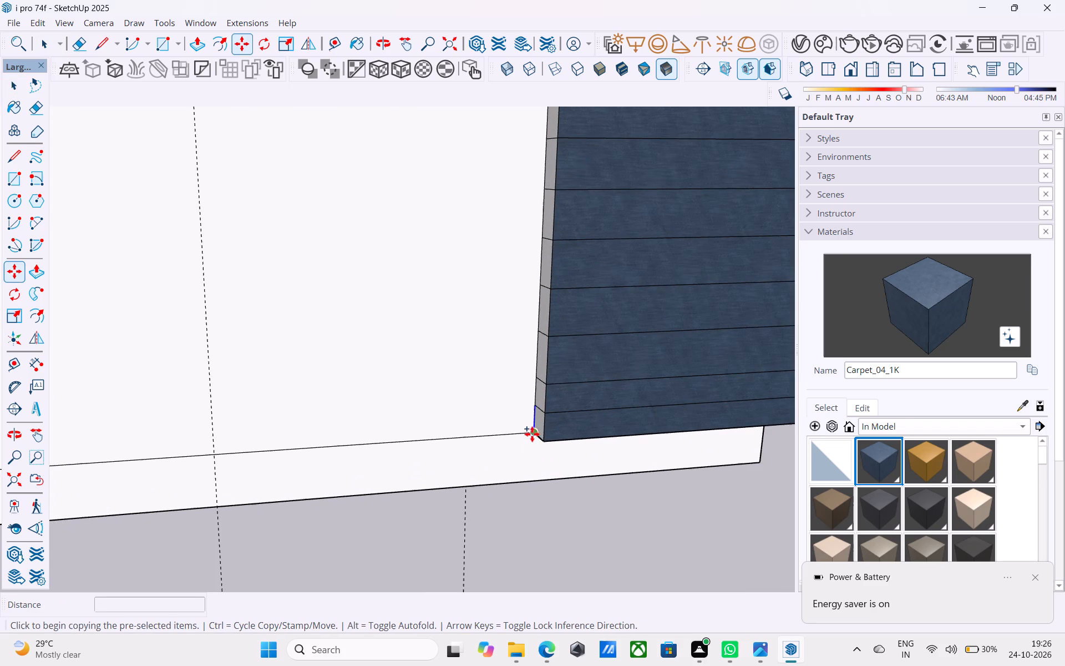
left_click(532, 434)
type("12'")
key("Return")
scroll(471, 399, "down", 19)
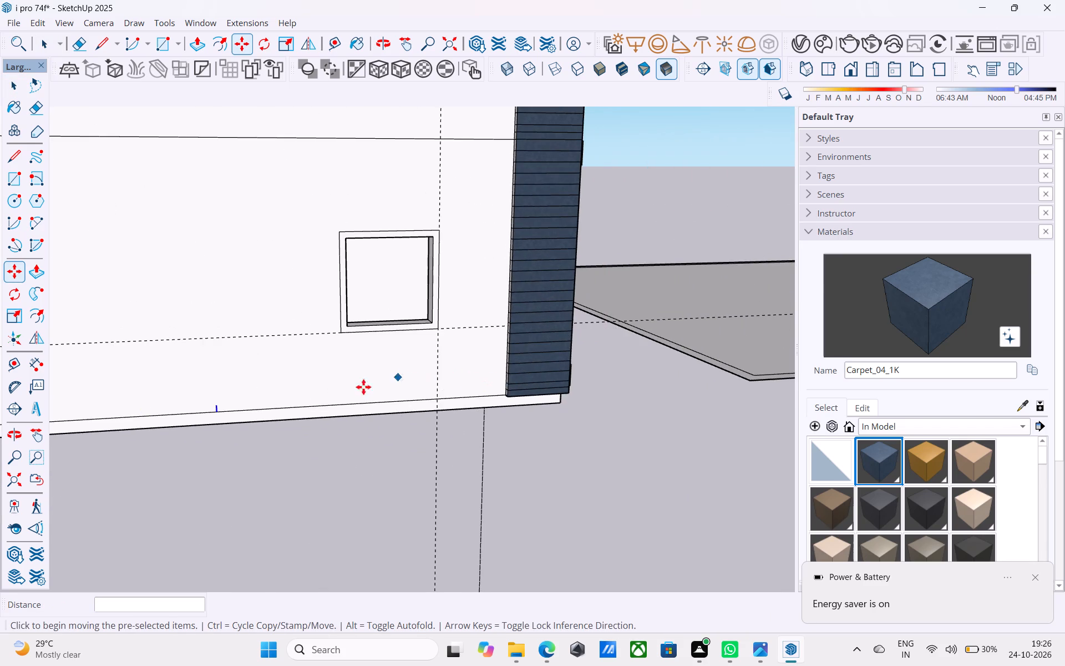
Draw a vertical line about 45' long from the copied edge at the base up to the top of the side parapet.
middle_click_drag(269, 410, 439, 427)
middle_click_drag(439, 427, 433, 423)
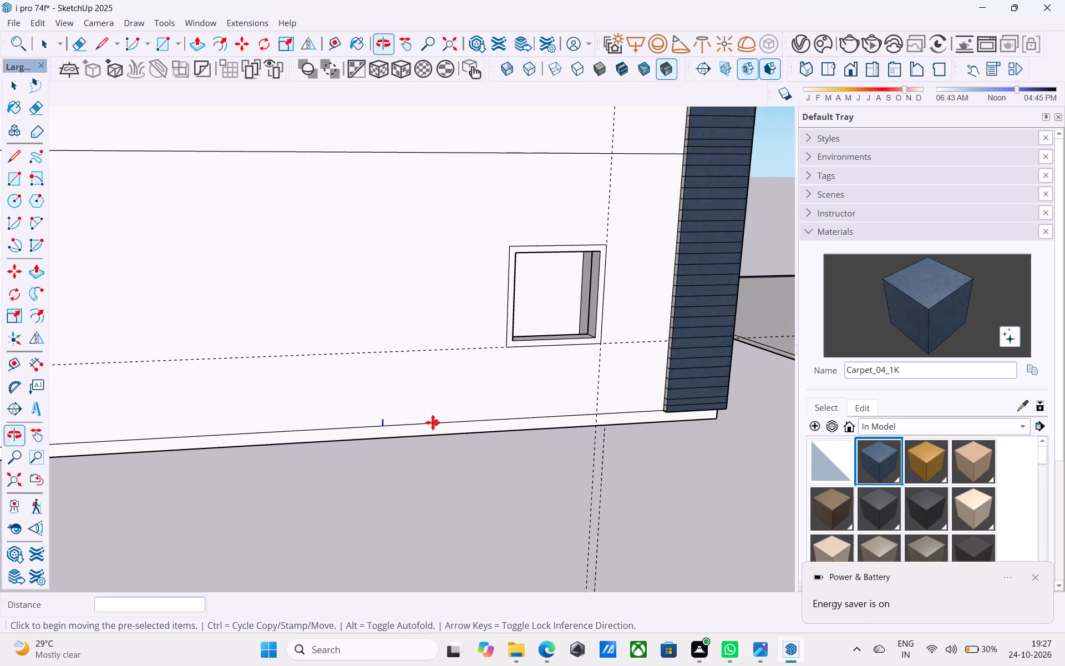
key("l")
left_click(385, 427)
scroll(388, 362, "down", 10)
middle_click_drag(387, 360, 387, 361)
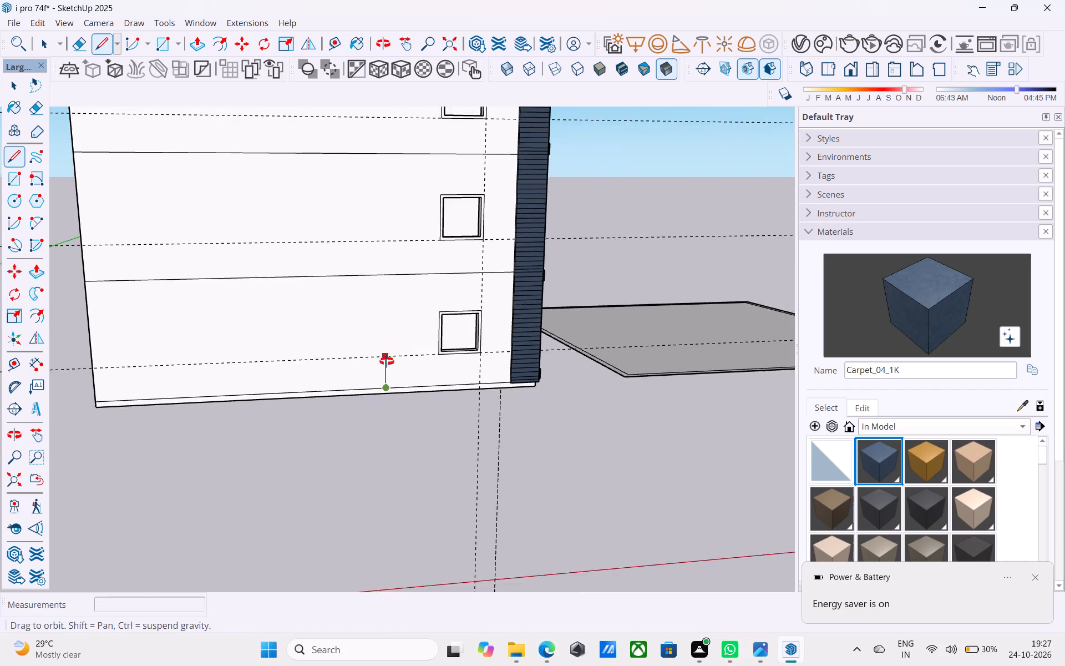
middle_click_drag(387, 361, 407, 576)
scroll(400, 411, "down", 4)
middle_click_drag(399, 408, 405, 535, "shift")
scroll(382, 437, "up", 4)
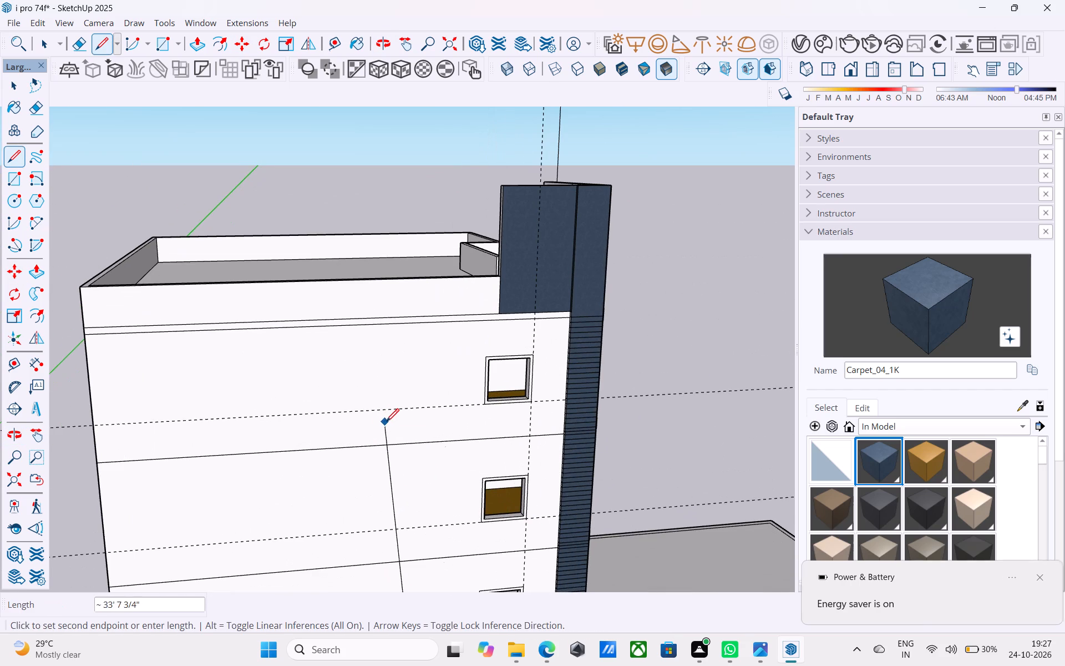
scroll(427, 295, "up", 8)
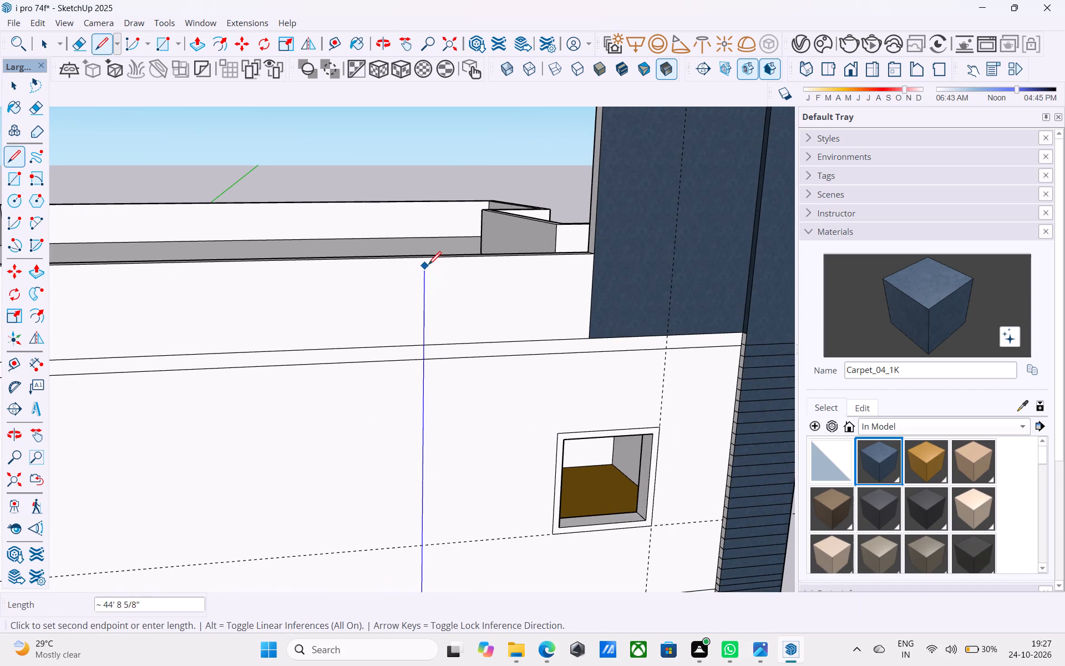
left_click(427, 259)
Draw a 4' line along the base line from the vertical line's foot, heading away from the small windows.
scroll(427, 258, "down", 11)
middle_click_drag(447, 475, 430, 236)
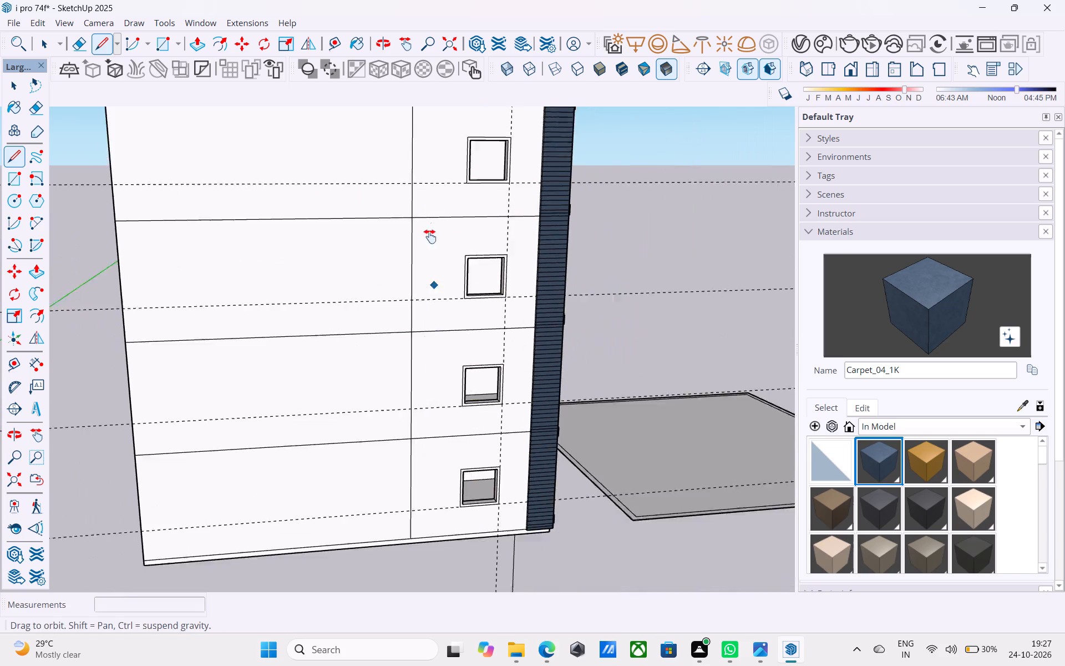
middle_click_drag(430, 236, 425, 212)
scroll(382, 469, "up", 17)
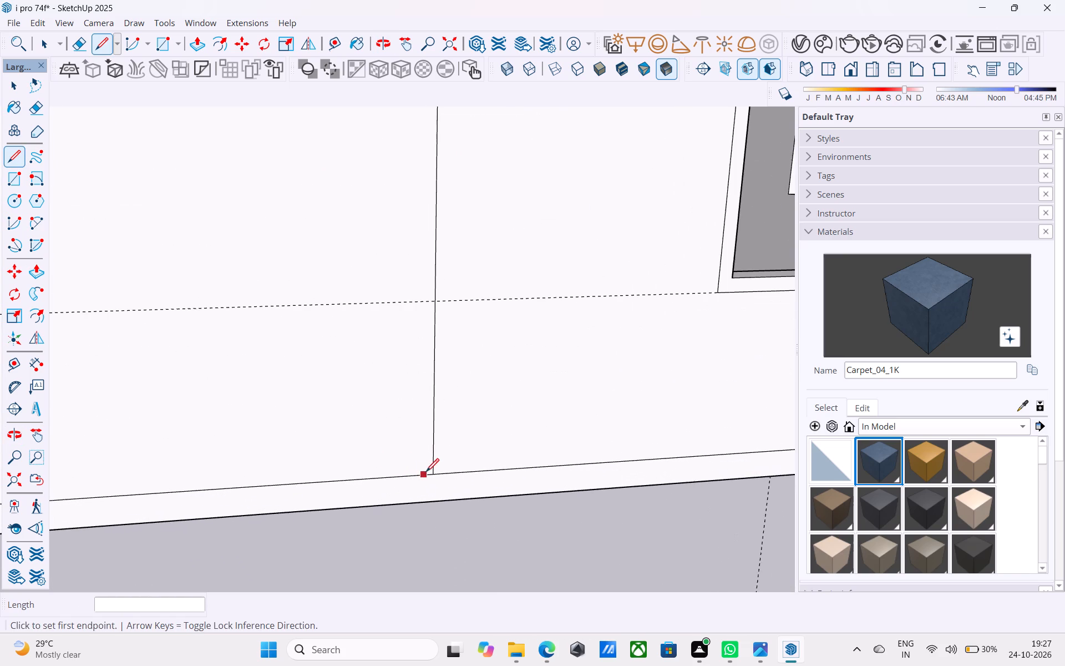
left_click(429, 473)
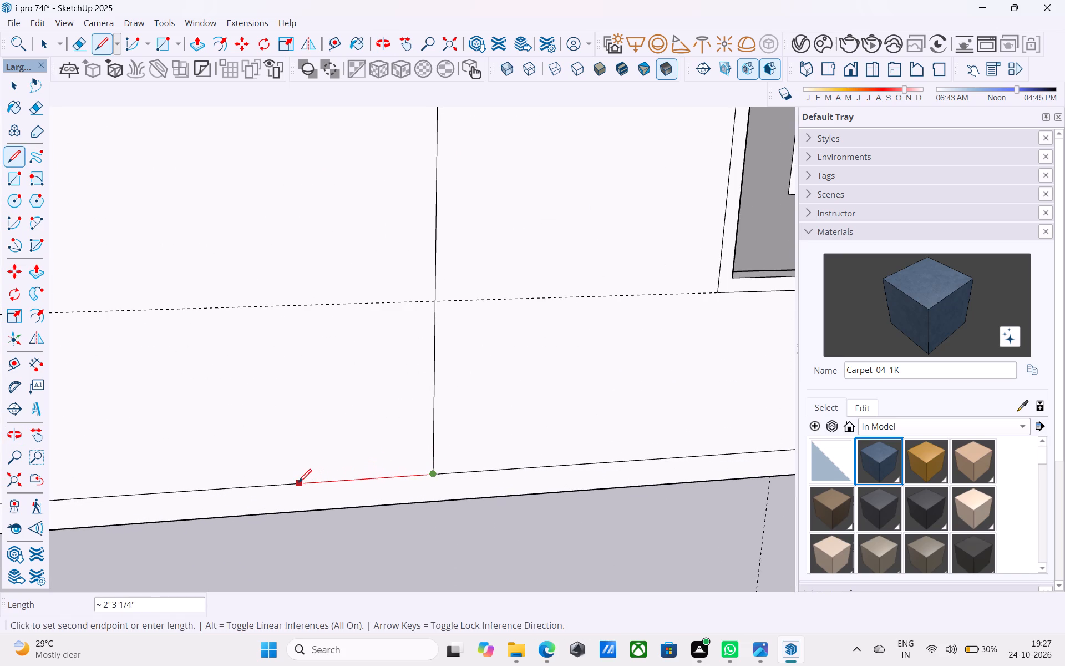
type("4'")
key("Return")
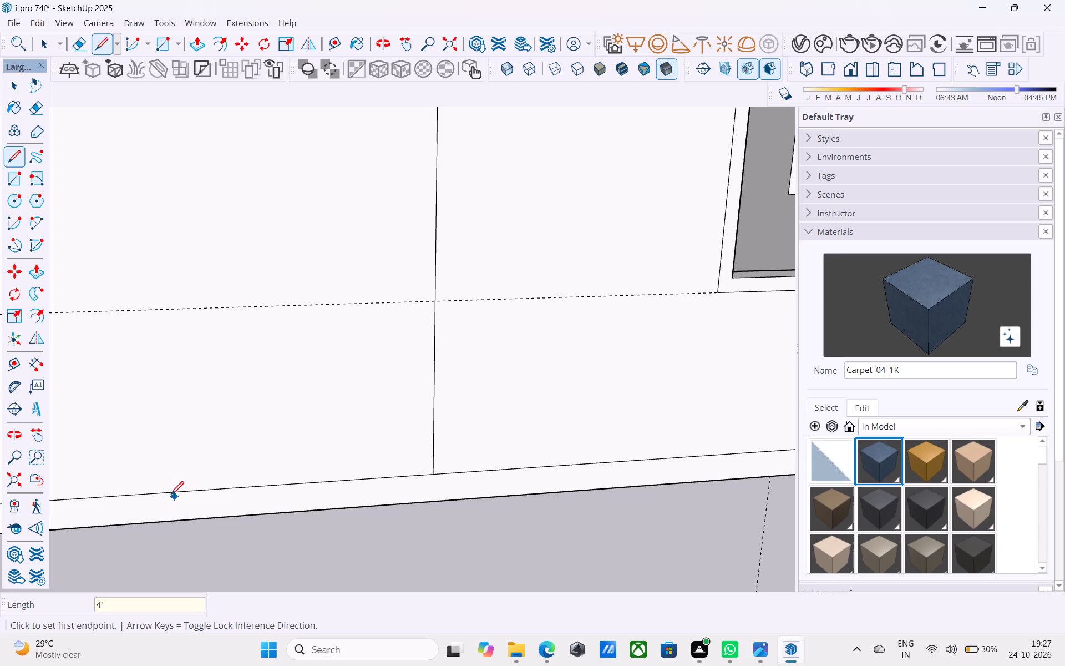
Draw a second vertical line, 45' long, from the 4' segment's far end up to the parapet's top edge.
left_click(427, 475)
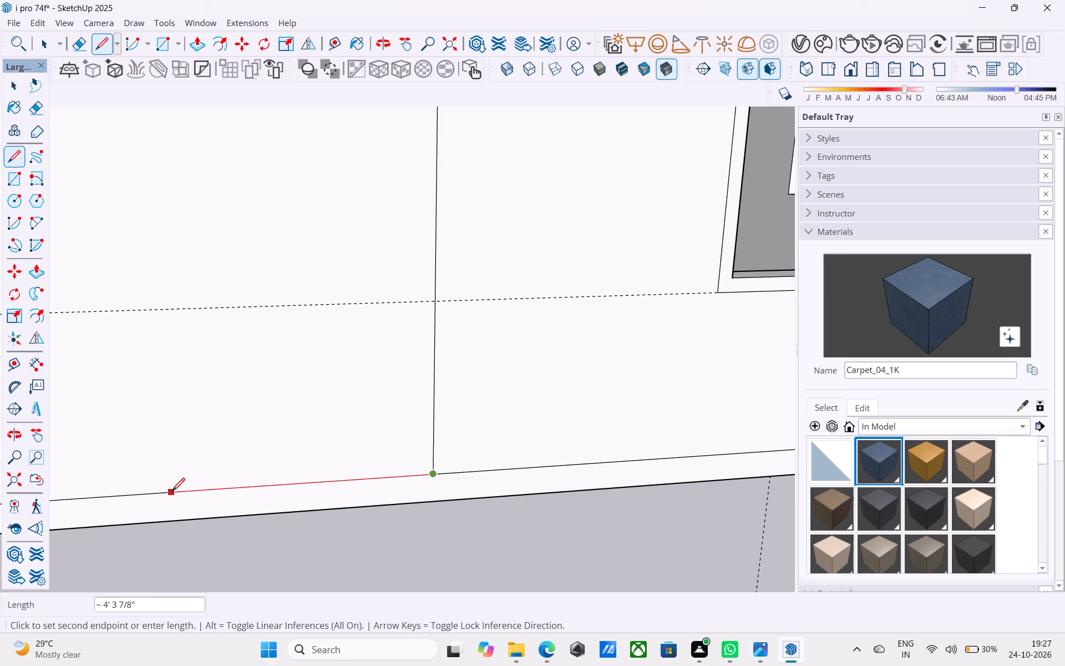
left_click(189, 492)
left_click(189, 492)
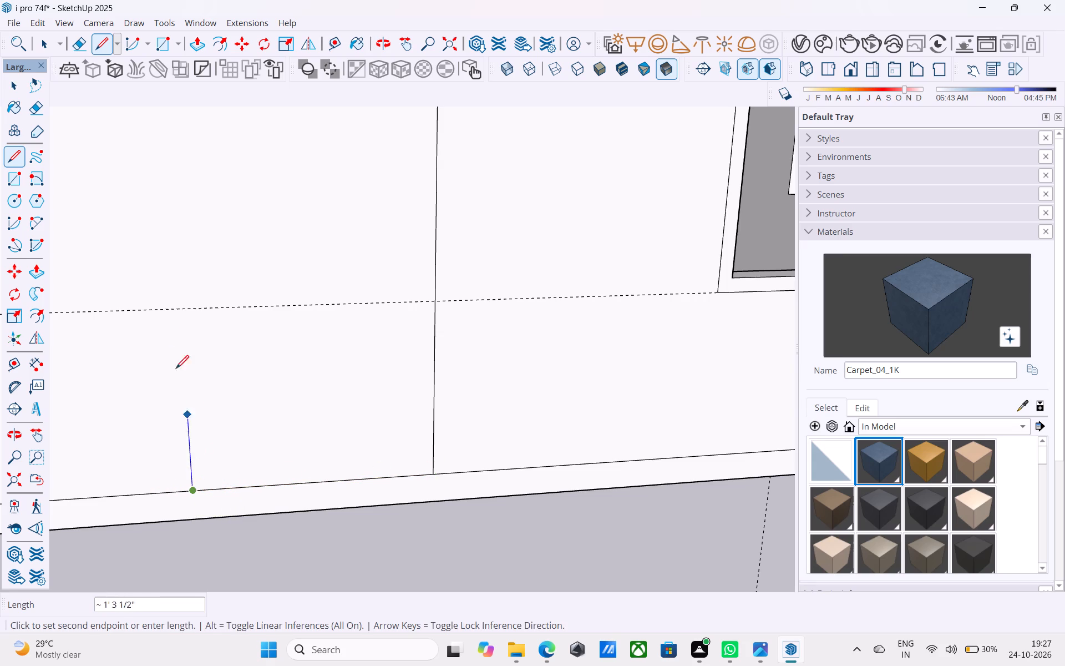
scroll(163, 281, "down", 11)
middle_click_drag(165, 268, 242, 658)
scroll(287, 368, "down", 7)
middle_click_drag(305, 171, 355, 387, "shift")
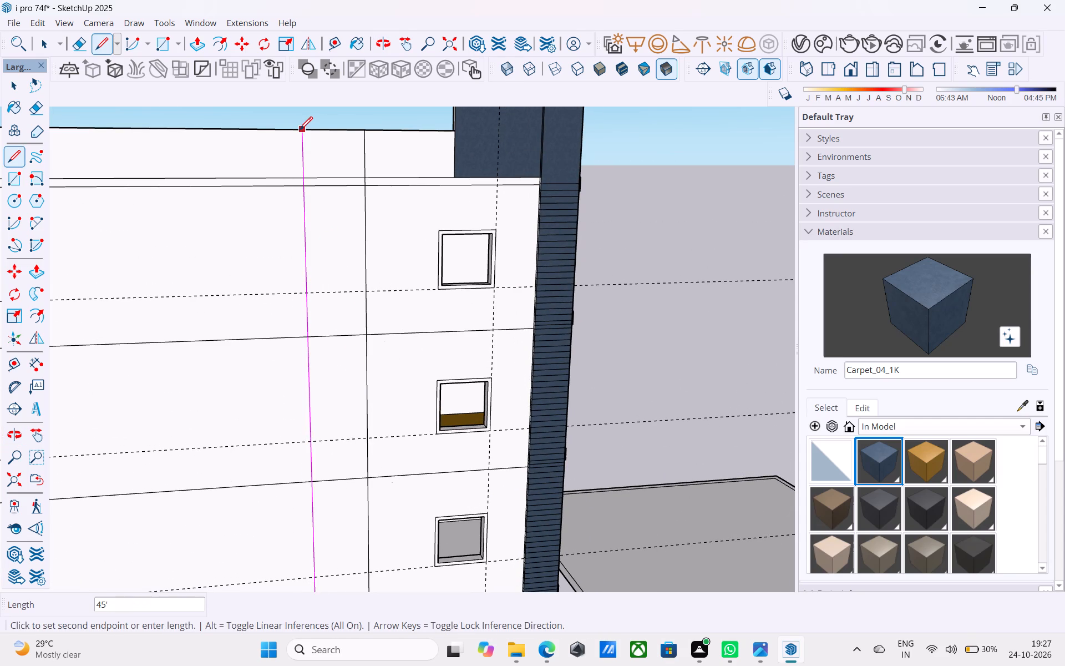
left_click(300, 131)
Erase the floor lines and parapet band lines between the two vertical lines, and the horizontal guides across the side wall.
scroll(303, 133, "down", 1)
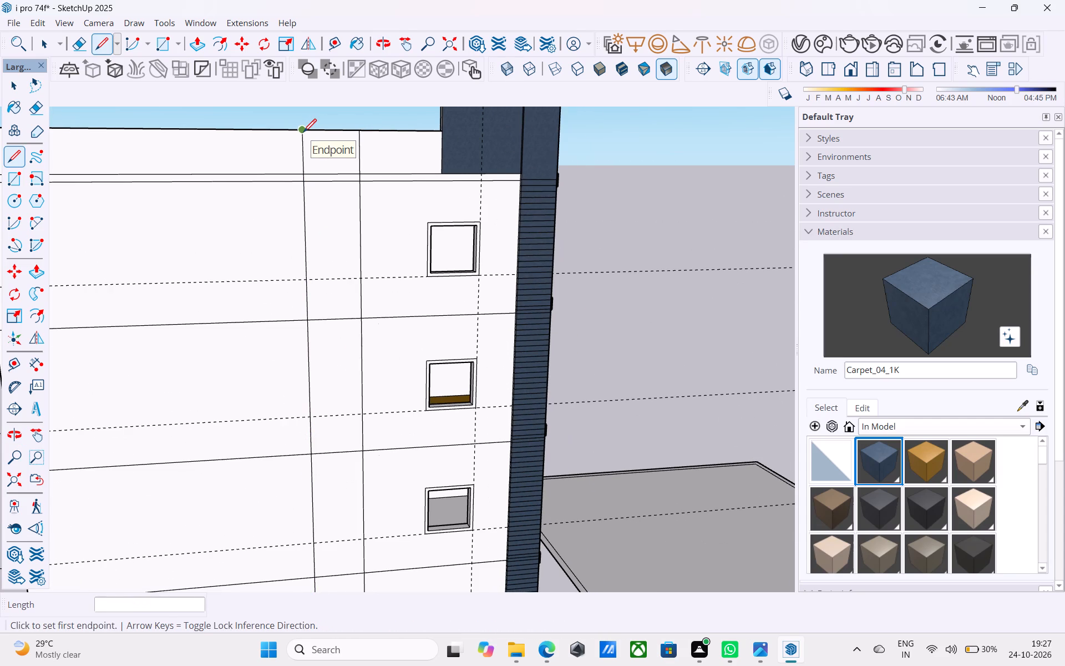
scroll(303, 133, "down", 5)
middle_click_drag(303, 135, 303, 163)
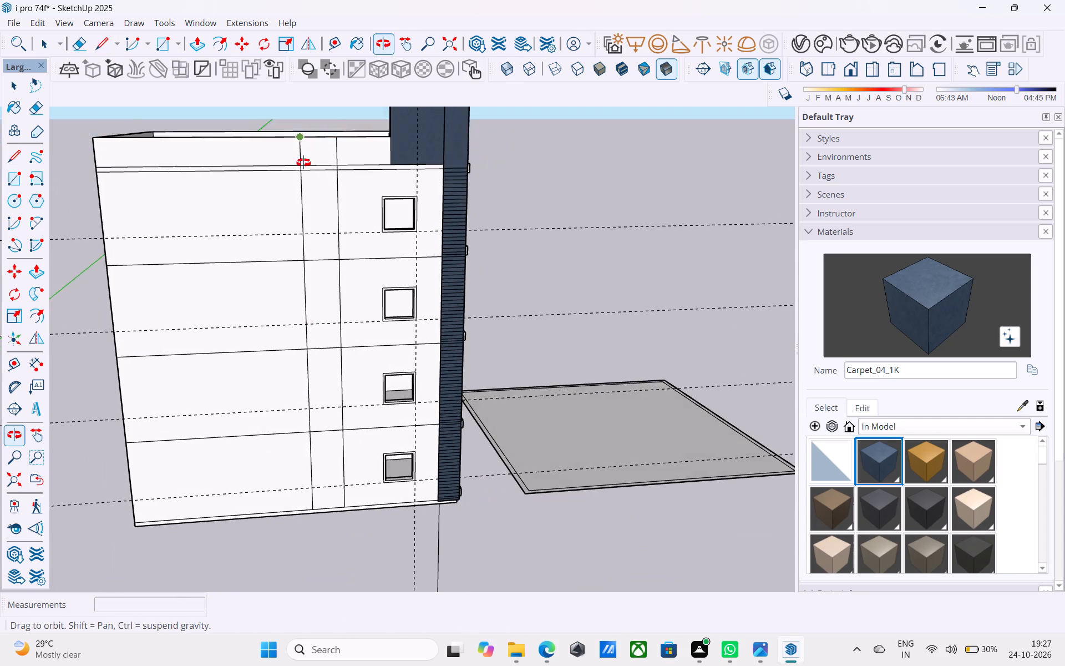
middle_click_drag(303, 163, 307, 168)
scroll(336, 176, "up", 4)
key("e")
left_click_drag(326, 160, 327, 170)
left_click_drag(326, 171, 331, 191)
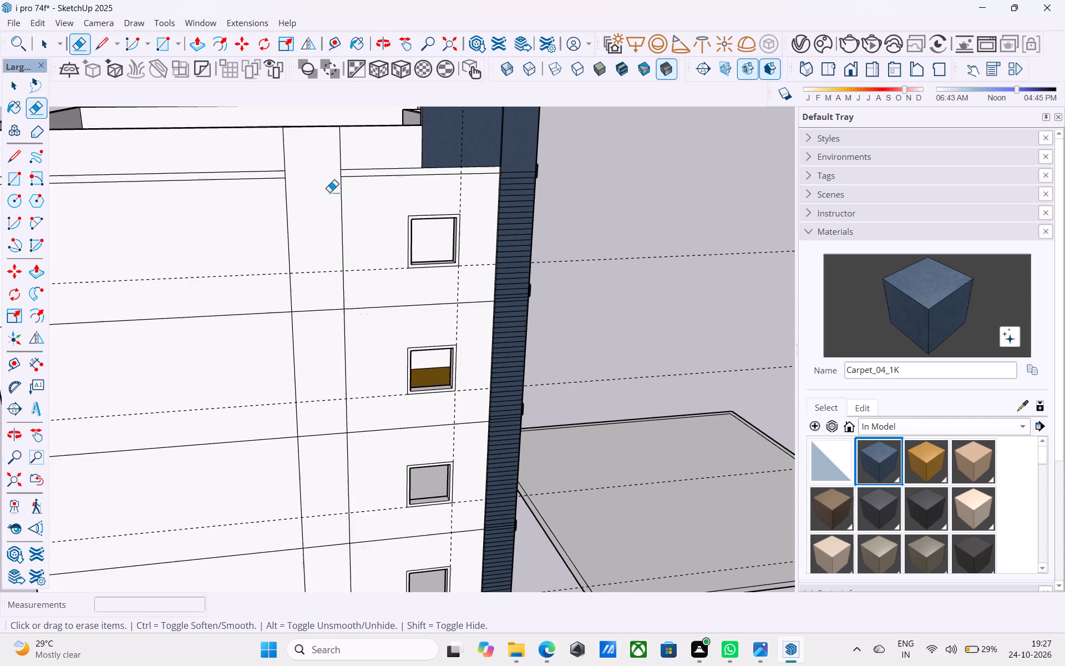
scroll(329, 193, "down", 1)
middle_click_drag(335, 223, 348, 266)
left_click_drag(333, 263, 329, 346)
scroll(329, 354, "down", 2)
middle_click_drag(333, 361, 323, 200, "shift")
left_click_drag(327, 252, 324, 280)
middle_click_drag(337, 322, 316, 254, "shift")
left_click_drag(306, 273, 309, 317)
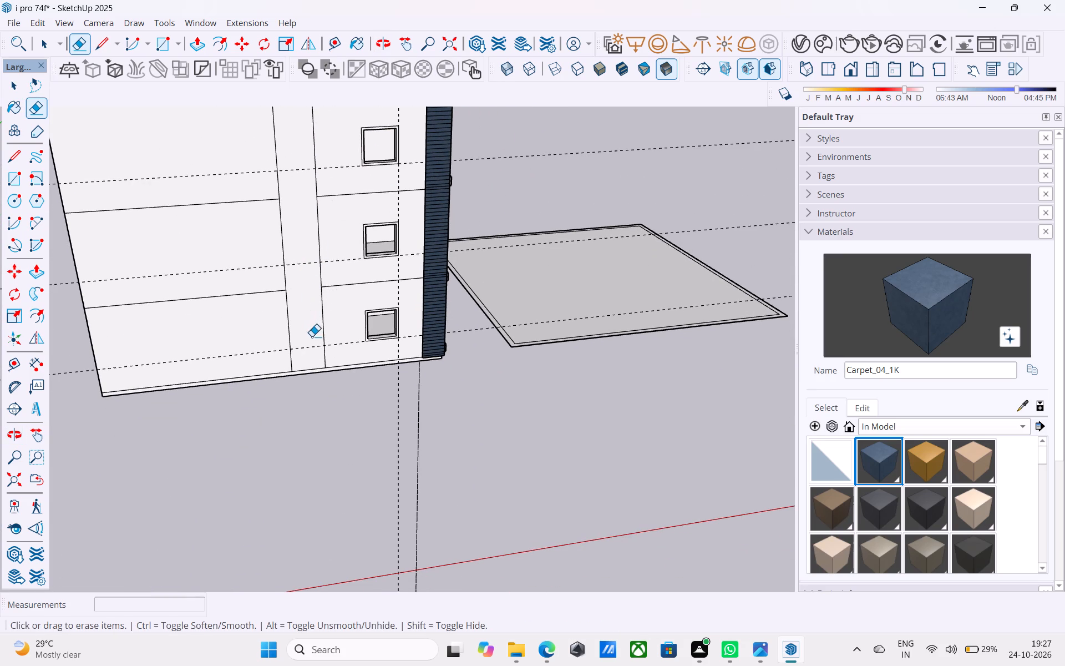
left_click_drag(312, 337, 317, 364)
left_click_drag(300, 274, 306, 244)
left_click_drag(305, 150, 311, 172)
Offset the outline of the cleared vertical strip inward by 3".
scroll(303, 212, "down", 4)
middle_click_drag(301, 234, 309, 340)
scroll(305, 316, "up", 5)
key("space")
left_click(305, 312)
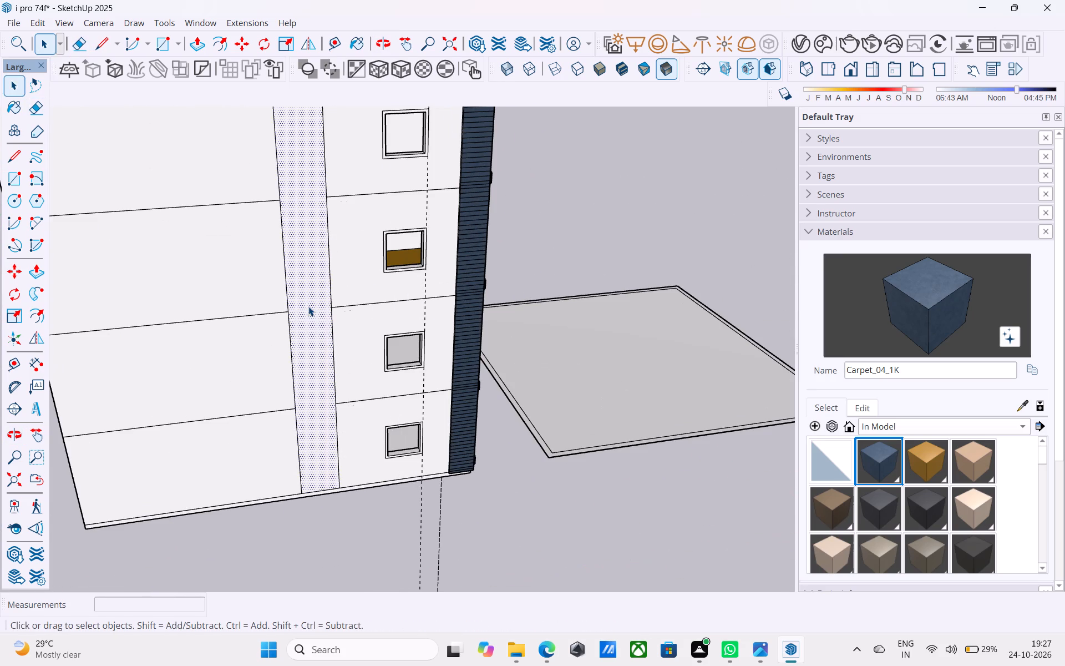
scroll(308, 306, "up", 3)
key("f")
left_click(308, 306)
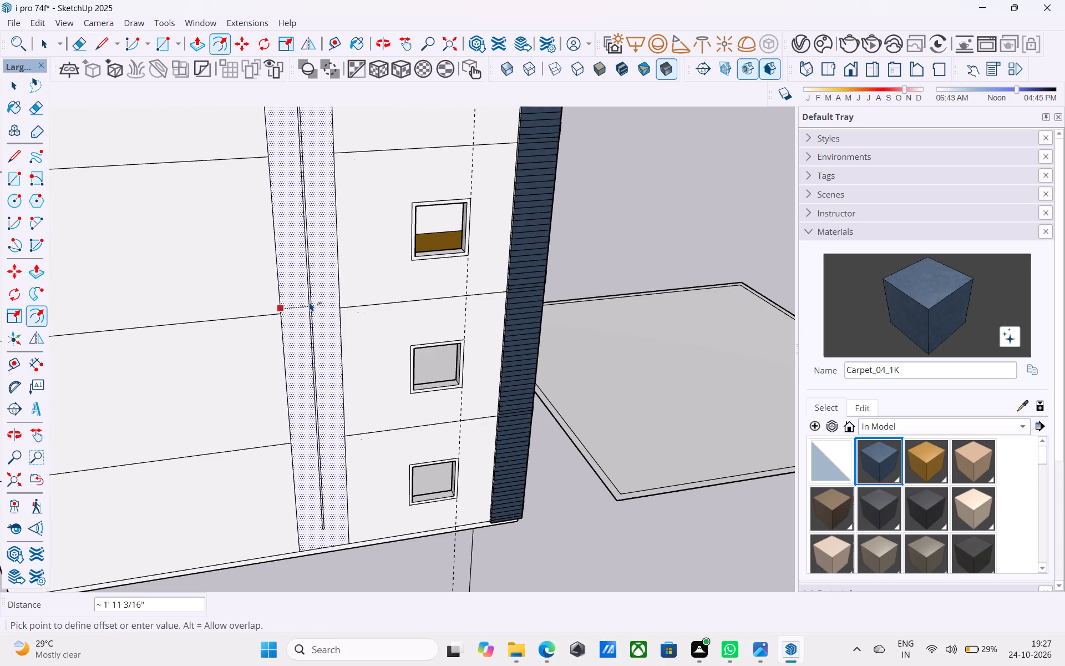
type("3\"")
key("Return")
key("space")
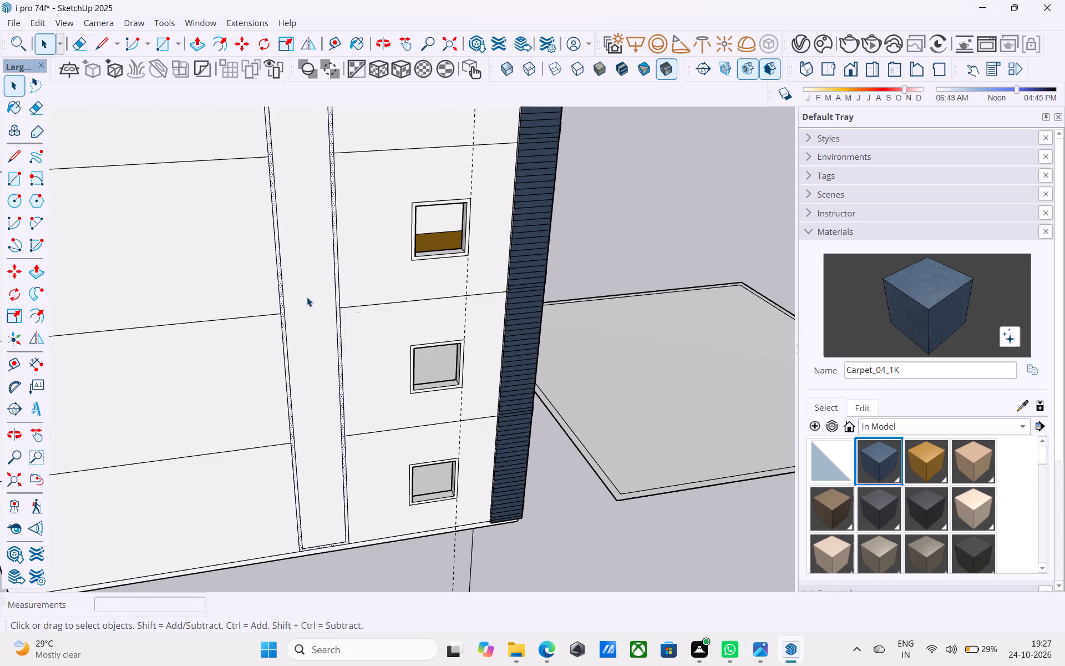
Push/Pull the strip's narrow border outward from the side wall by 6", and revise the depth to 1'.
scroll(307, 297, "down", 5)
middle_click_drag(307, 299, 314, 440)
scroll(301, 277, "up", 12)
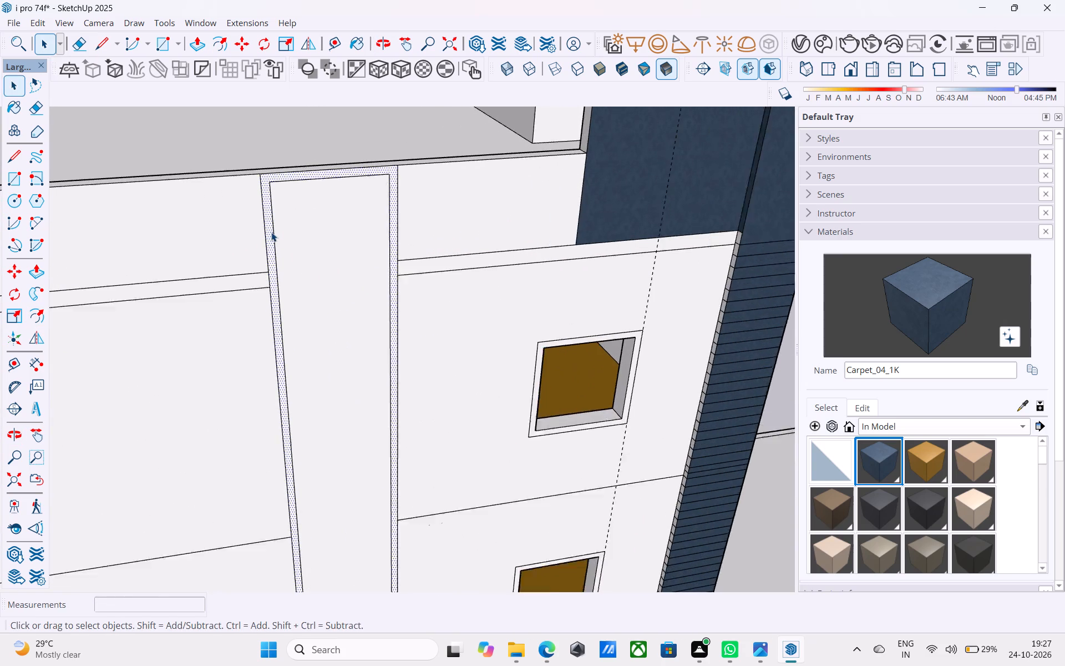
left_click(268, 229)
key("p")
left_click(268, 229)
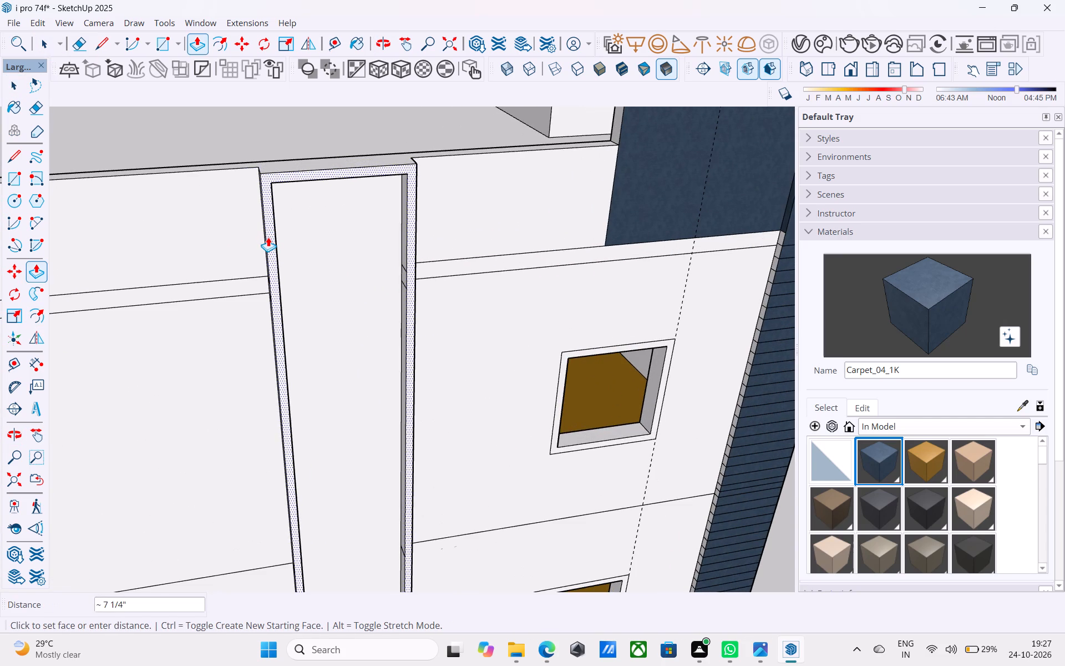
type("6\"")
key("Return")
type("1'")
key("Return")
key("space")
Place a horizontal guide 3' above the base band's top edge on the side wall.
scroll(278, 238, "down", 6)
middle_click_drag(293, 286, 416, 179)
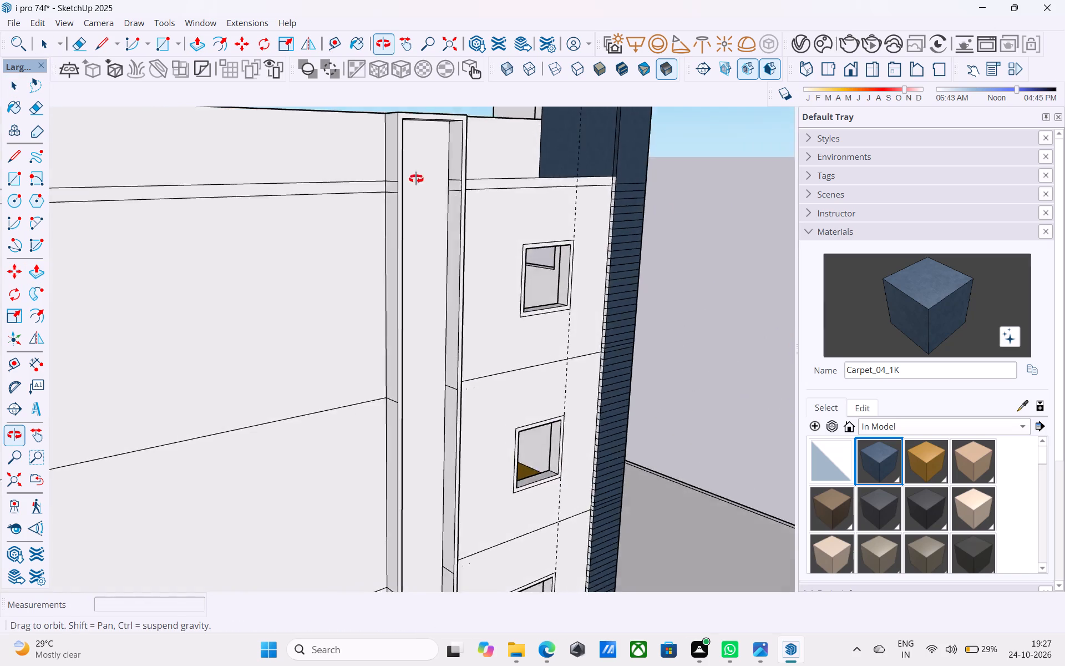
middle_click_drag(416, 179, 125, 244)
middle_click_drag(202, 310, 285, 259)
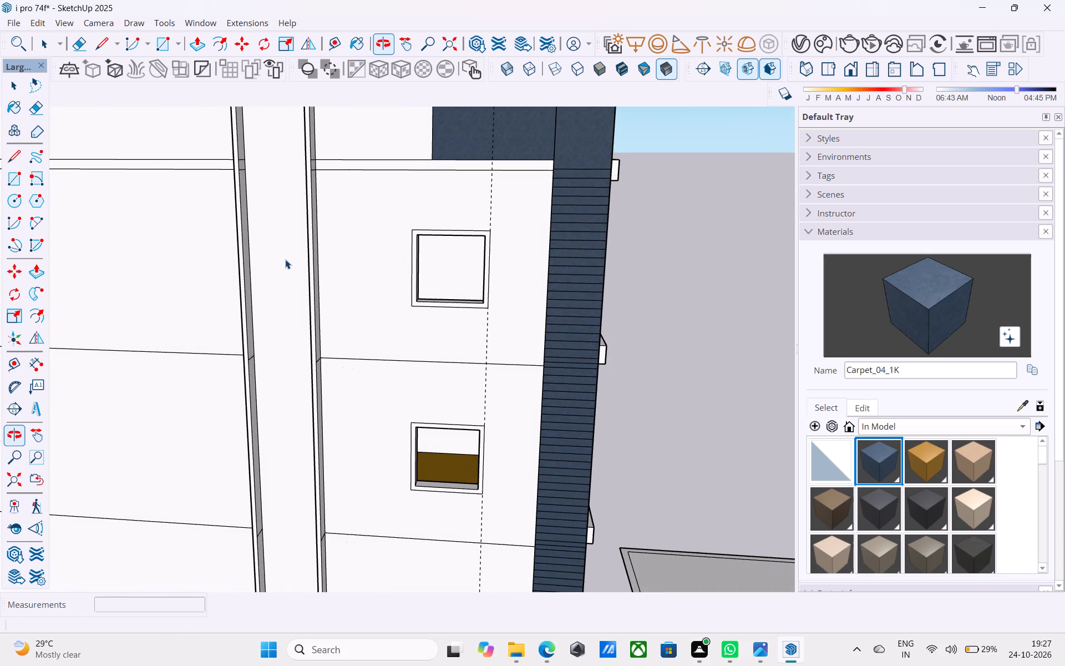
scroll(287, 258, "down", 4)
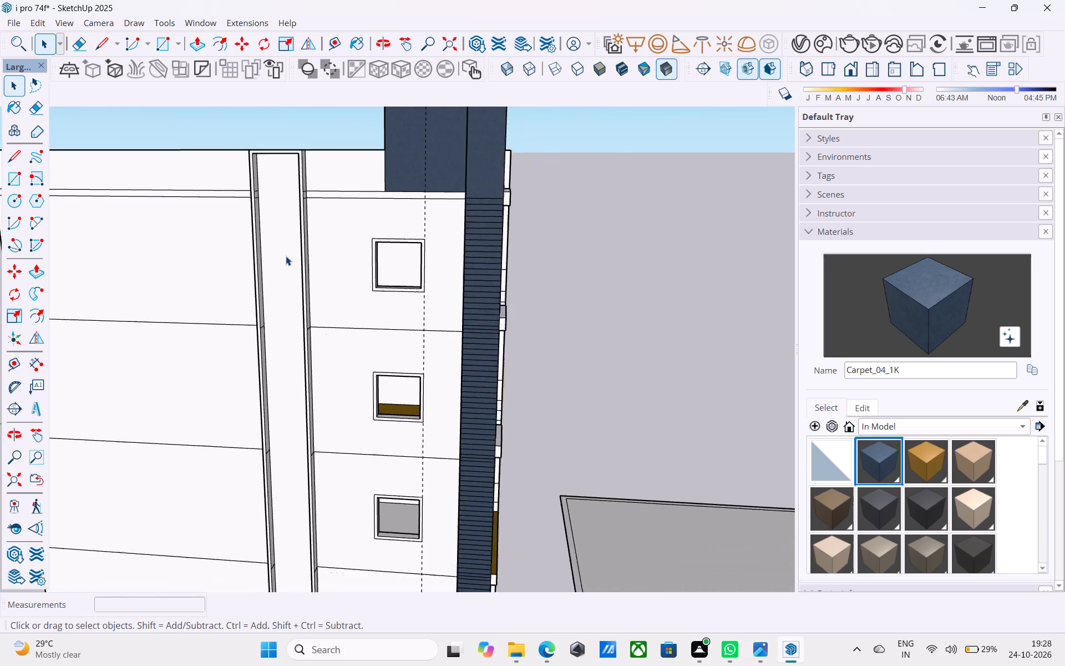
scroll(286, 256, "down", 1)
middle_click_drag(342, 423, 311, 138, "shift")
scroll(317, 385, "up", 6)
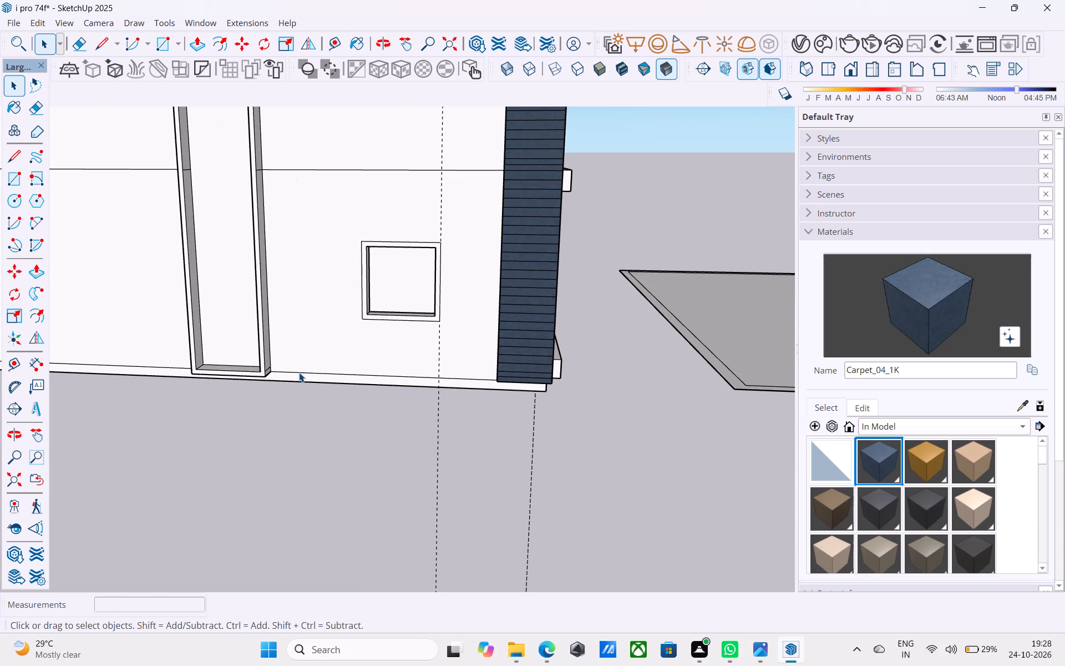
key("t")
left_click(297, 372)
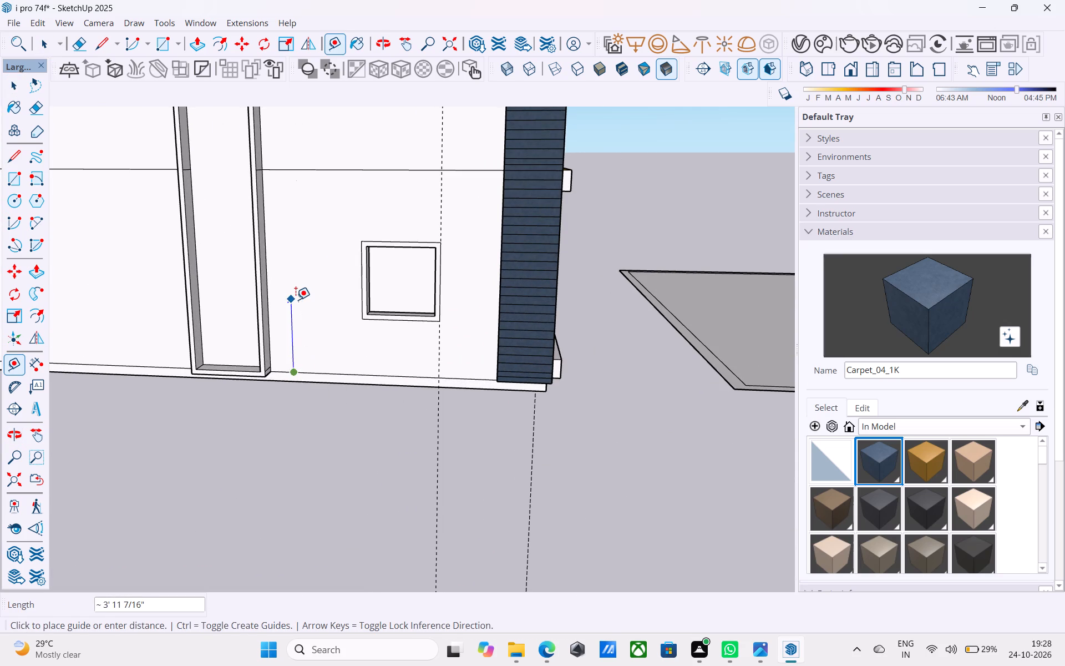
key("t")
left_click(327, 373)
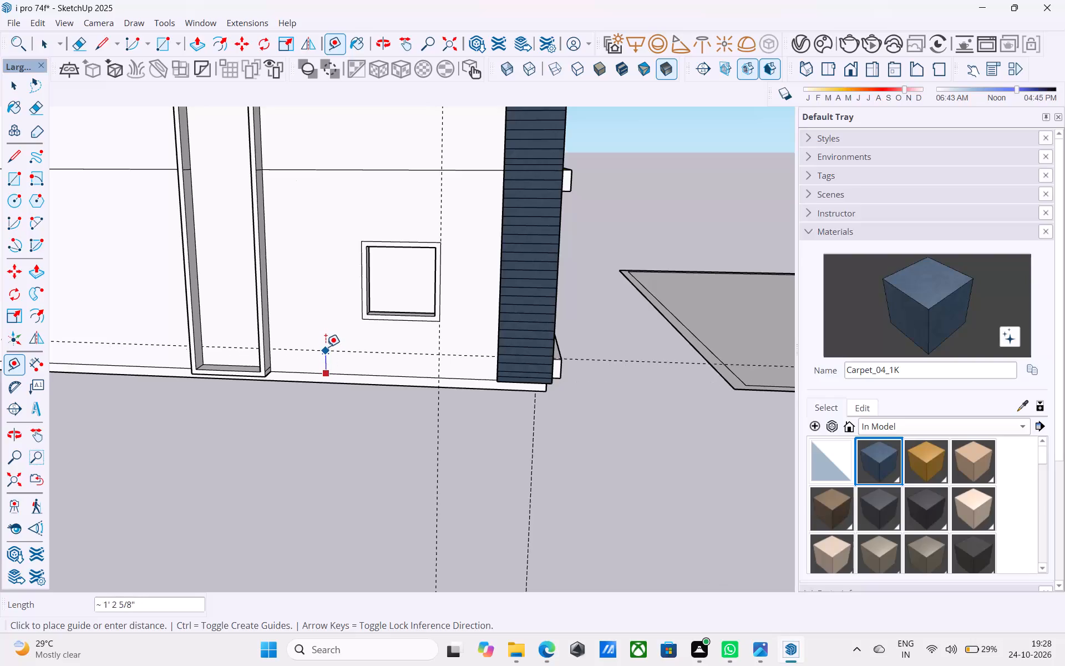
type("3'")
key("Return")
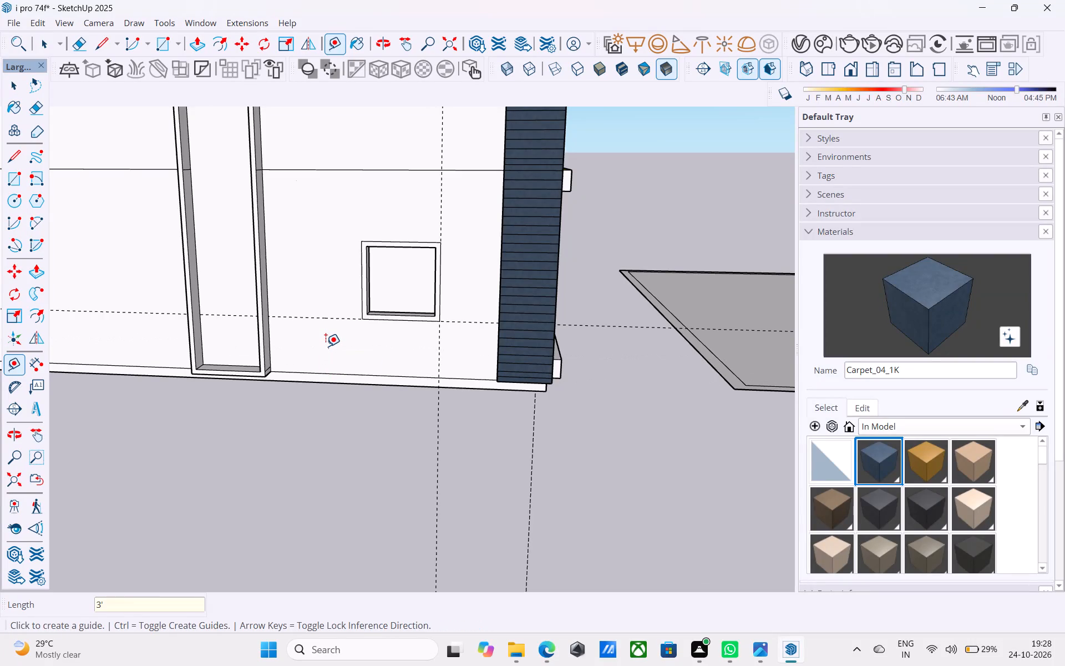
Place a horizontal guide 3' above the floor line just over the side wall's lowest window.
middle_click_drag(326, 346, 546, 334)
scroll(506, 244, "down", 3)
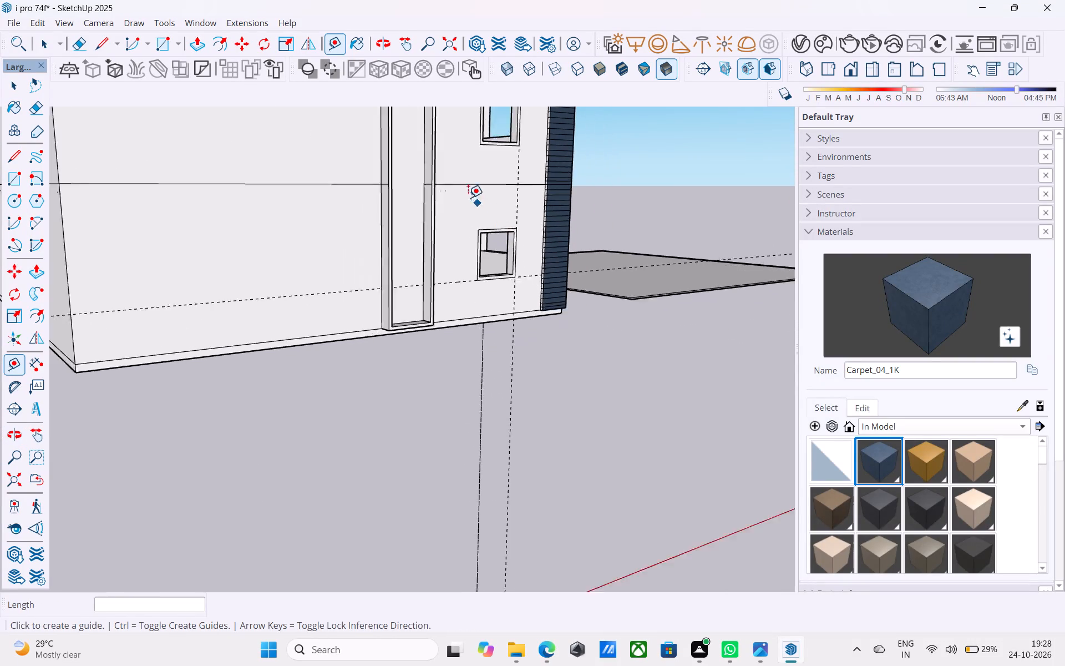
scroll(468, 198, "down", 2)
middle_click_drag(464, 196, 432, 337, "shift")
scroll(420, 335, "up", 1)
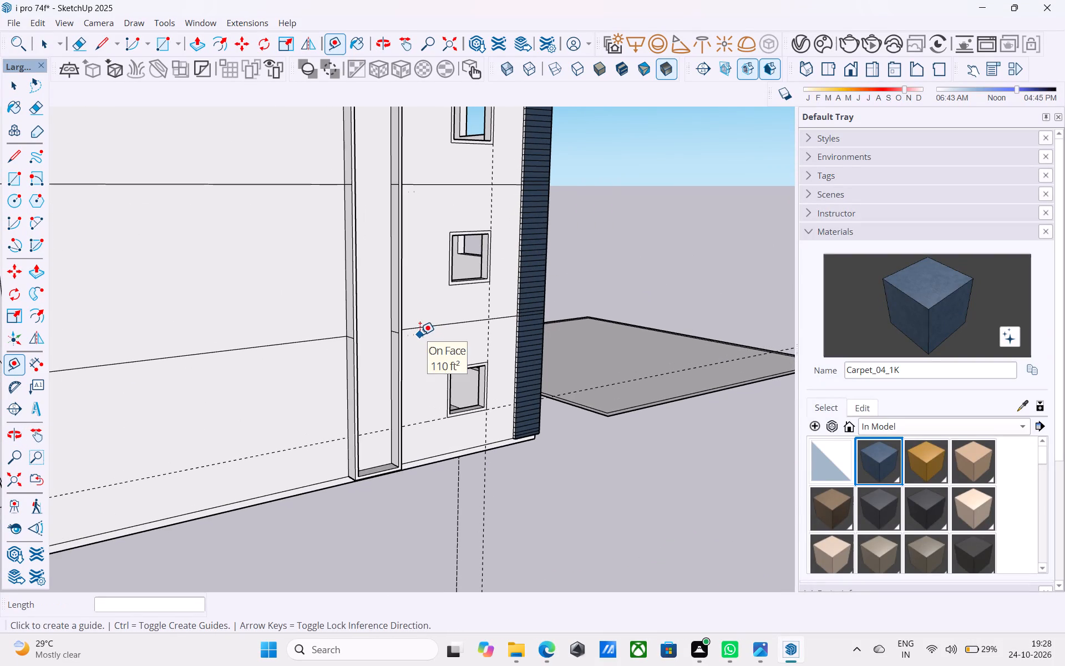
left_click(413, 330)
type("3'")
key("Return")
Place a horizontal guide 3' above the floor line between the side wall's second- and third-lowest windows.
scroll(443, 206, "down", 4)
middle_click_drag(428, 196, 412, 309, "shift")
scroll(412, 309, "up", 4)
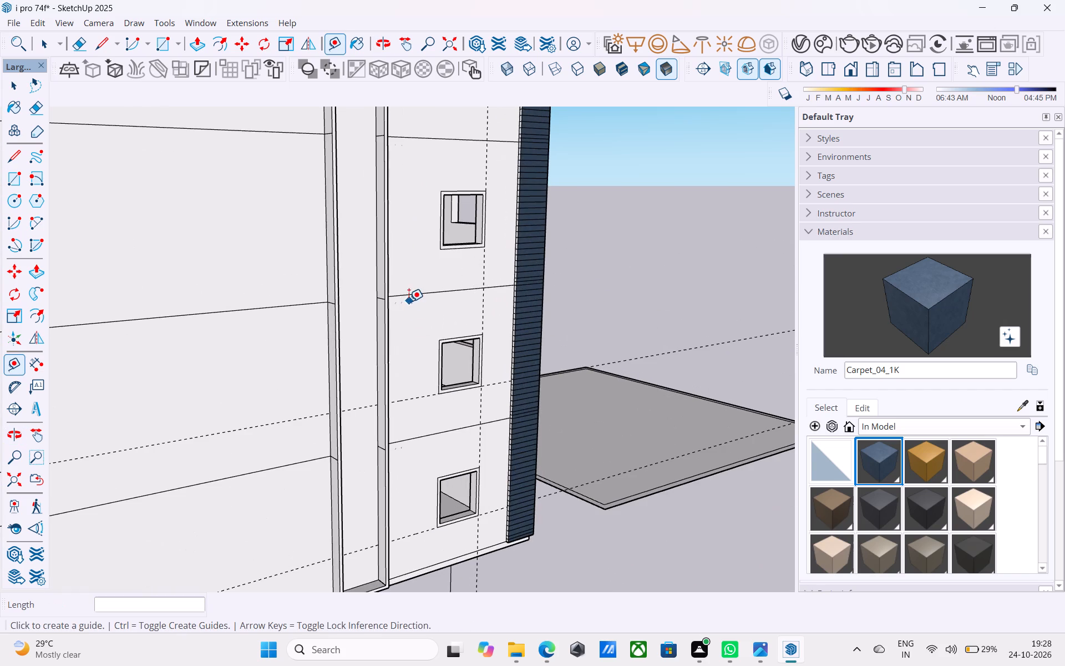
left_click(409, 290)
key("t")
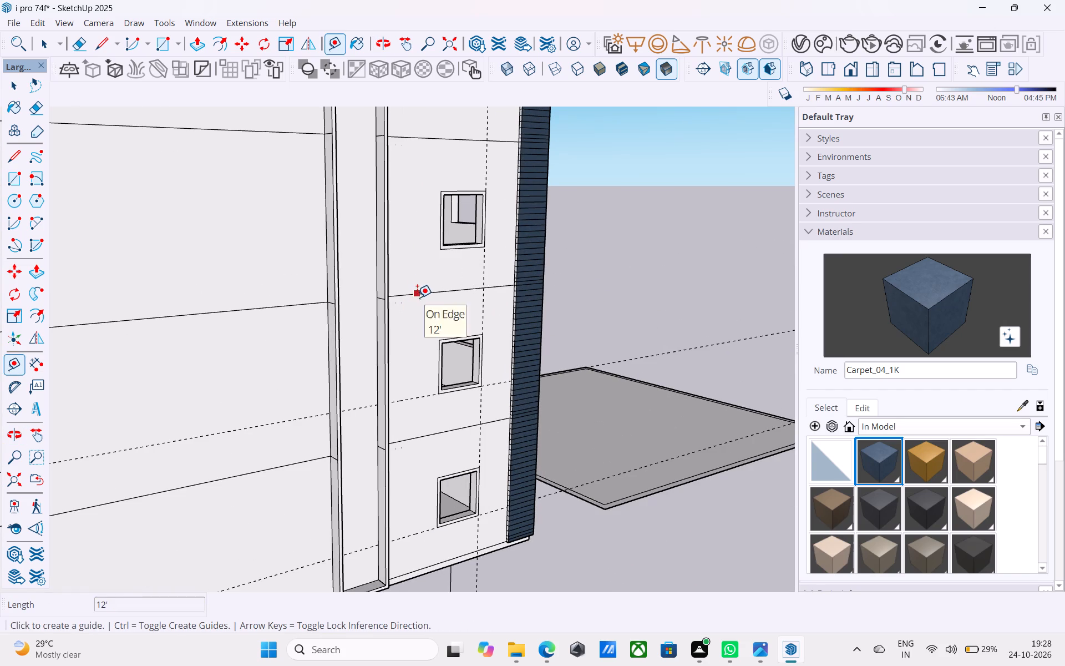
left_click(417, 297)
type("3'")
key("Return")
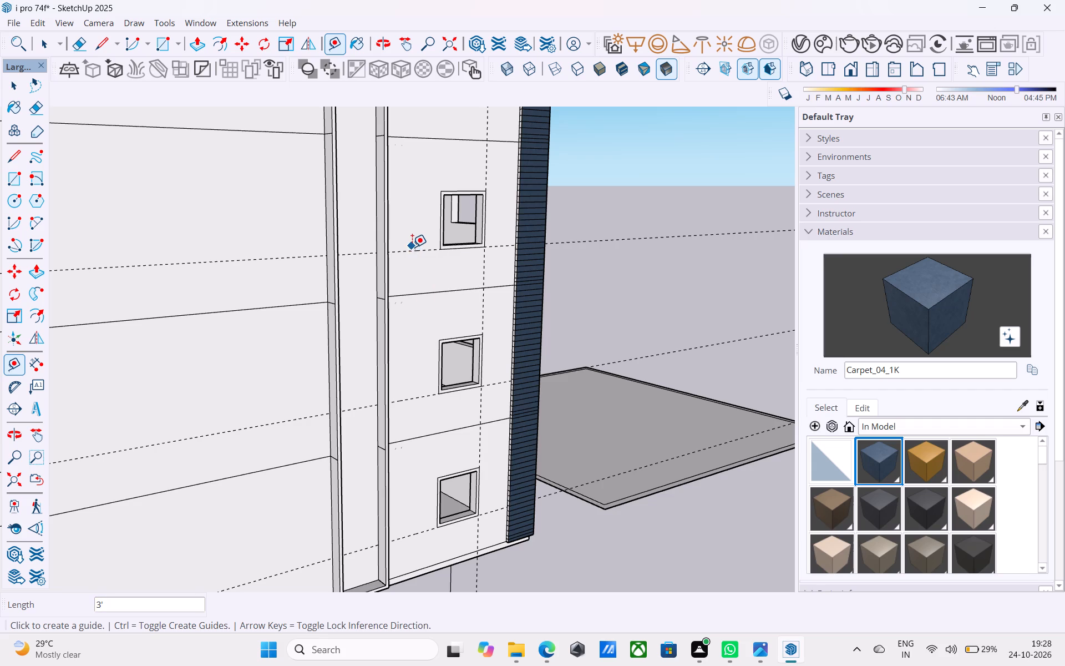
Place a horizontal guide 3' above the floor line just below the side wall's topmost window.
scroll(412, 368, "down", 3)
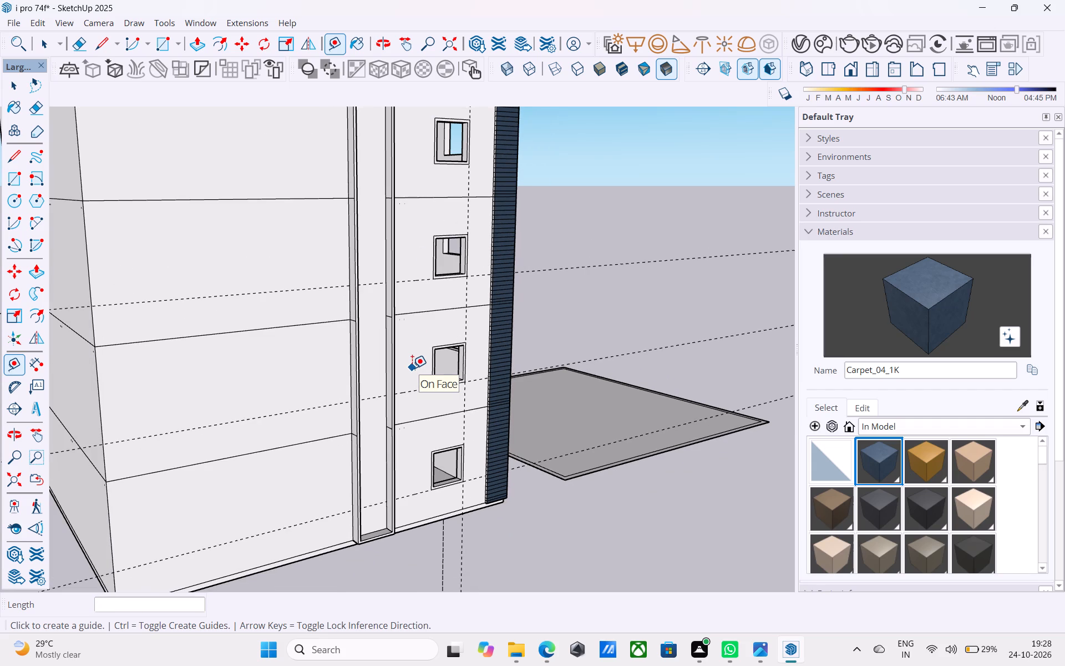
scroll(412, 368, "down", 4)
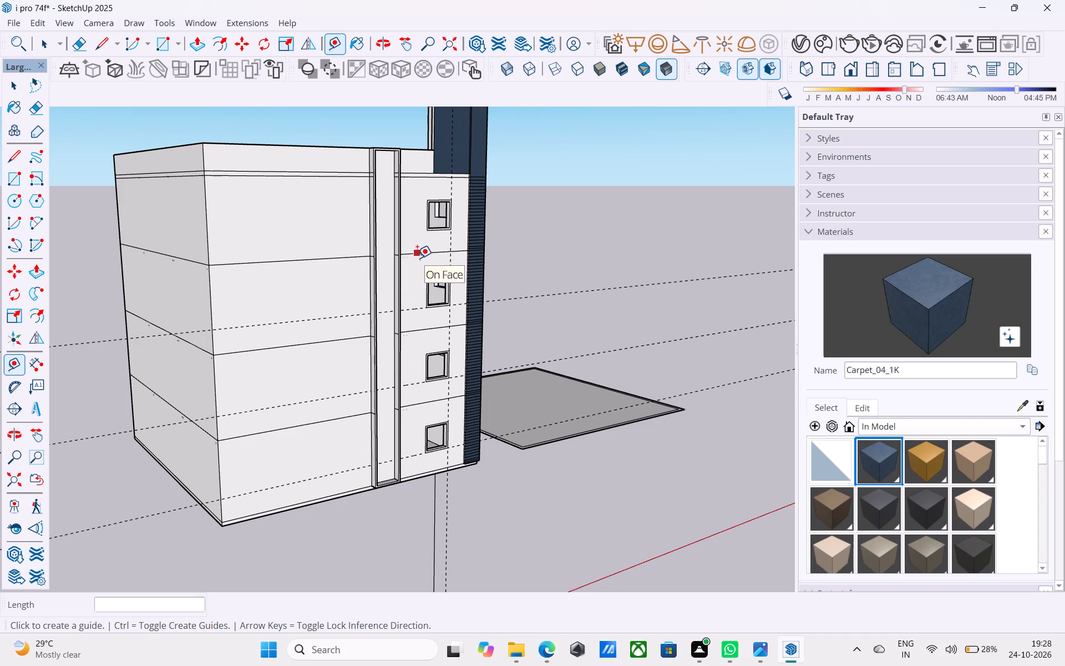
middle_click_drag(422, 317, 406, 397, "shift")
scroll(405, 397, "down", 1)
scroll(406, 380, "up", 5)
scroll(384, 327, "up", 3)
left_click(384, 316)
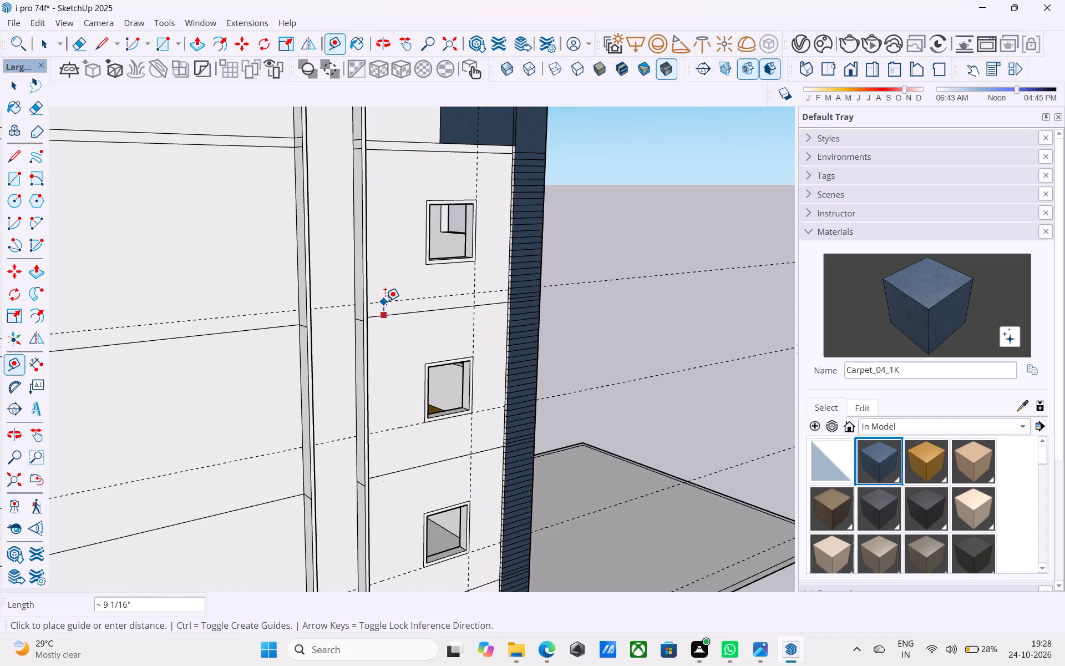
type("3'")
key("Return")
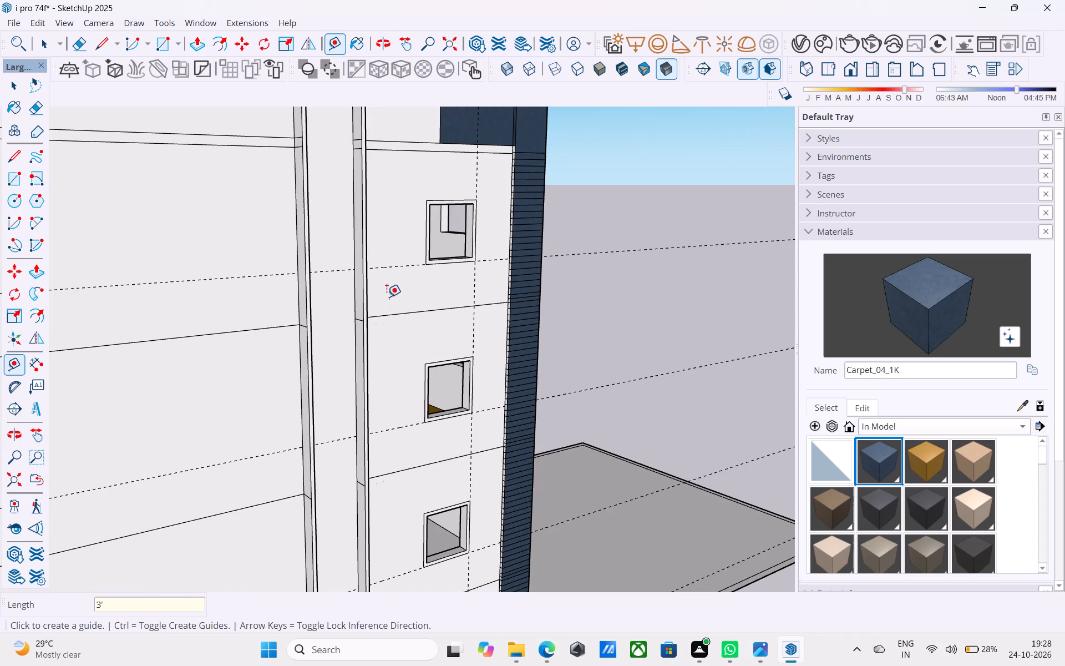
Place a vertical guide inside the projecting frame, 6" from its inner edge nearest the windows.
middle_click_drag(395, 314, 465, 339)
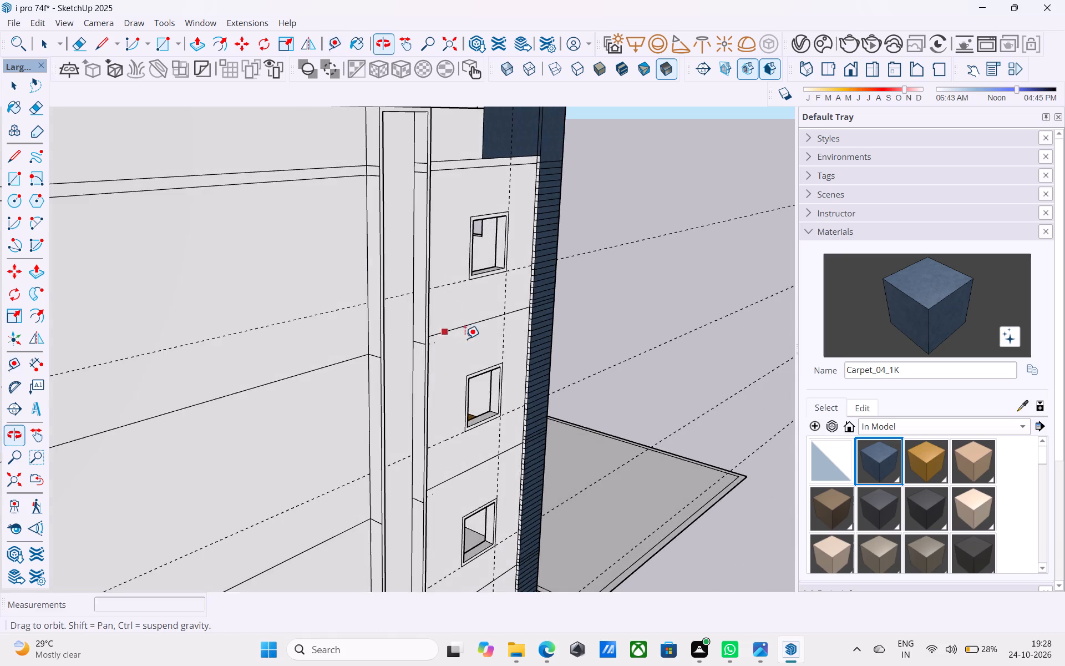
middle_click_drag(465, 339, 465, 338)
scroll(388, 261, "up", 8)
left_click(429, 279)
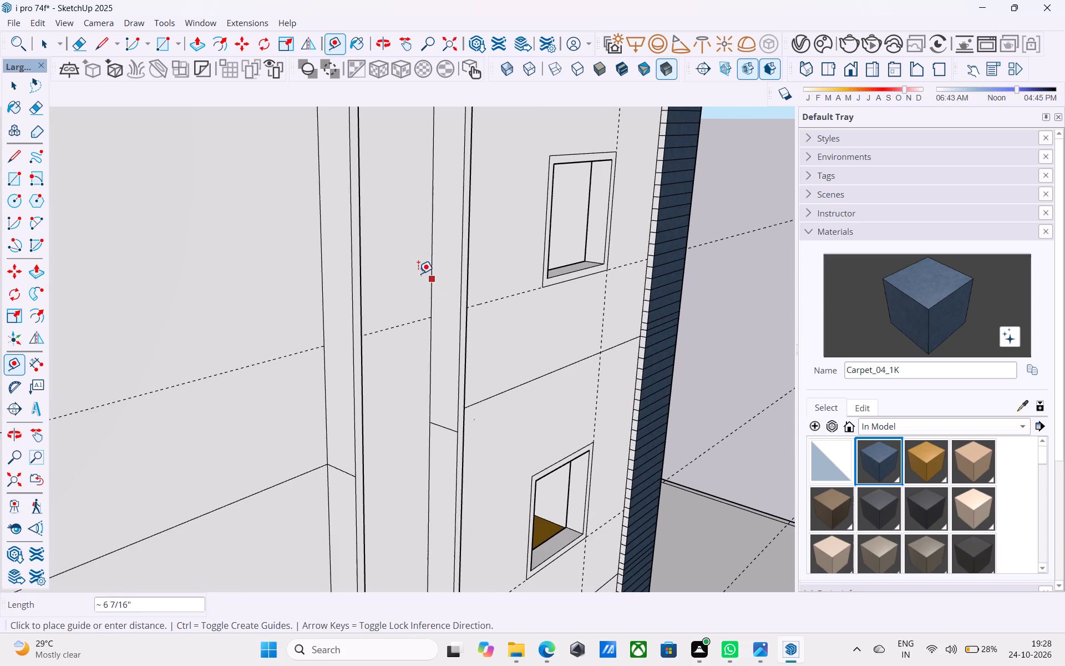
type("6\"")
key("Return")
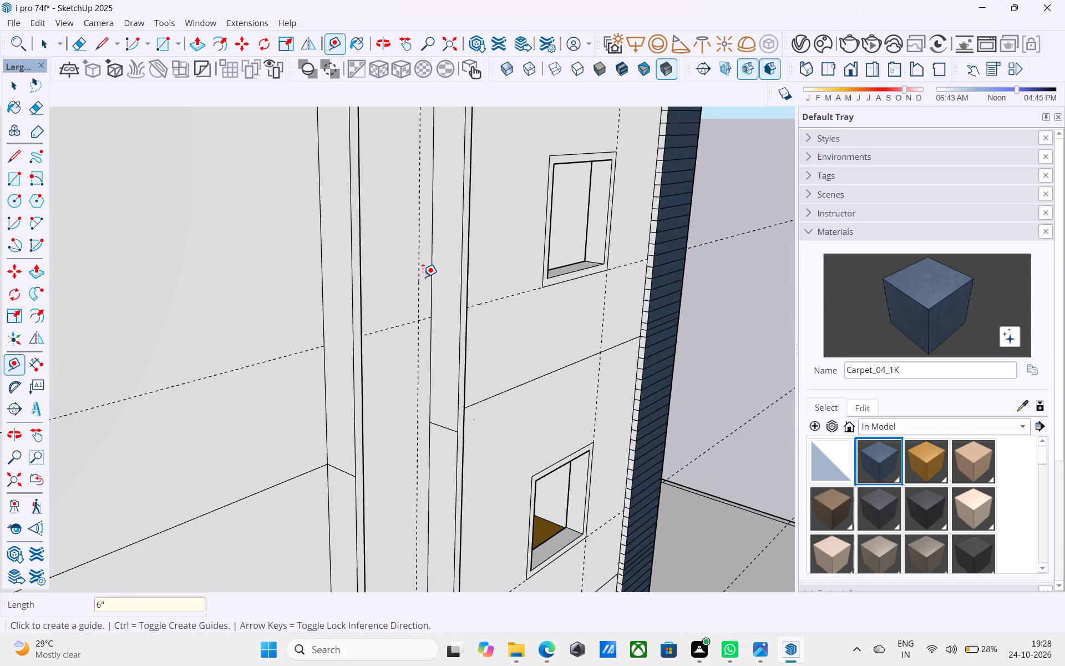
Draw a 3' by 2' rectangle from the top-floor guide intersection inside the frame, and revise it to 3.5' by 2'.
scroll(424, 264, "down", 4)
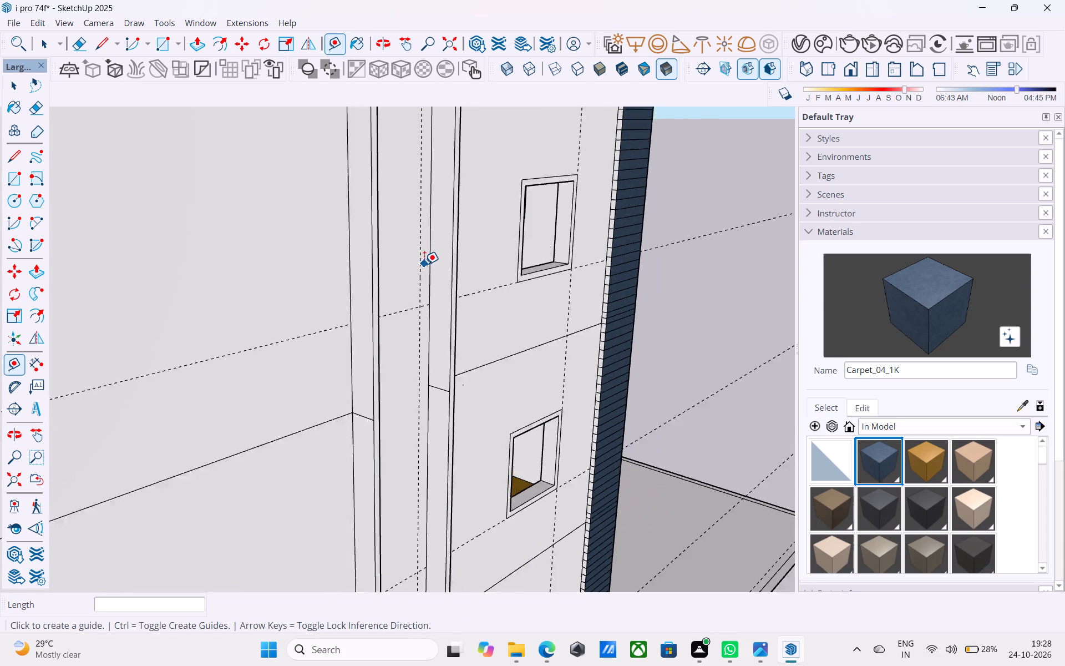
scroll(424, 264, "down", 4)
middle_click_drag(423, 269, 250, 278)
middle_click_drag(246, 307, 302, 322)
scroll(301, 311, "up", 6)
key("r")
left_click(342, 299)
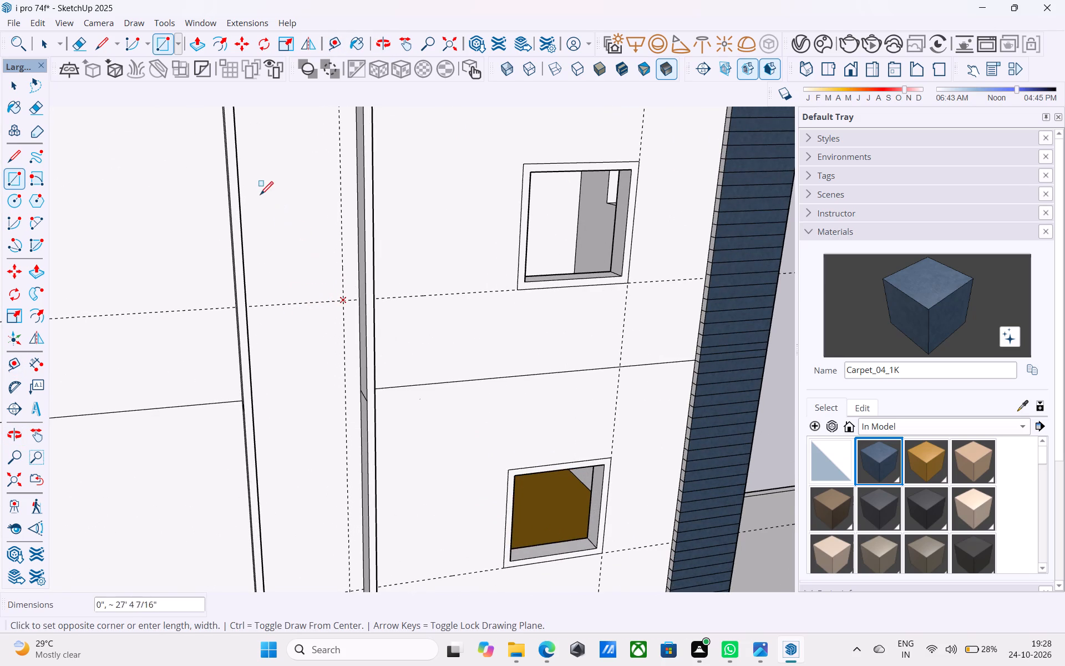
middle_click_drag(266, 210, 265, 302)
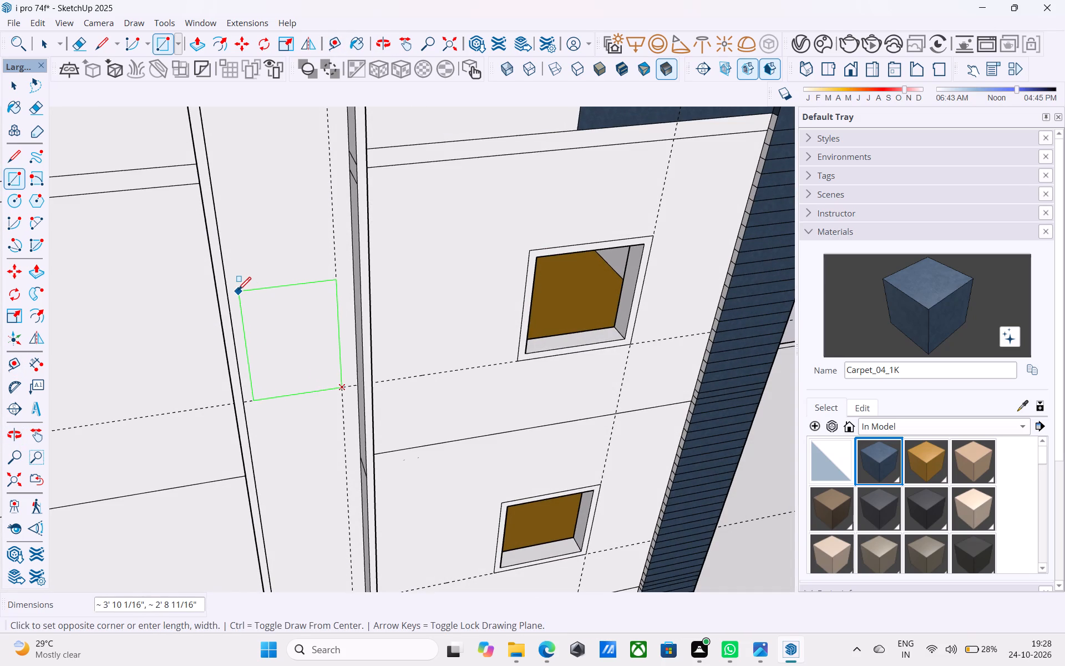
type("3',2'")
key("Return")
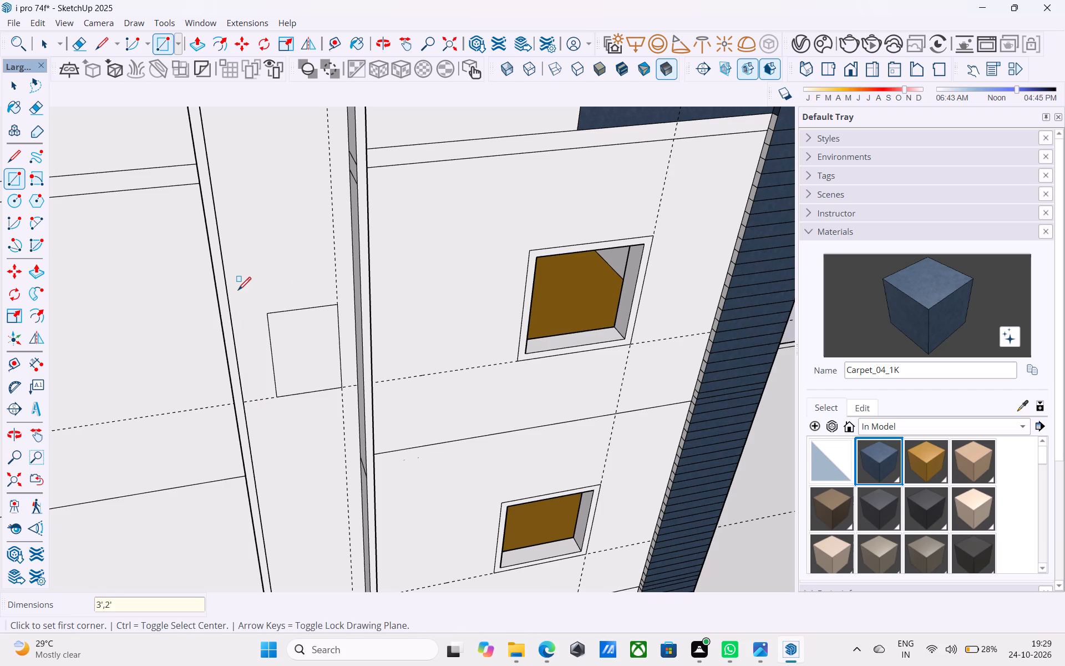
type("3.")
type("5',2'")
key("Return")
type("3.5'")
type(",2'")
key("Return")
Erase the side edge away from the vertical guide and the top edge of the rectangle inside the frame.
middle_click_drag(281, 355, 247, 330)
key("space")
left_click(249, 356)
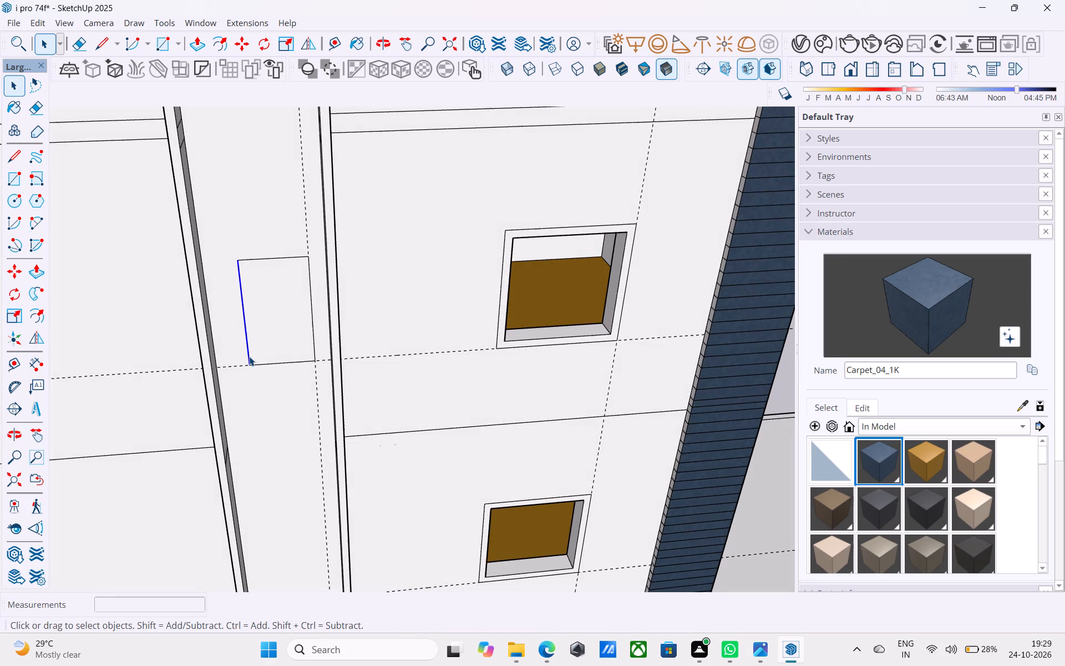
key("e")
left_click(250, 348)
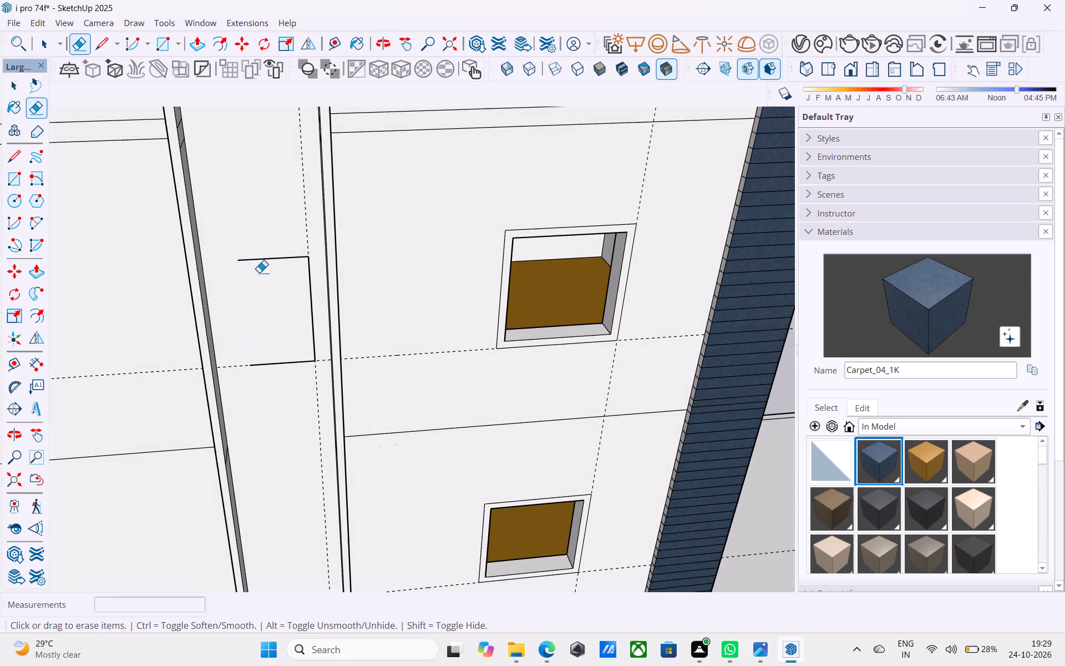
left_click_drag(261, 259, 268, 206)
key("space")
Draw a rectangle from the same guide intersection, trying 4' by 2' and 4.5' by 3' before settling on 4.5' by 2.5'.
key("r")
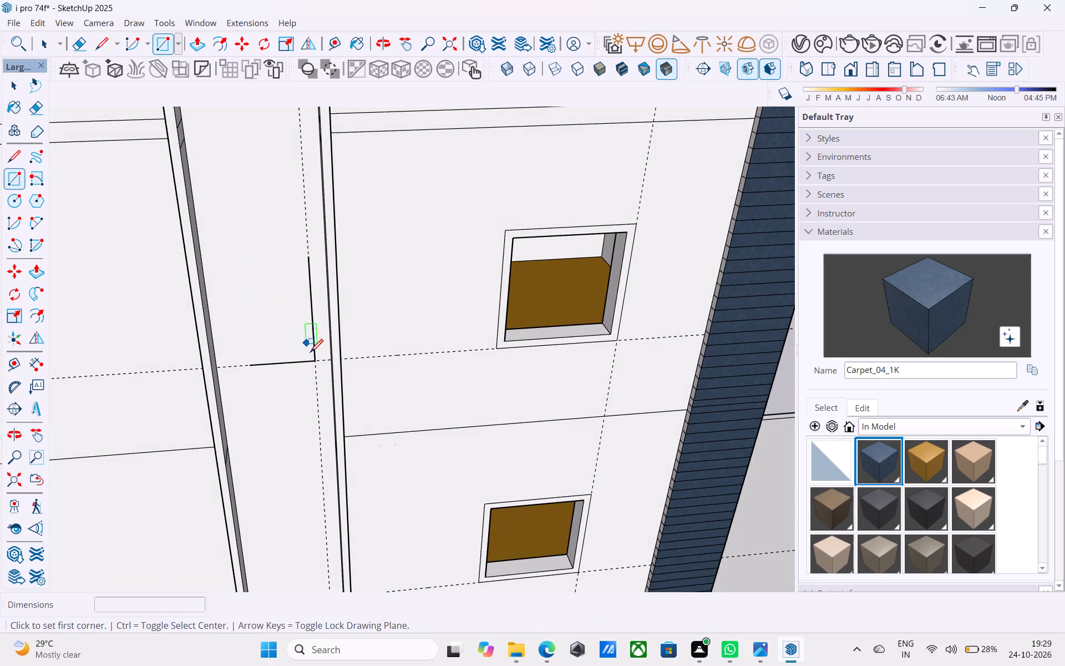
left_click(311, 356)
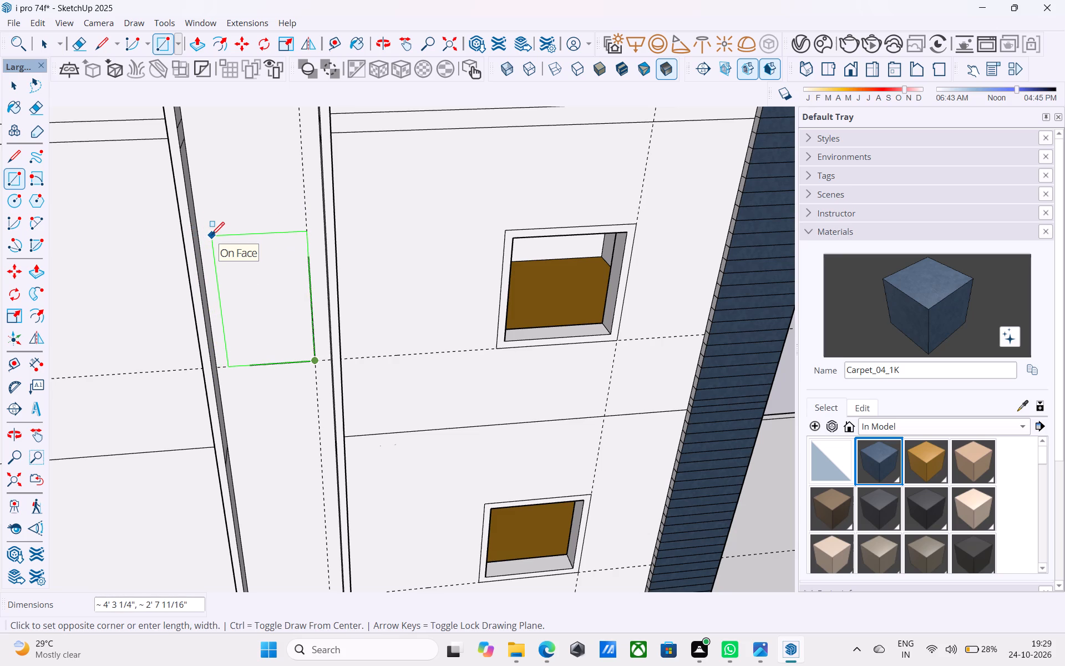
type("4',2'")
key("Return")
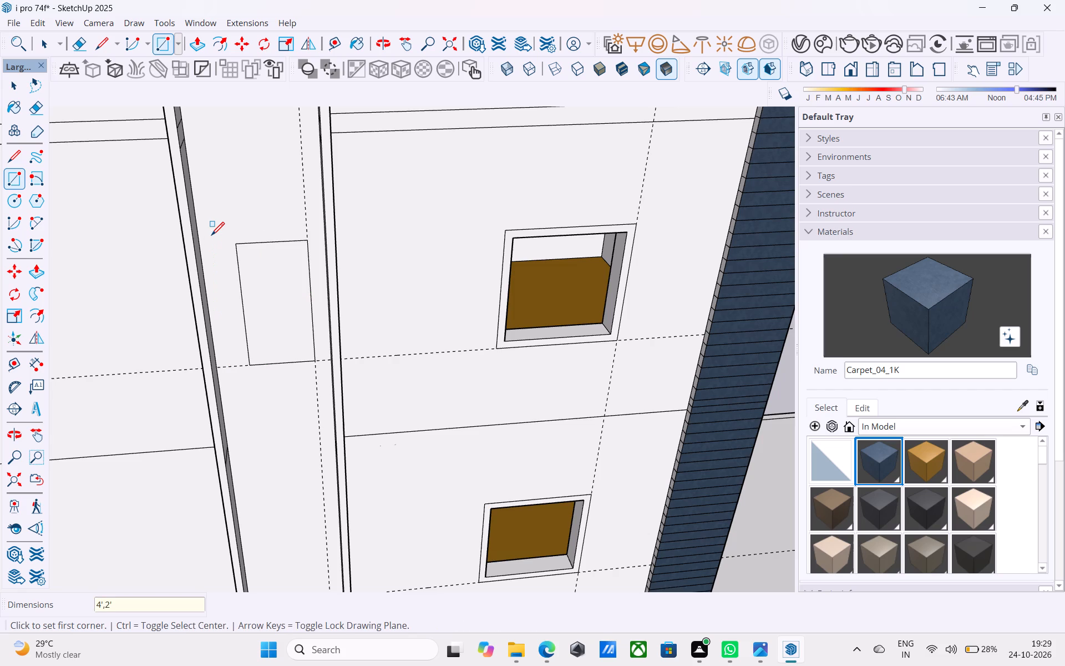
type("4.5',")
type("3'")
key("Return")
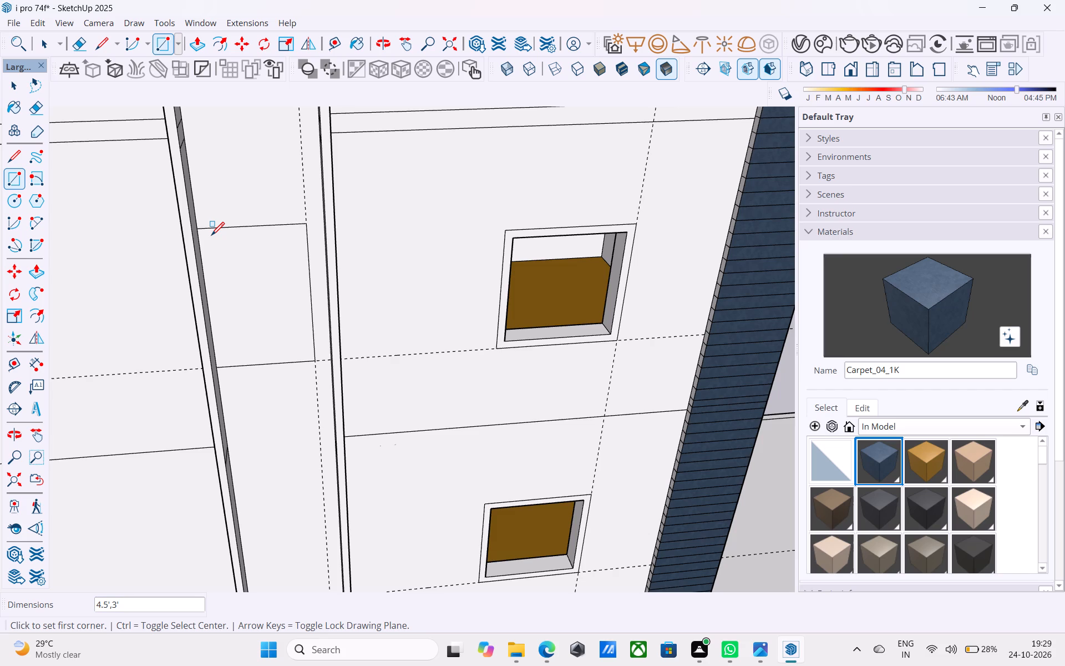
type("4.5',2.5'")
key("Return")
Offset the outline of the 4.5' by 2.5' rectangle inward by 3".
middle_click_drag(211, 239, 214, 220)
key("space")
left_click(246, 270)
scroll(255, 269, "up", 3)
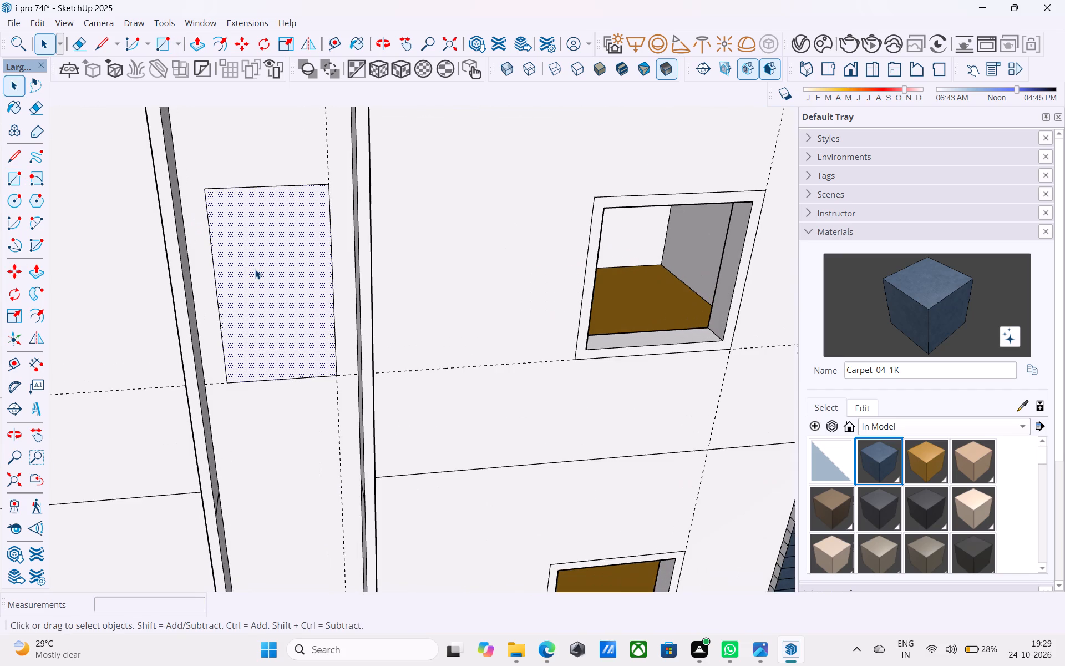
key("f")
left_click(255, 269)
key("3")
key("shift+quotedbl")
key("Return")
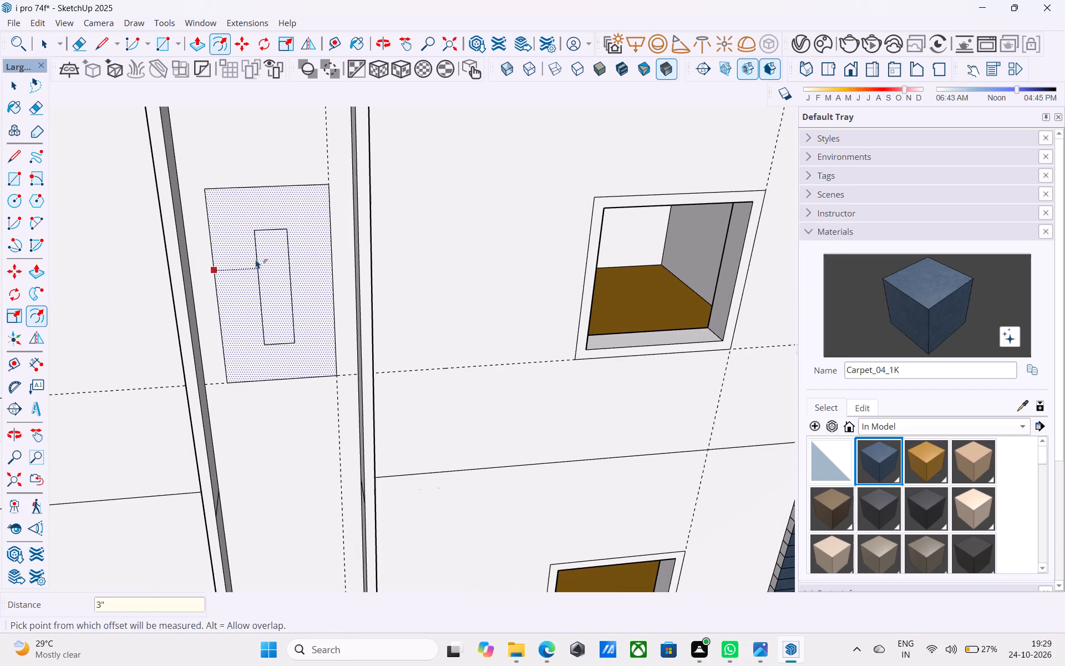
key("space")
Copy the 3" window border by its lower corner down to the guide intersection one floor below.
scroll(321, 345, "down", 7)
scroll(327, 372, "up", 1)
scroll(319, 348, "down", 4)
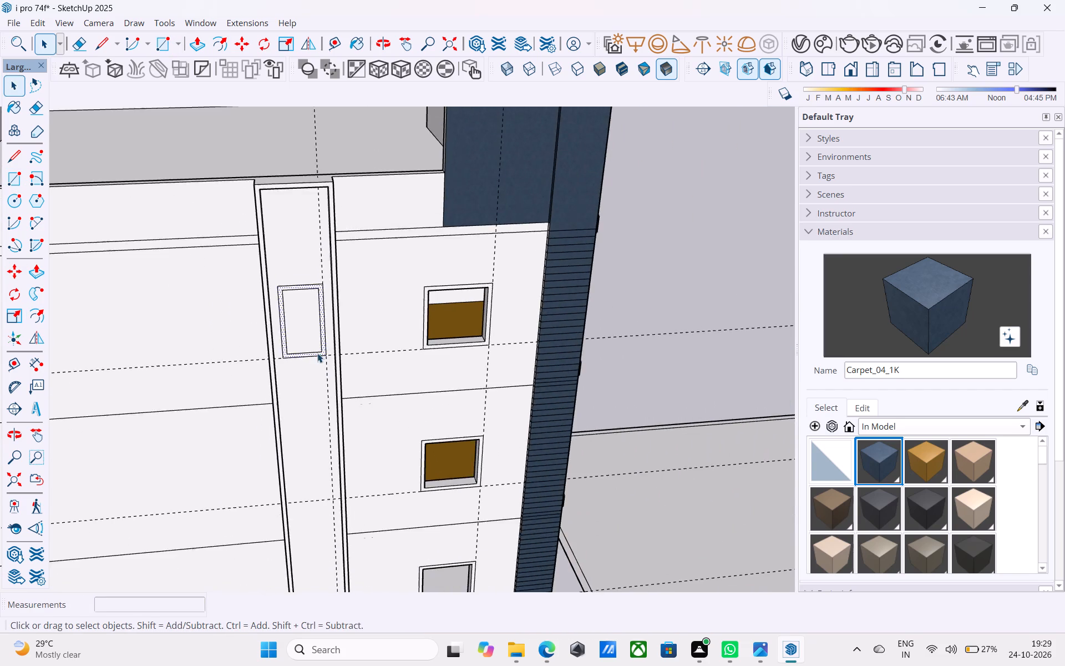
scroll(318, 353, "up", 10)
key("m")
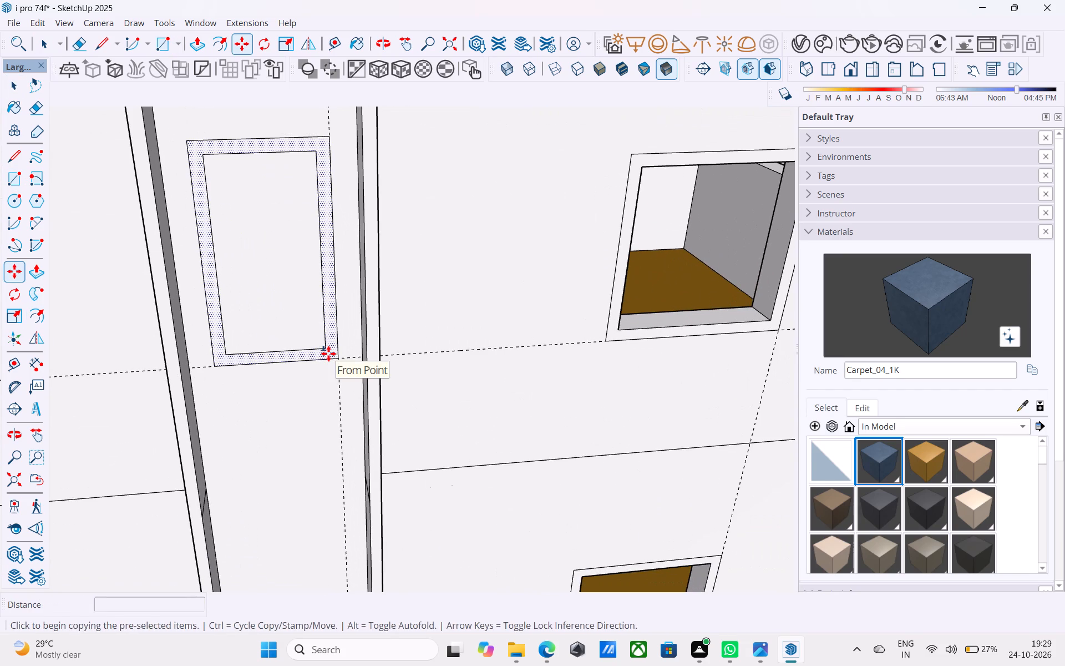
left_click(339, 357)
scroll(353, 260, "down", 16)
middle_click_drag(342, 361, 316, 240)
scroll(307, 315, "up", 14)
left_click(342, 395)
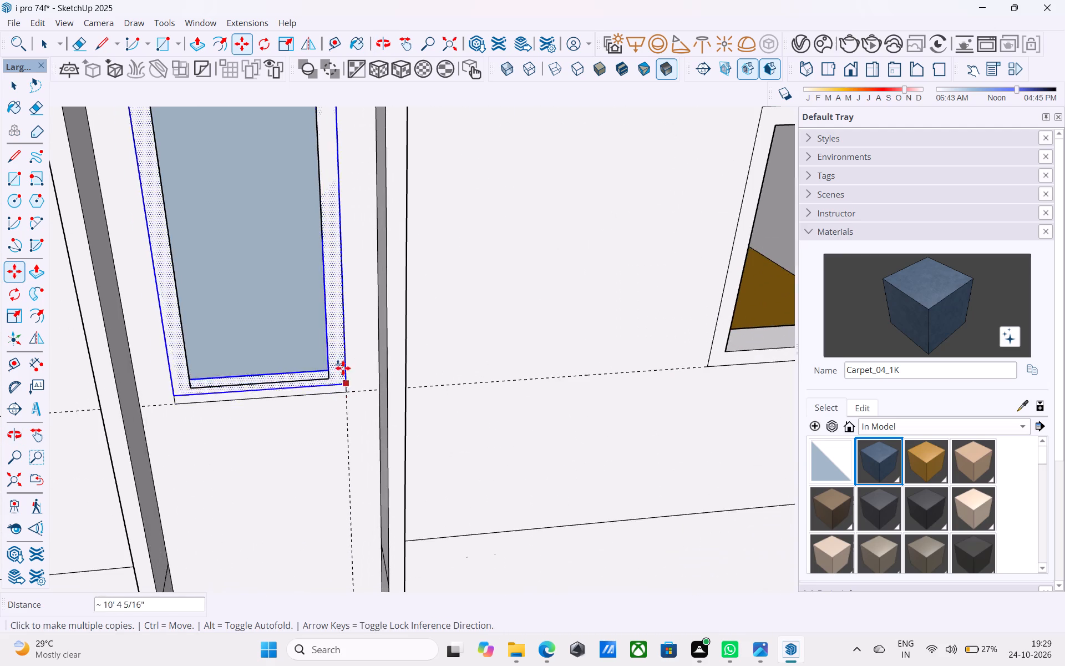
Place another copy of the window border at the guide intersection two floors below the original.
scroll(337, 326, "down", 6)
middle_click_drag(356, 510, 300, 276, "shift")
scroll(299, 266, "down", 6)
middle_click_drag(310, 421, 316, 344)
scroll(295, 302, "up", 8)
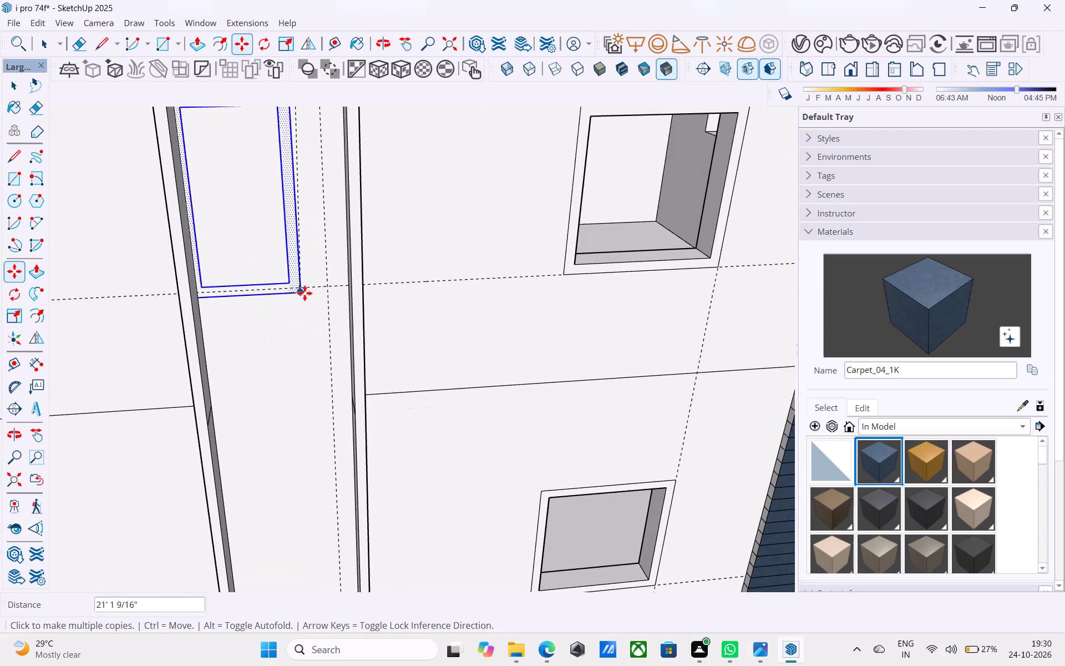
left_click(323, 288)
Place a third copy of the window border at the lowest guide intersection inside the frame.
scroll(315, 226, "down", 2)
scroll(315, 226, "up", 1)
scroll(315, 226, "down", 4)
middle_click_drag(312, 377, 310, 255, "shift")
scroll(305, 284, "up", 6)
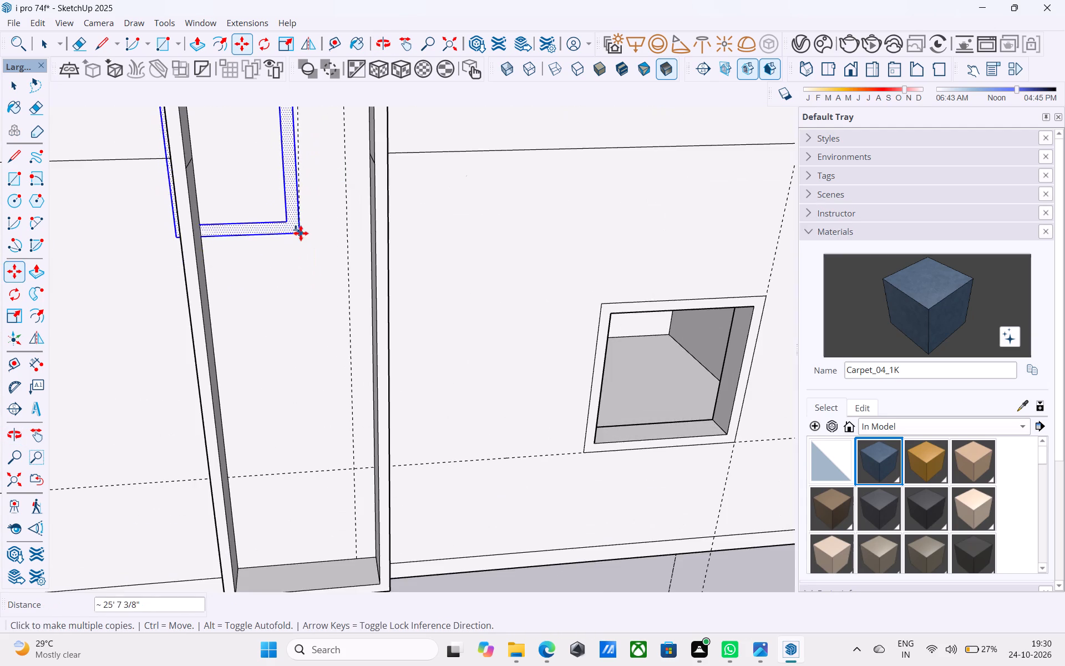
scroll(302, 234, "down", 5)
middle_click_drag(338, 332, 320, 248, "shift")
scroll(318, 299, "up", 4)
left_click(319, 319)
Trace a rectangle over the inner opening of each of the three copied window borders, working up from the lowest floor.
scroll(321, 261, "down", 6)
middle_click_drag(323, 279, 339, 387, "shift")
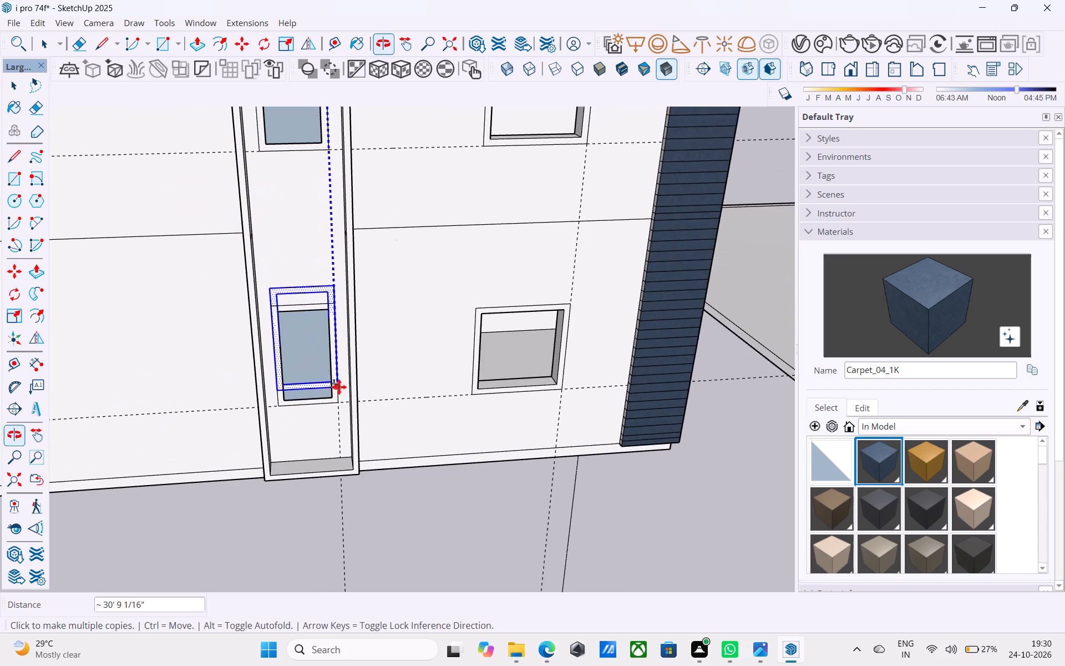
key("r")
scroll(308, 337, "up", 4)
left_click(262, 303)
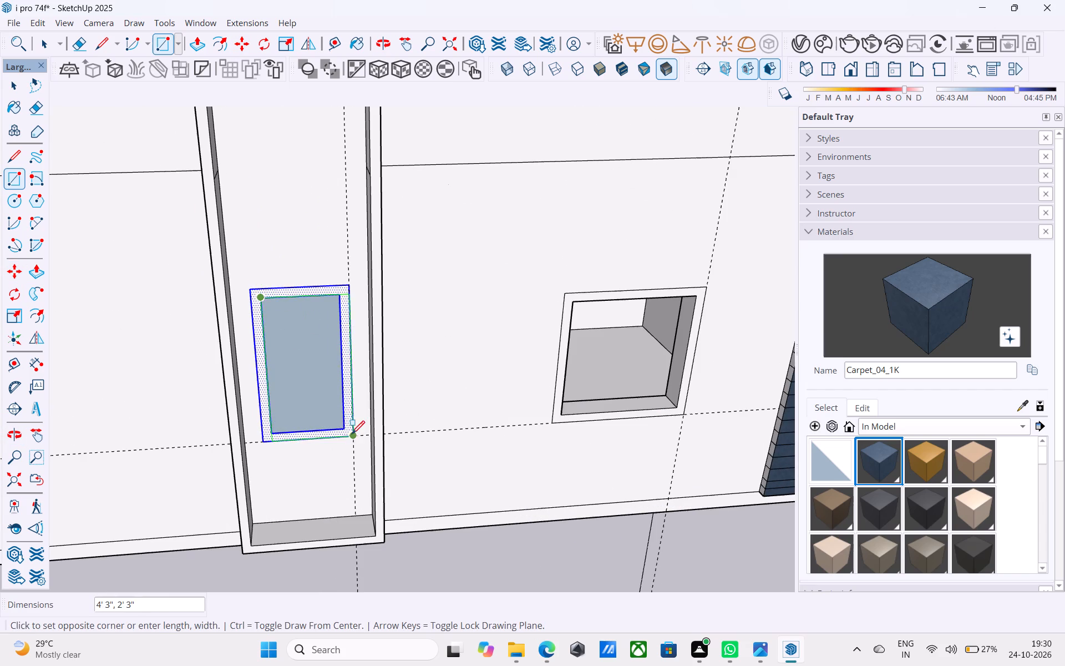
left_click(346, 427)
scroll(310, 270, "down", 6)
middle_click_drag(309, 269, 311, 514, "shift")
scroll(259, 341, "up", 5)
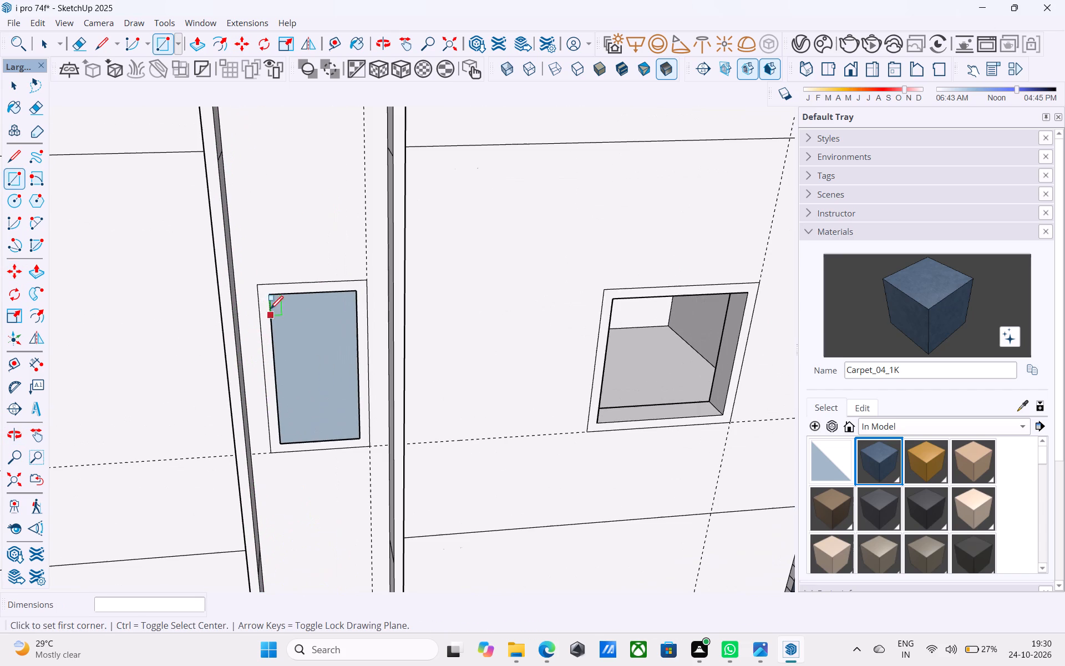
left_click(272, 295)
left_click(356, 436)
scroll(334, 288, "down", 7)
middle_click_drag(332, 300, 359, 548, "shift")
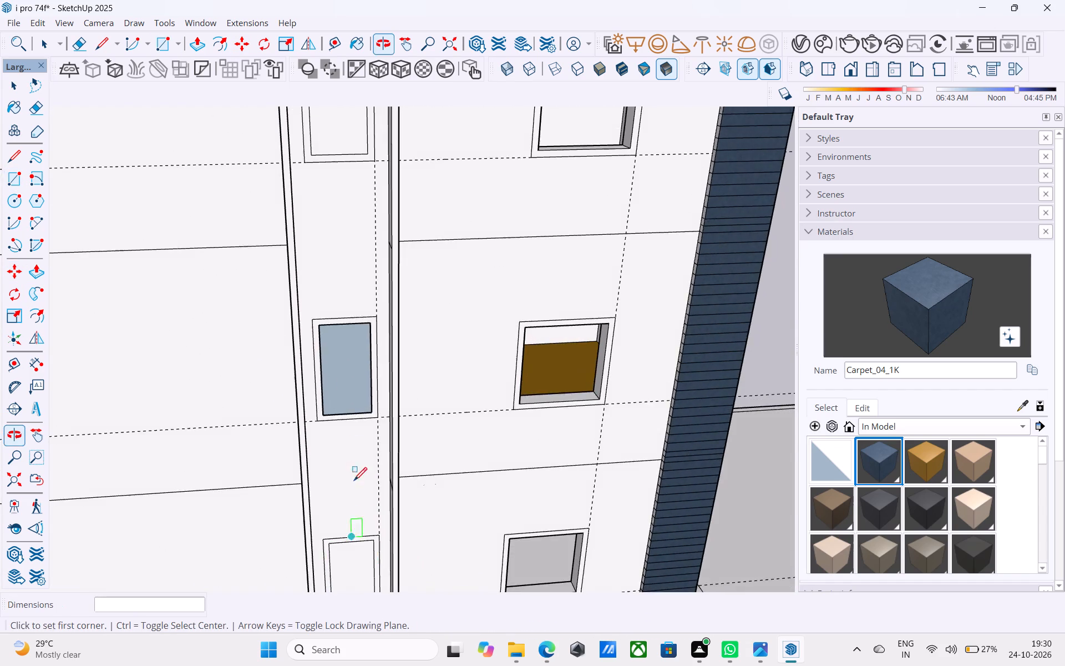
scroll(327, 340, "up", 4)
left_click(318, 324)
left_click(390, 454)
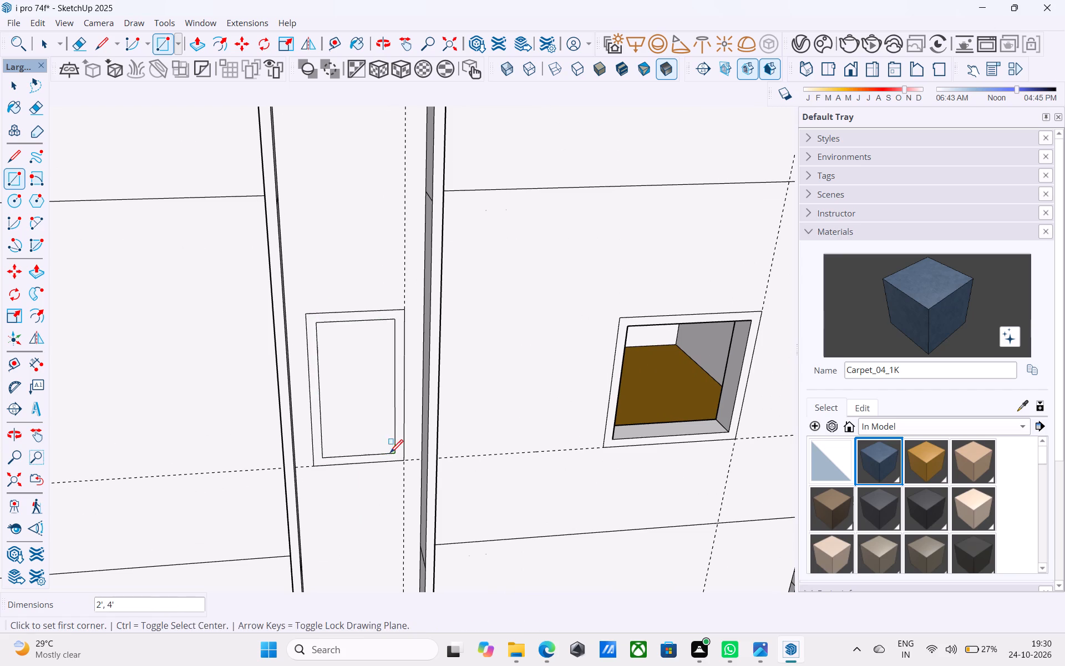
Push the top window's inner face 9" into the wall to cut its opening inside the projecting frame.
scroll(358, 316, "down", 6)
middle_click_drag(354, 335, 326, 544)
scroll(305, 340, "down", 5)
middle_click_drag(338, 435, 310, 325, "shift")
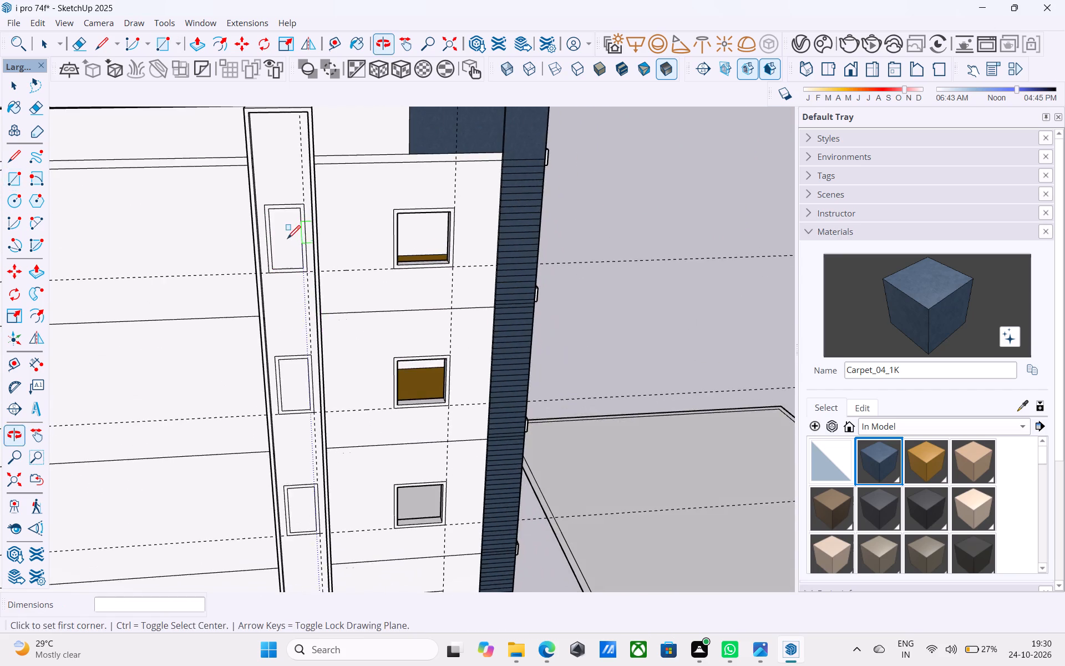
scroll(287, 239, "up", 8)
key("space")
left_click(285, 238)
key("p")
left_click(286, 295)
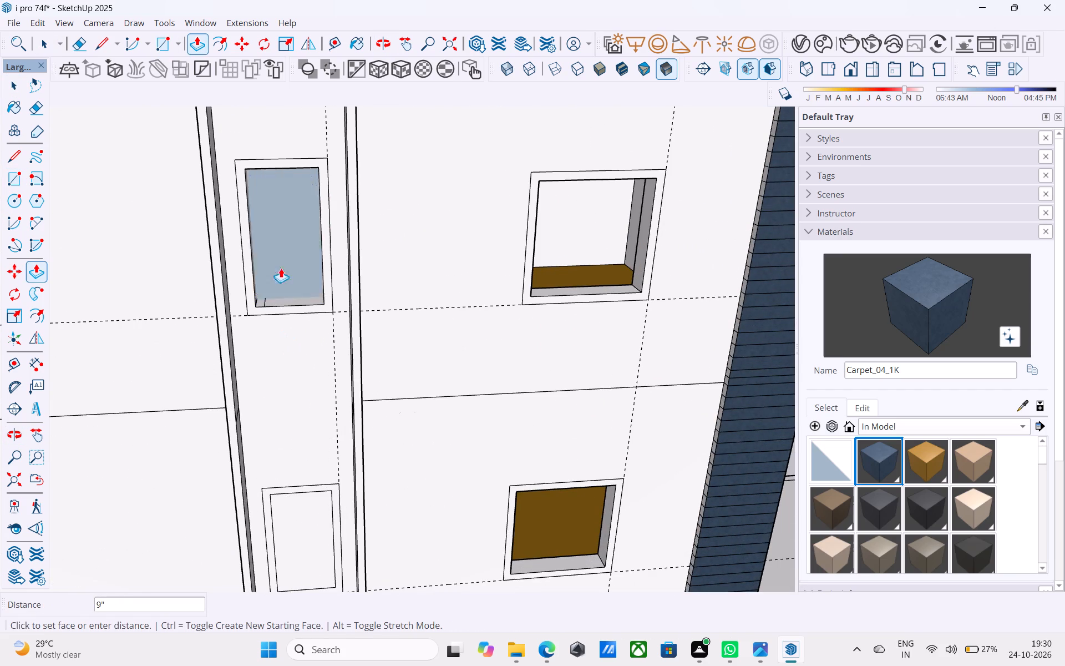
left_click(280, 249)
Repeat the 9" push on the inner faces of the three lower windows in the frame.
scroll(281, 228, "down", 6)
scroll(293, 375, "up", 1)
double_click(292, 371)
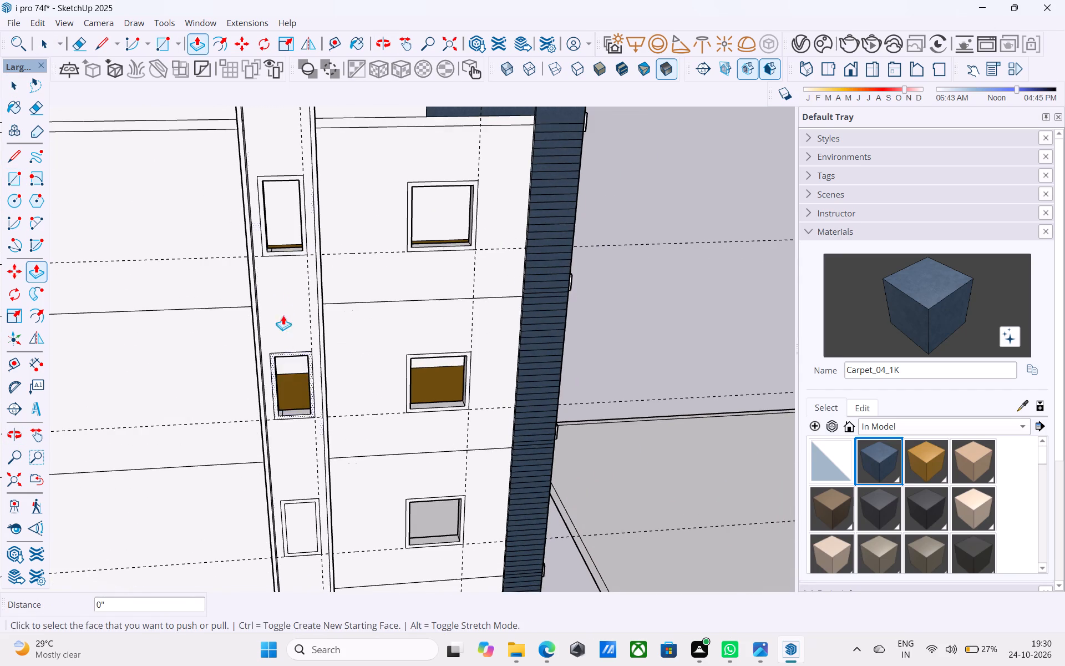
scroll(277, 294, "down", 6)
middle_click_drag(301, 386, 285, 226)
scroll(286, 243, "up", 8)
double_click(268, 302)
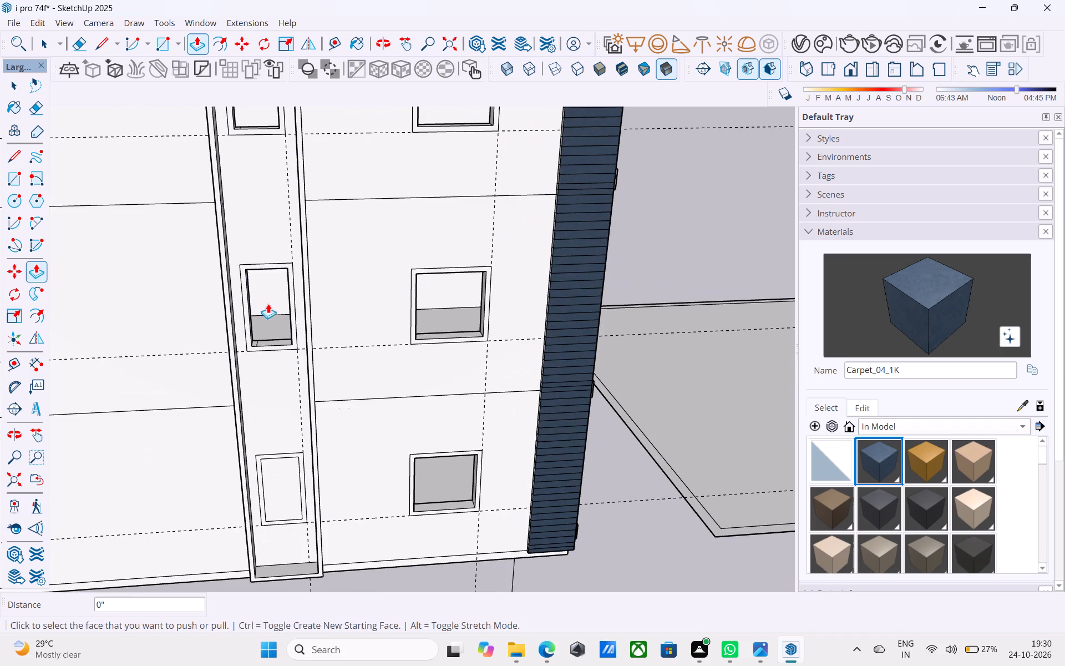
middle_click_drag(268, 334, 241, 135, "shift")
scroll(242, 139, "up", 1, "shift")
double_click(254, 246)
Save the model.
scroll(255, 245, "down", 4)
middle_click_drag(255, 249, 258, 343, "shift")
scroll(261, 331, "down", 7)
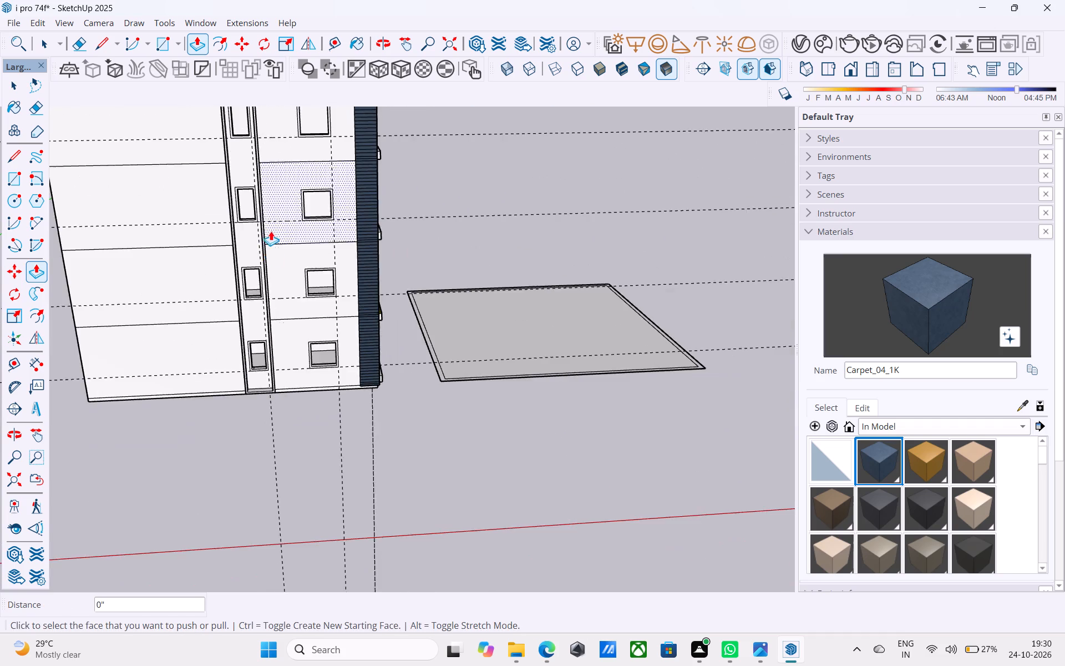
scroll(271, 231, "down", 3)
middle_click_drag(277, 250, 281, 351, "shift")
key("ctrl+s")
key("space")
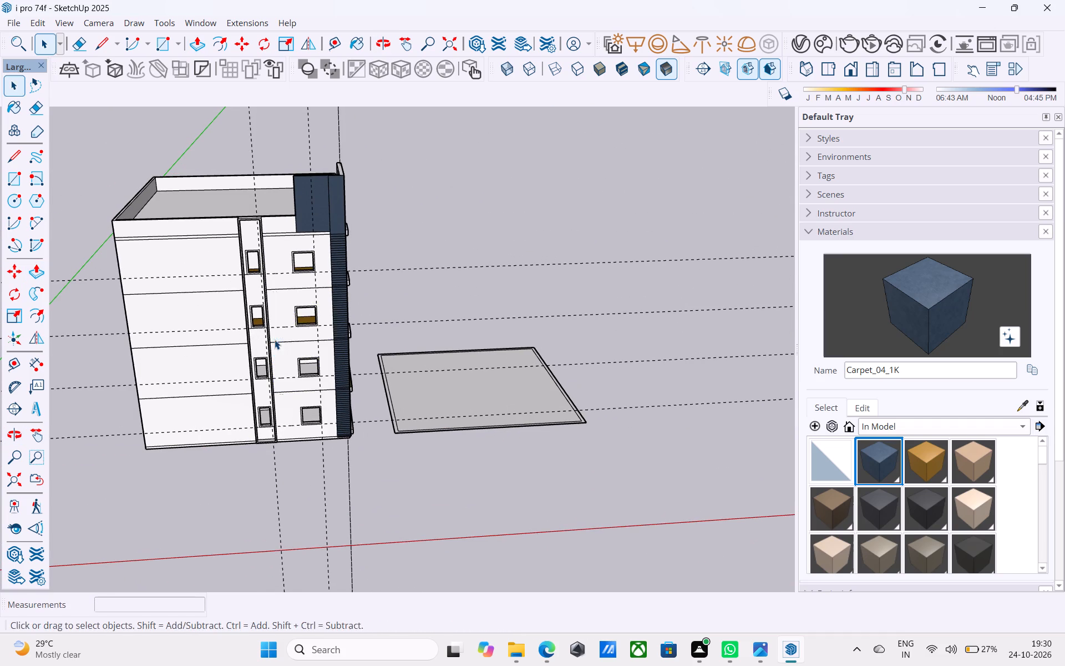
Erase the two parapet-level lines crossing the frame's outer side face and the inner face of its opposite upright.
middle_click_drag(275, 340, 468, 343)
left_click(881, 304)
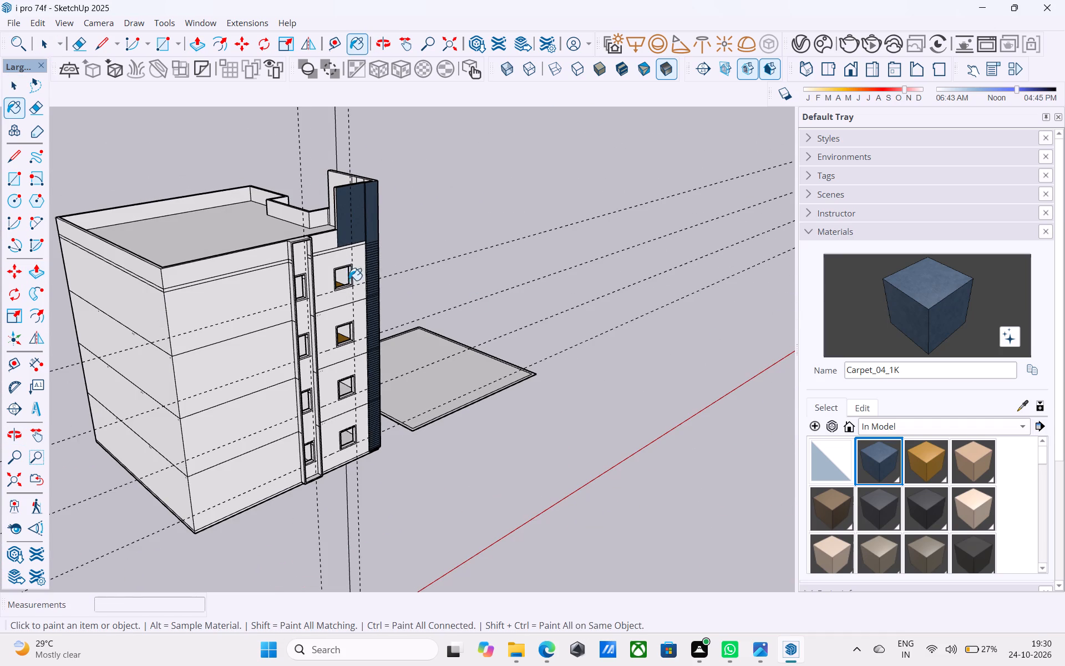
scroll(339, 270, "up", 11)
middle_click_drag(274, 259, 383, 252)
key("e")
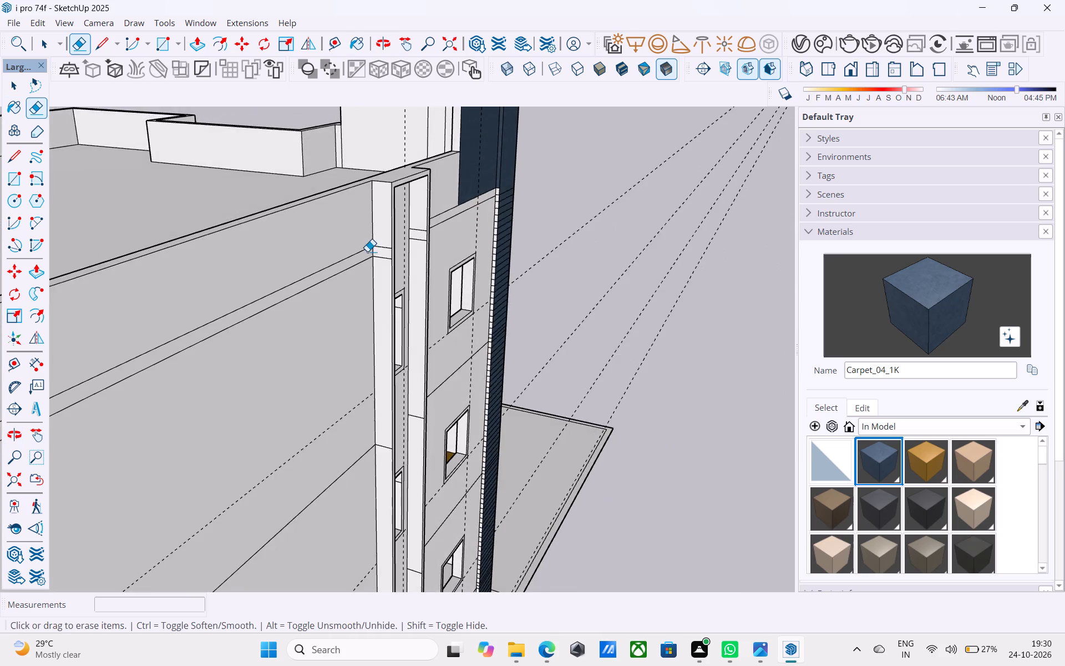
scroll(369, 252, "up", 5)
left_click_drag(392, 248, 389, 240)
left_click(388, 264)
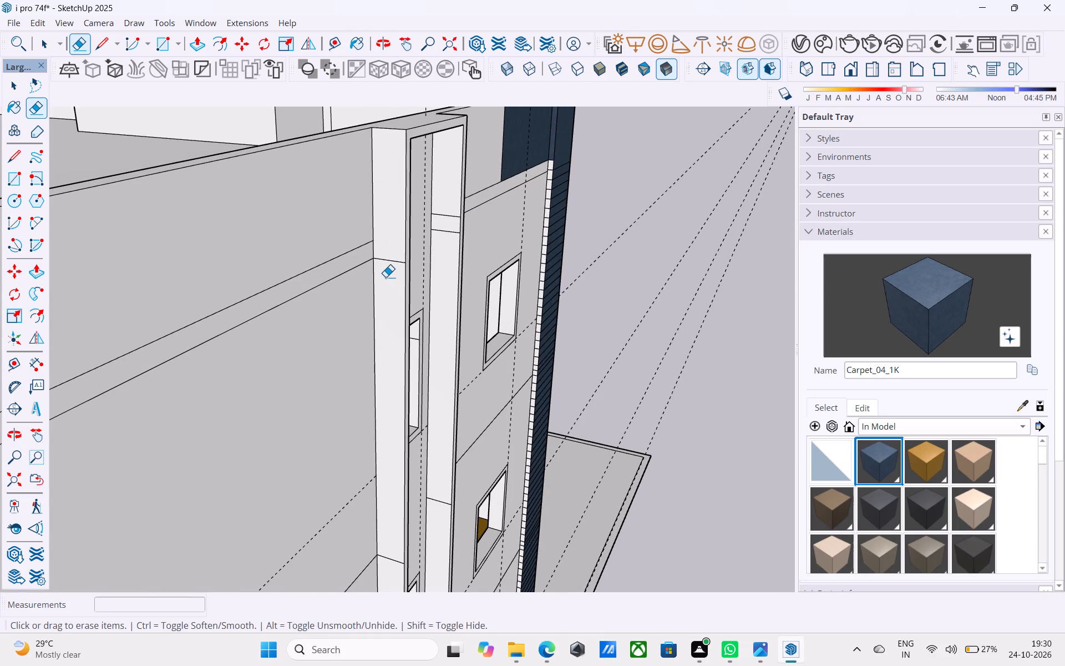
left_click_drag(384, 266, 388, 253)
left_click(454, 231)
left_click_drag(453, 223, 453, 215)
Erase the remaining floor lines crossing the same outer and inner side faces of the frame, floor by floor to the base.
middle_click_drag(445, 288, 424, 191, "shift")
middle_click_drag(367, 361, 347, 221, "shift")
left_click(355, 334)
middle_click_drag(349, 343, 348, 273)
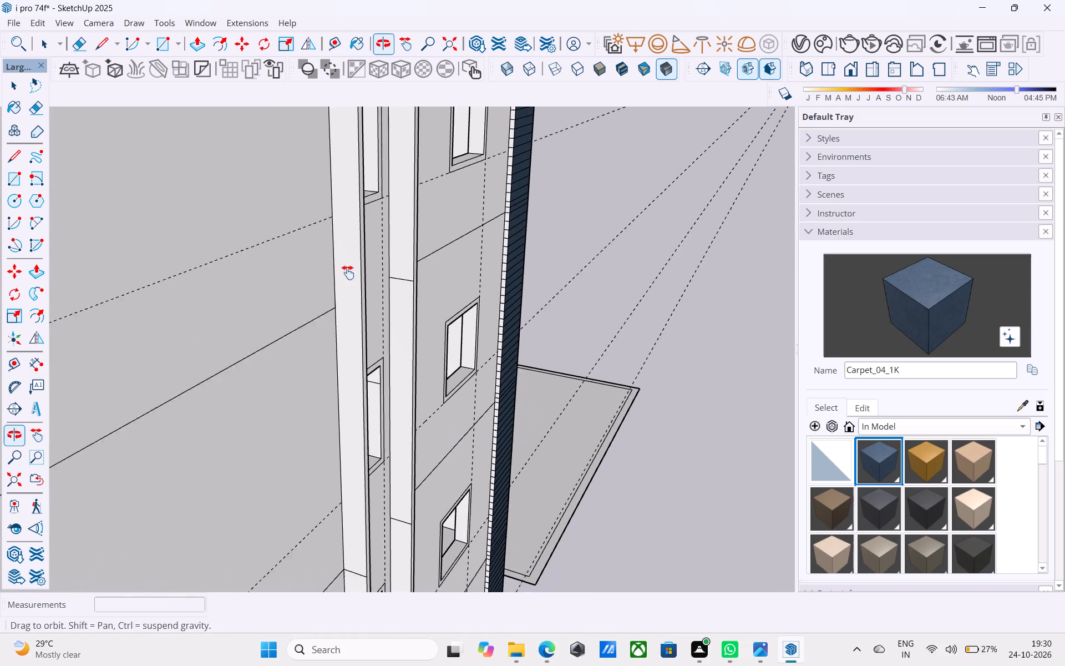
middle_click_drag(348, 273, 349, 218)
left_click_drag(399, 192, 405, 175)
middle_click_drag(403, 302, 395, 165)
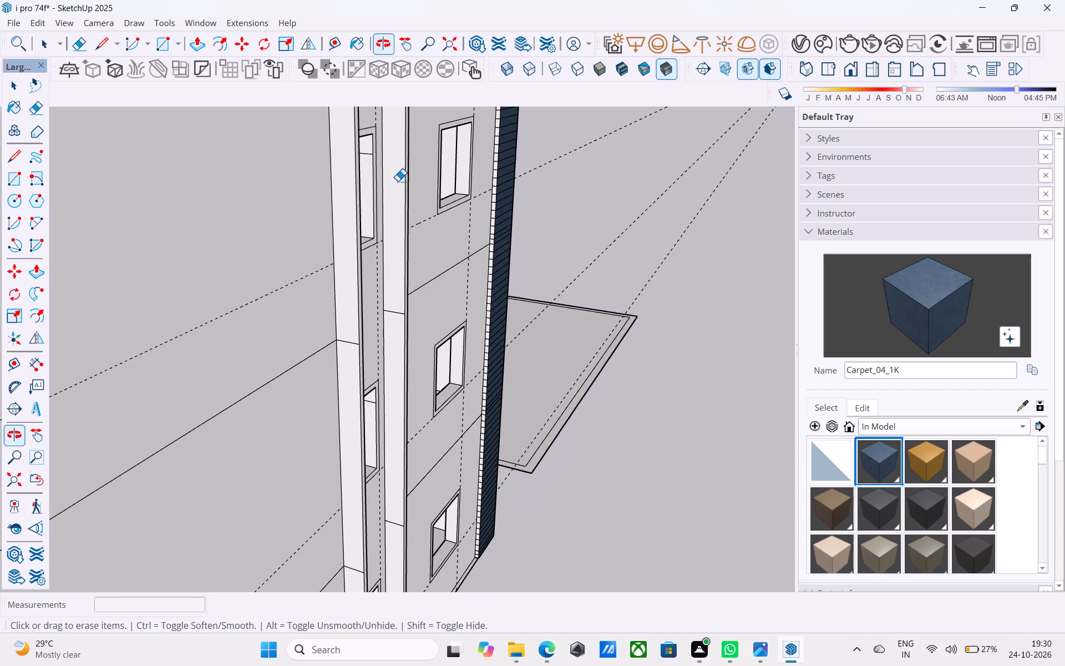
left_click(352, 348)
left_click(398, 317)
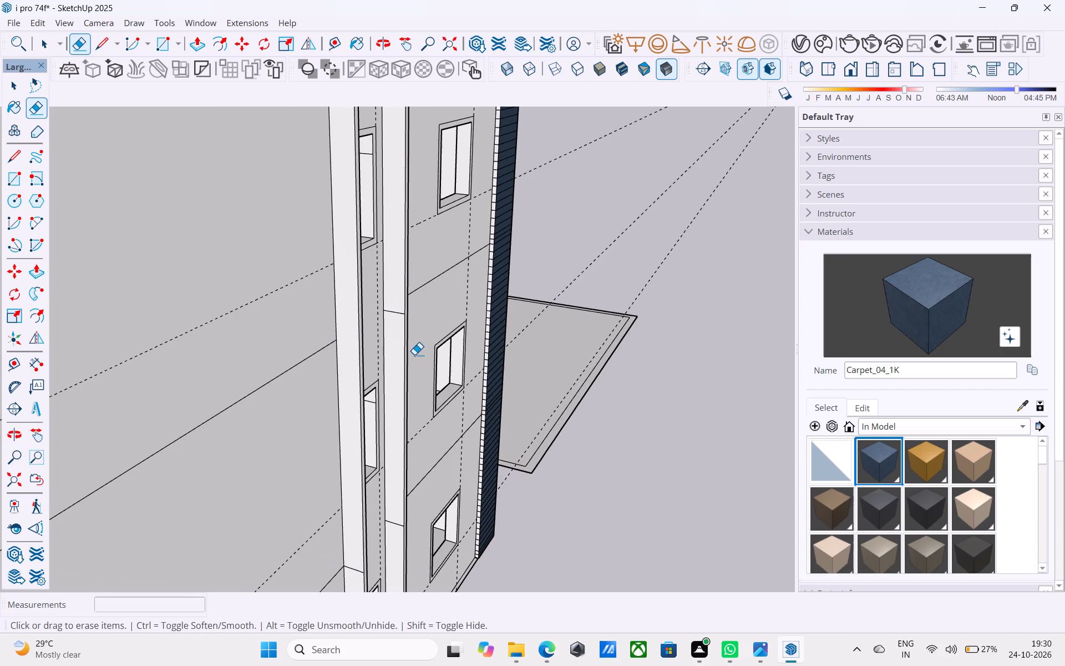
middle_click_drag(409, 345, 398, 287)
scroll(393, 268, "up", 3)
left_click_drag(382, 245, 385, 254)
middle_click_drag(383, 335, 368, 169)
scroll(371, 277, "up", 1, "shift")
middle_click_drag(381, 352, 379, 228, "shift")
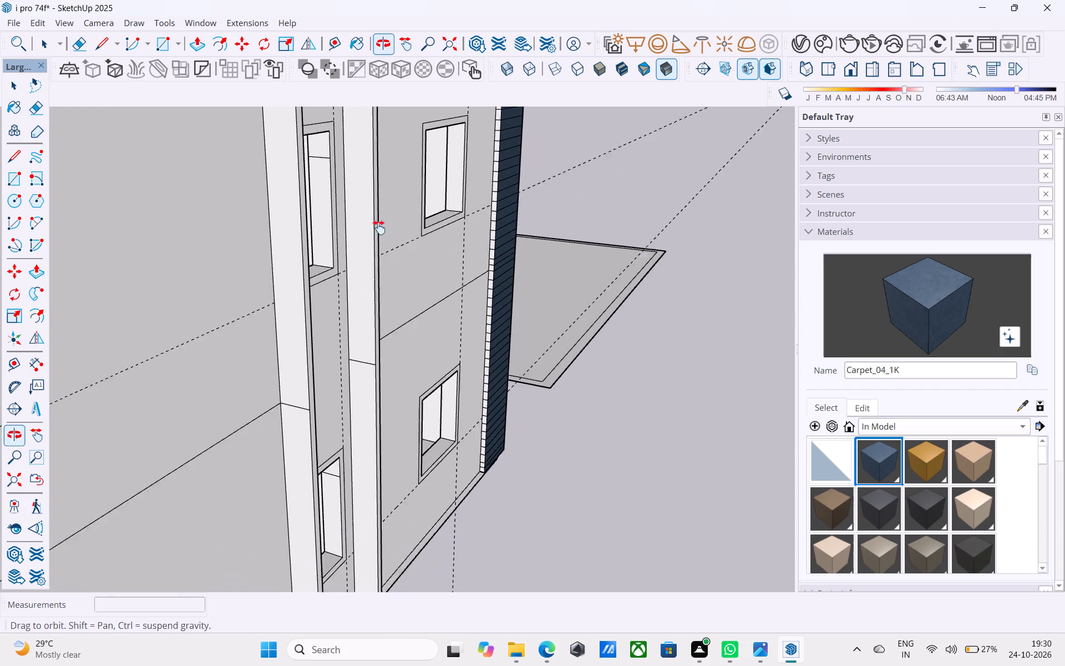
middle_click_drag(379, 228, 379, 190, "shift")
scroll(379, 190, "up", 1, "shift")
left_click_drag(294, 299, 292, 294)
left_click(363, 262)
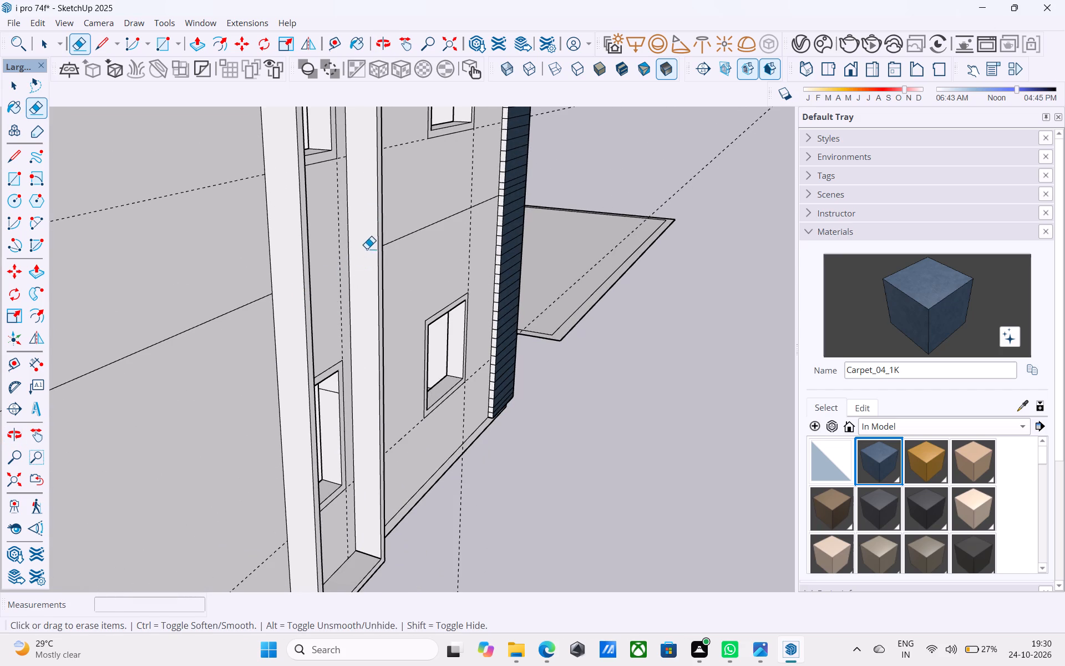
From the blue corner side, erase the lower floor lines crossing the frame's outer side and opposite inner face, working upward.
scroll(367, 254, "down", 5)
middle_click_drag(382, 304, 35, 347)
middle_click_drag(166, 311, 89, 386)
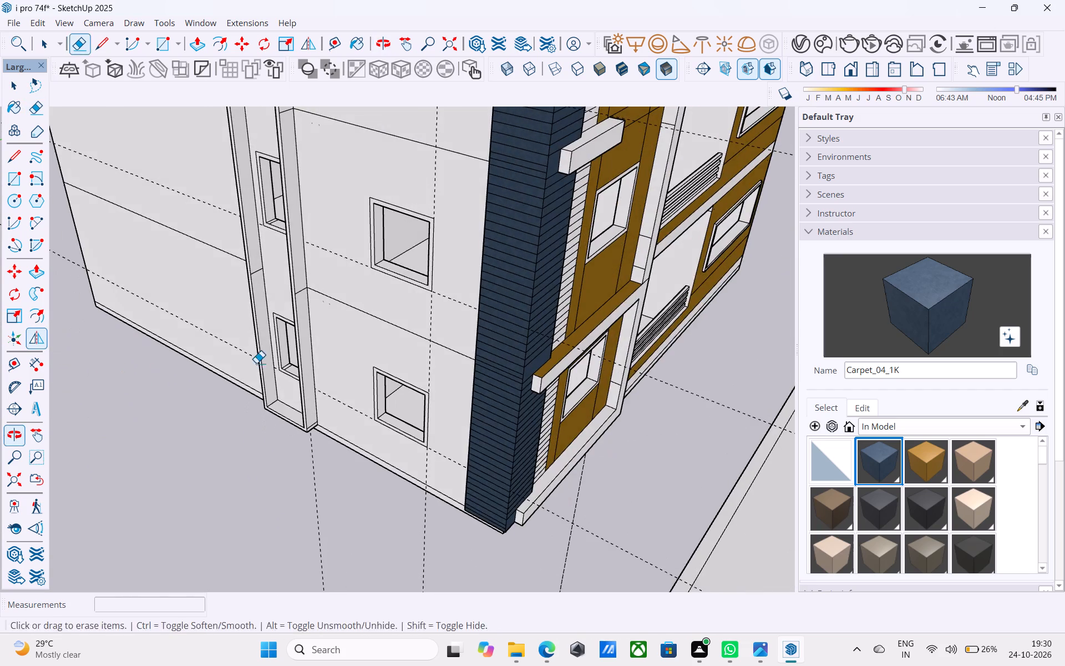
scroll(298, 301, "up", 4)
left_click_drag(299, 289, 302, 294)
left_click(241, 257)
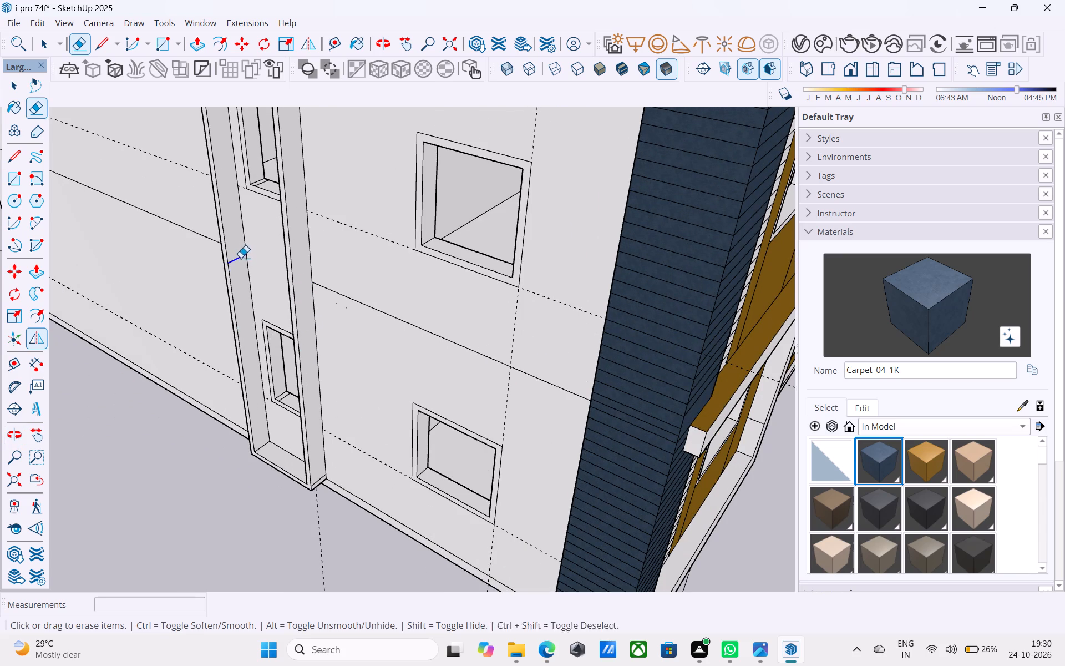
middle_click_drag(270, 238, 296, 432)
left_click_drag(311, 237, 311, 248)
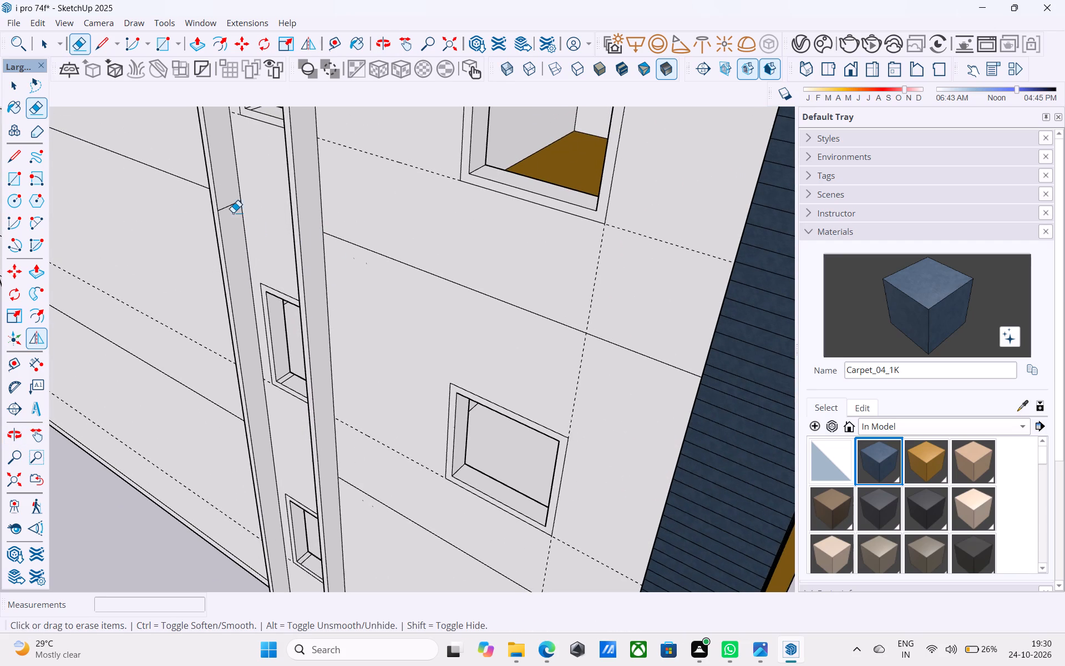
left_click_drag(227, 203, 227, 209)
scroll(260, 241, "down", 4)
middle_click_drag(263, 245, 281, 435, "shift")
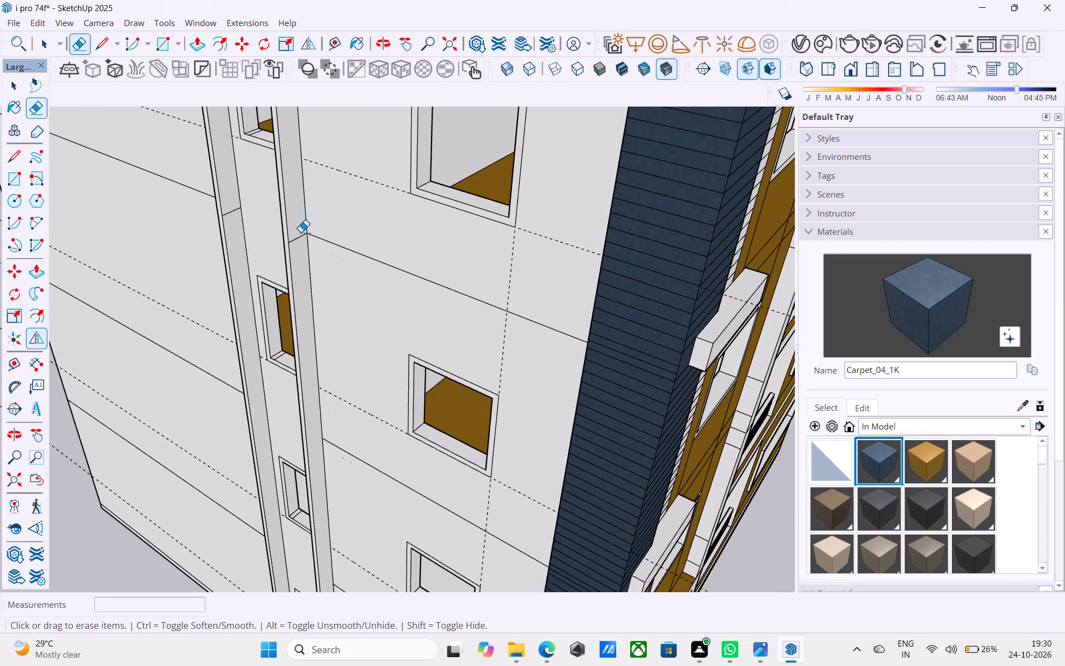
left_click(298, 242)
left_click(234, 212)
left_click_drag(297, 237, 297, 246)
Erase the pairs of parapet-level lines across these same two upright faces near the frame's top.
scroll(308, 226, "down", 5)
middle_click_drag(308, 226, 342, 408, "shift")
scroll(354, 292, "up", 5)
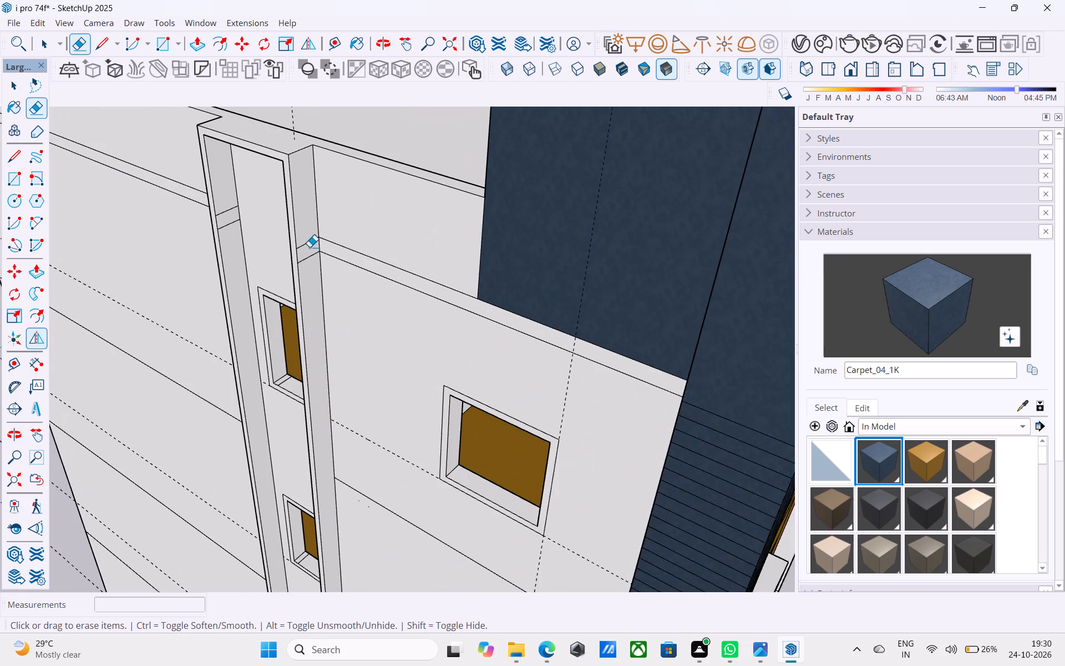
left_click(308, 245)
left_click_drag(305, 249, 307, 260)
left_click(226, 209)
left_click_drag(227, 218, 235, 231)
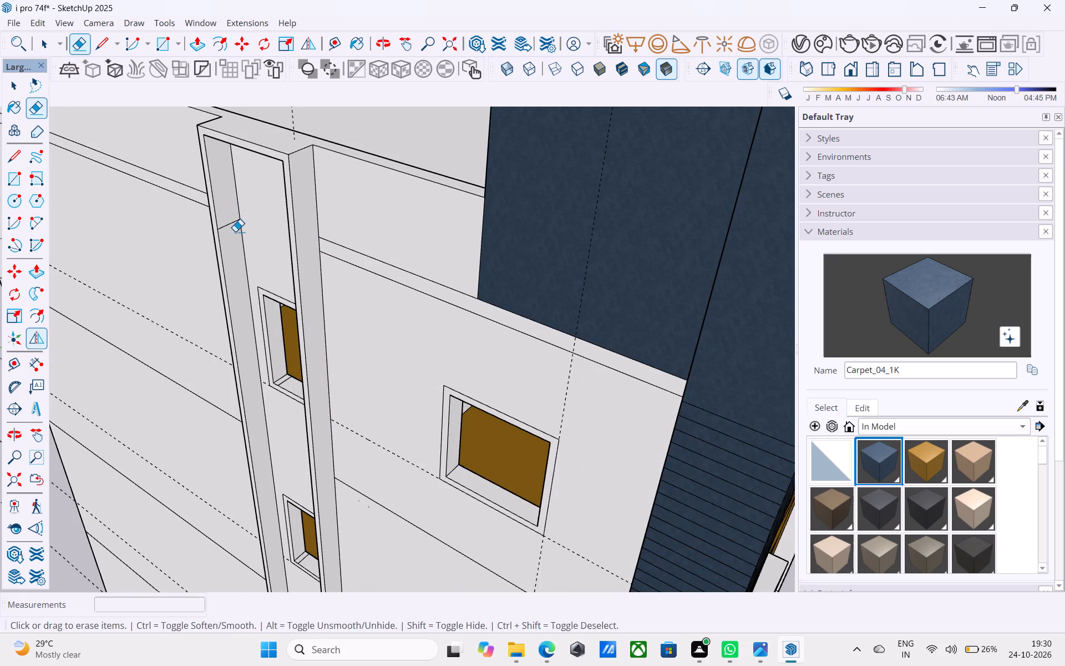
left_click_drag(235, 231, 235, 230)
Paint the frame's front, both outer sides and both inner side faces with Carpet_04_1K.
left_click(936, 284)
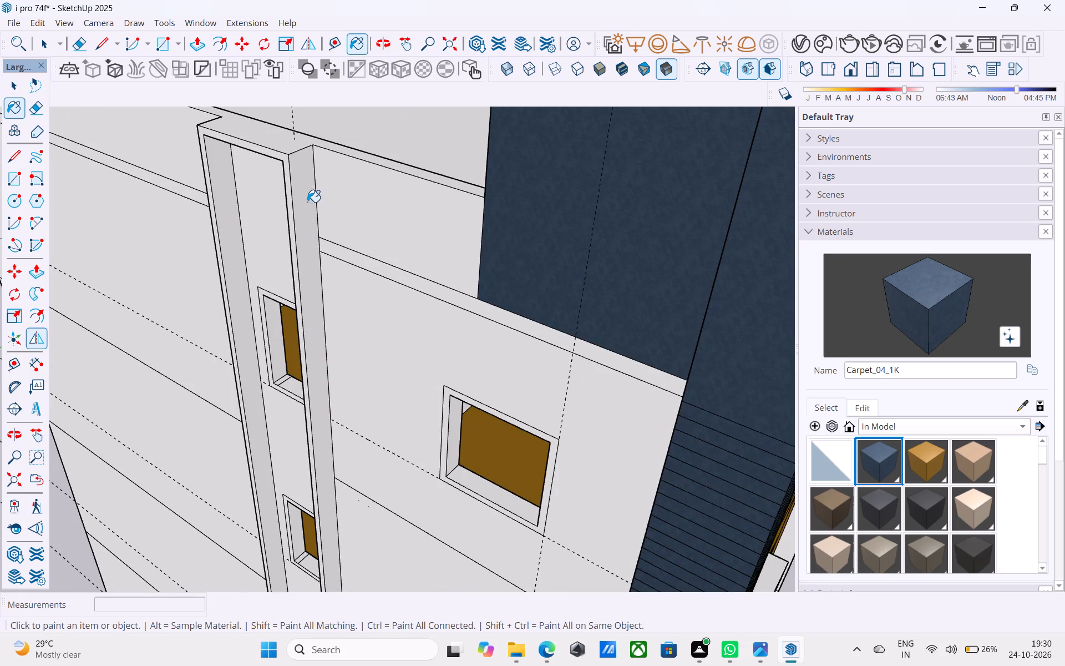
left_click(306, 201)
middle_click_drag(293, 209, 860, 130)
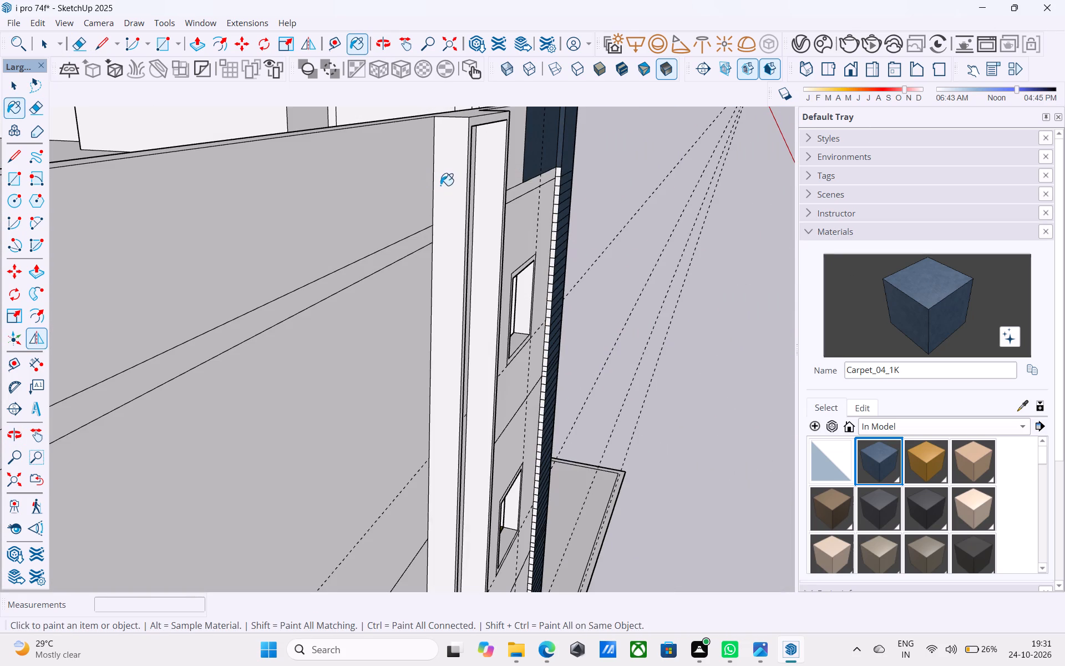
left_click(440, 185)
left_click(499, 168)
middle_click_drag(528, 188, 404, 206, "shift")
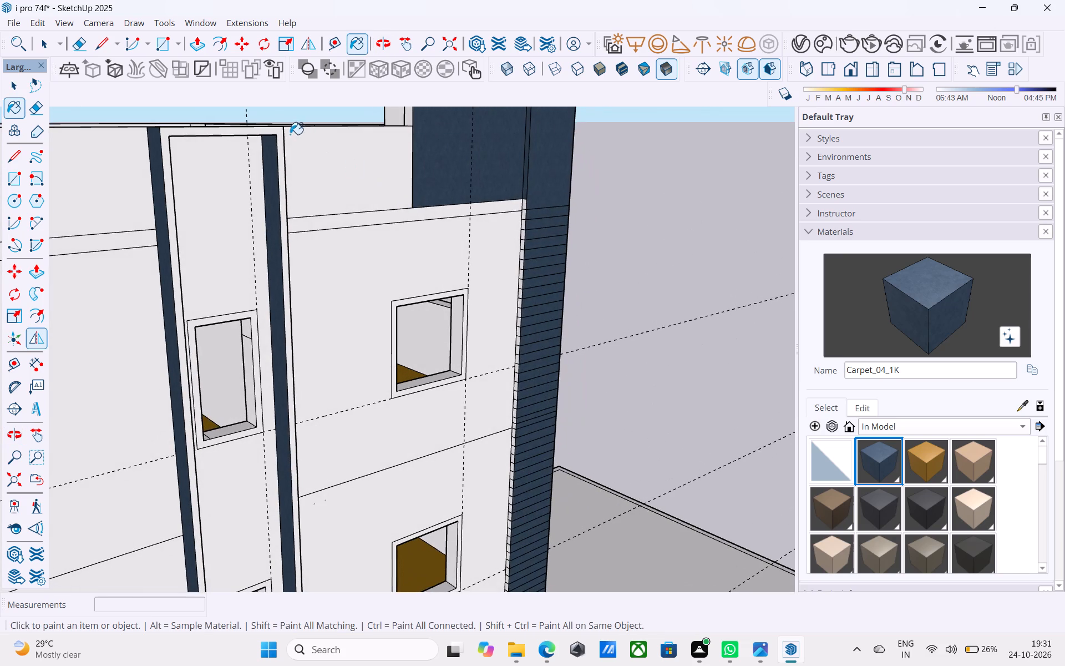
left_click(278, 130)
middle_click_drag(278, 135, 168, 166)
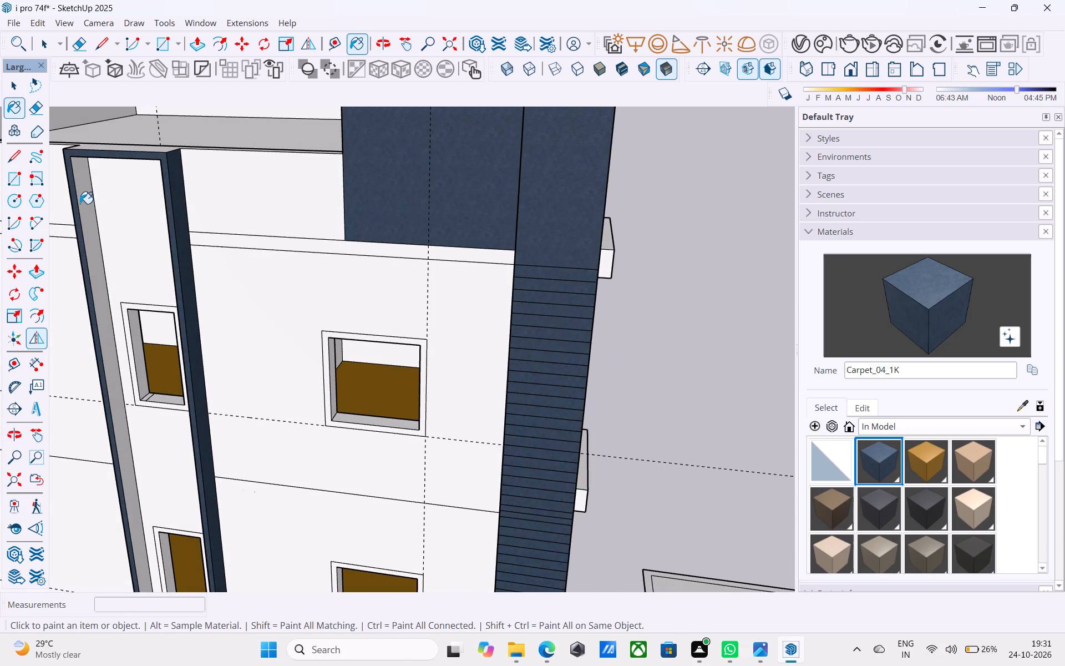
left_click(80, 204)
Paint the underside of the frame's top and the recessed wall around the windows with Carpet_04_1K.
middle_click_drag(86, 210, 258, 284)
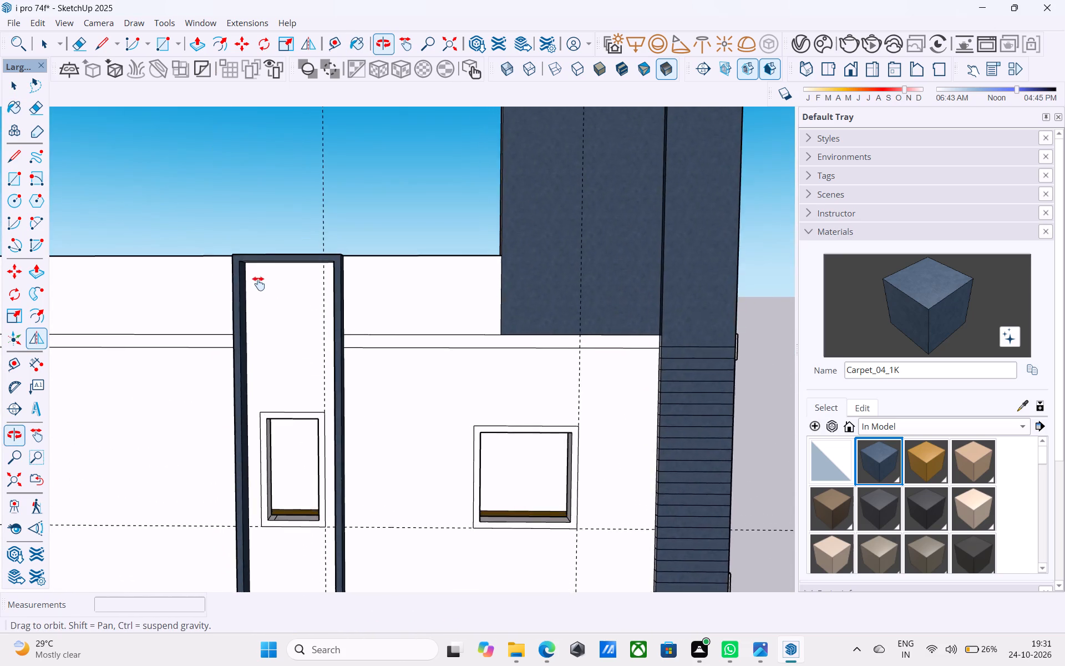
middle_click_drag(258, 284, 300, 129)
scroll(313, 148, "up", 3)
left_click(321, 137)
scroll(321, 137, "down", 4)
left_click(322, 194)
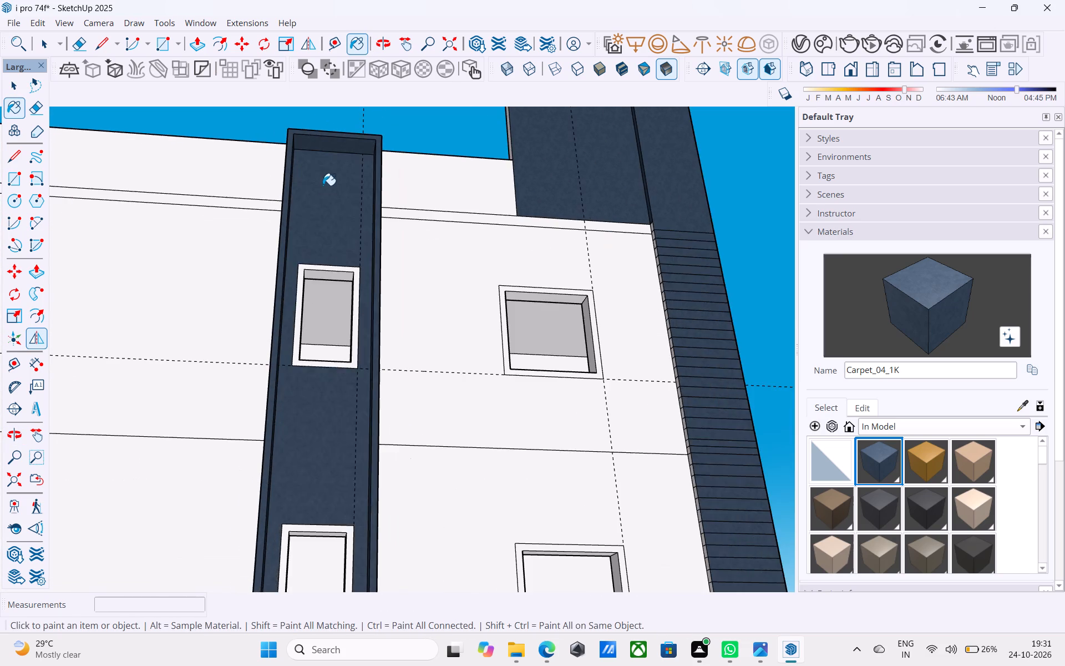
Paint the upper face of the frame's bottom member with Carpet_04_1K and save the model.
scroll(323, 184, "down", 11)
middle_click_drag(344, 256, 266, 490, "shift")
scroll(261, 486, "up", 5)
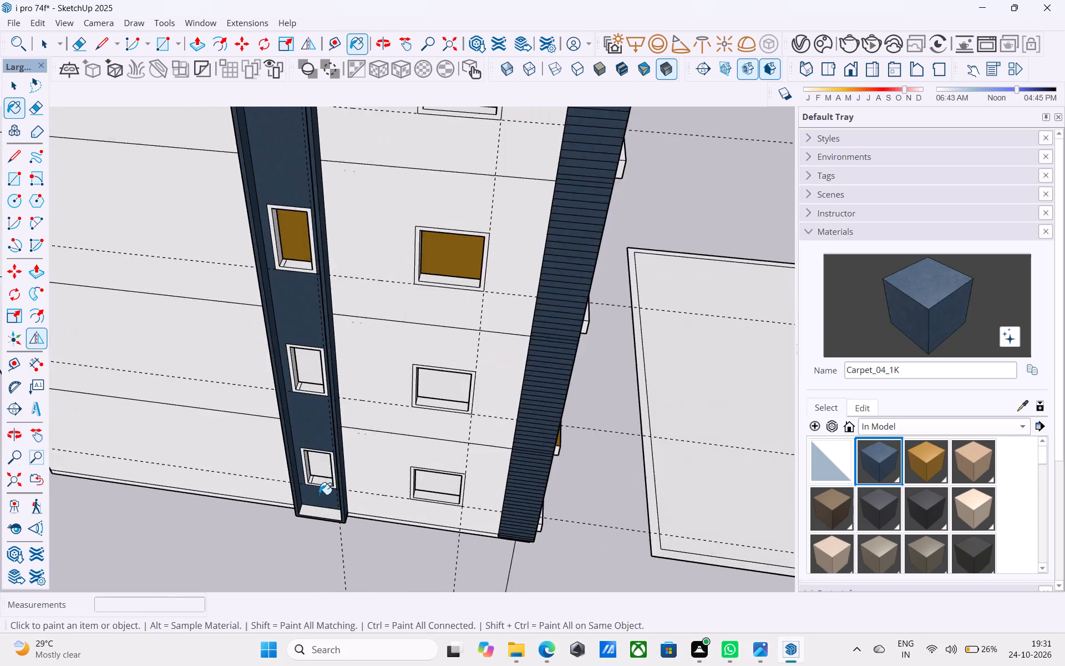
scroll(319, 495, "up", 7)
left_click(337, 529)
key("ctrl+s")
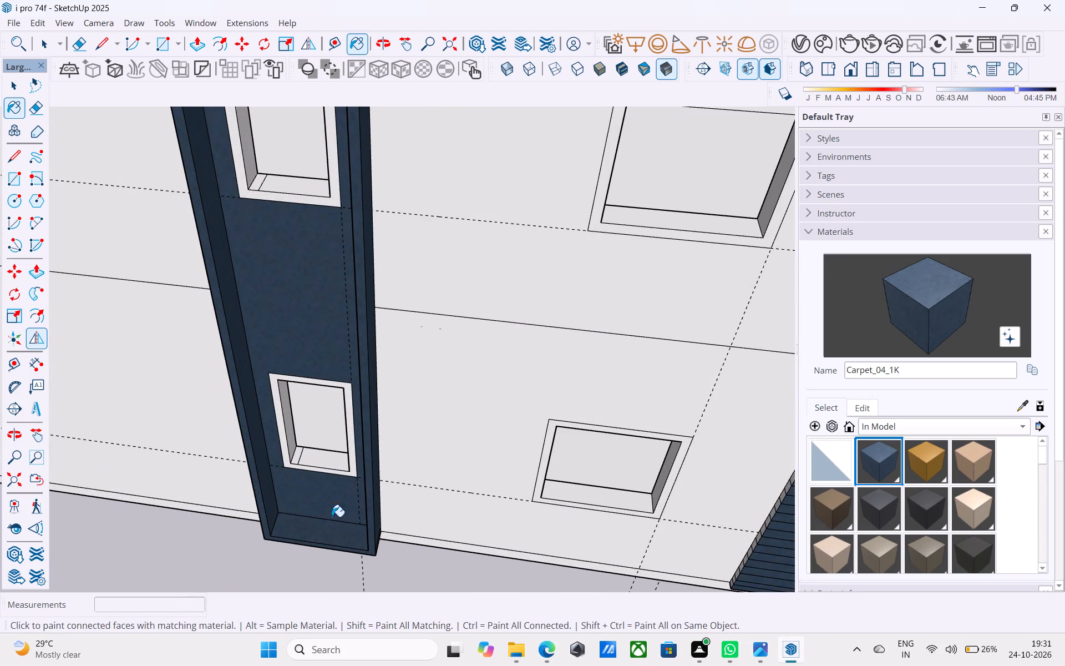
Extrude the surround of the top-floor window between the blue frame and the ribbed corner column outward 6".
key("space")
scroll(316, 475, "down", 12)
middle_click_drag(315, 465, 267, 483)
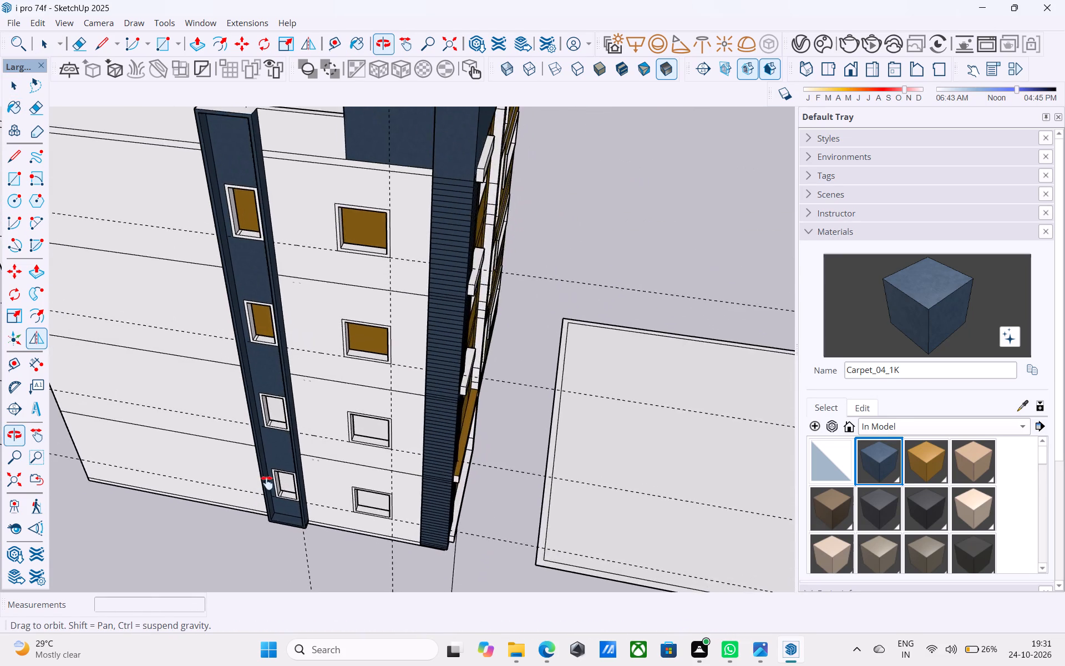
middle_click_drag(267, 483, 247, 511)
scroll(331, 326, "up", 14)
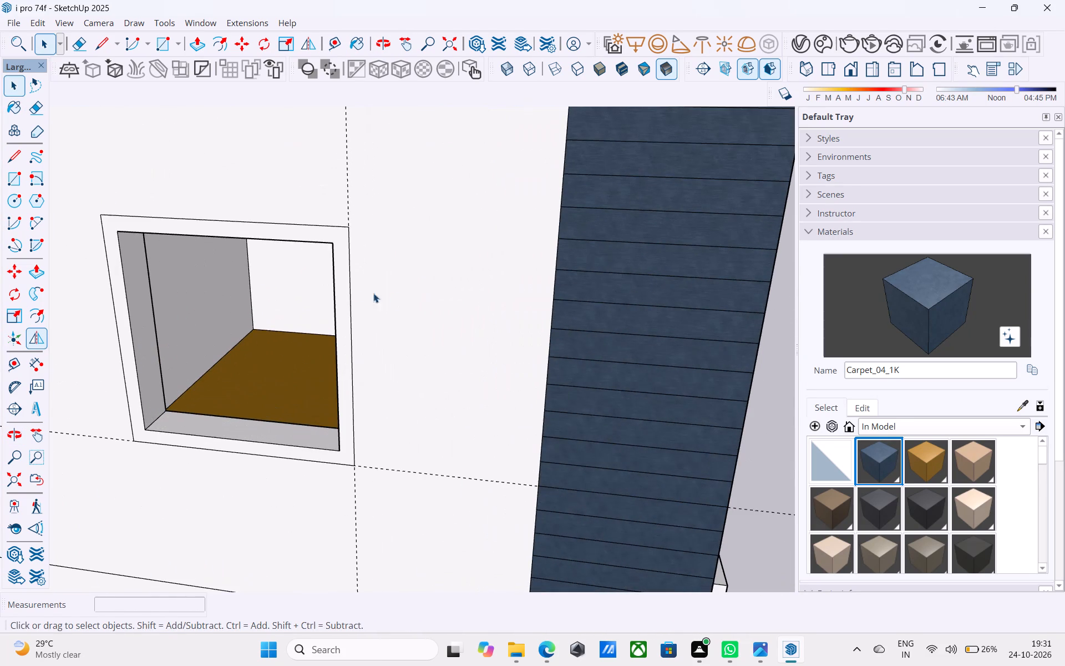
left_click(344, 286)
key("p")
left_click(344, 285)
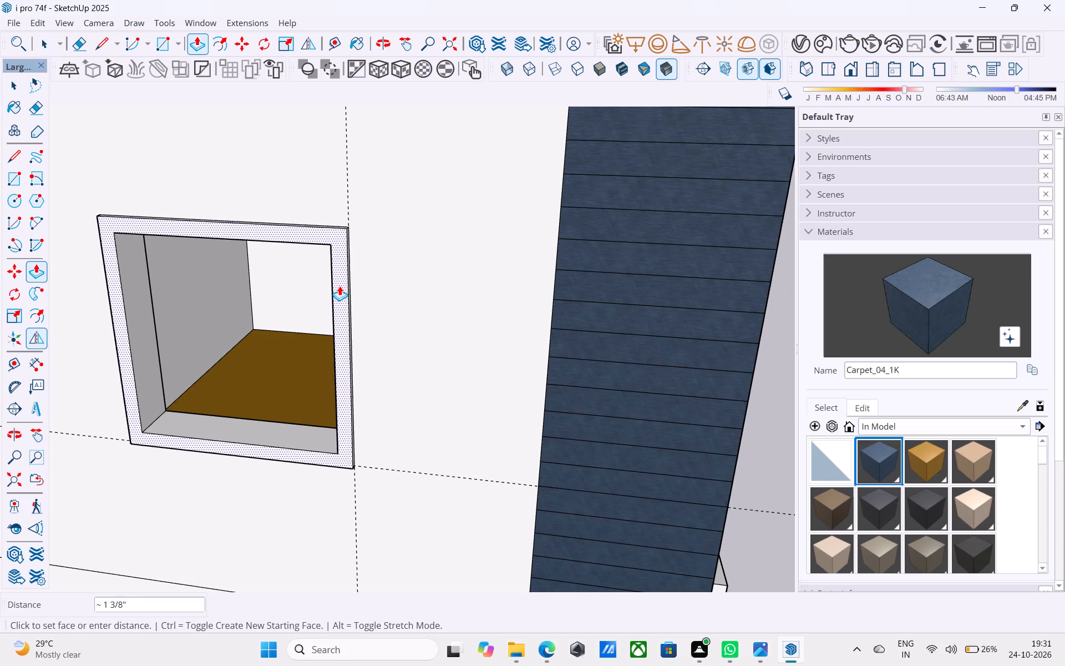
type("6\"")
key("Return")
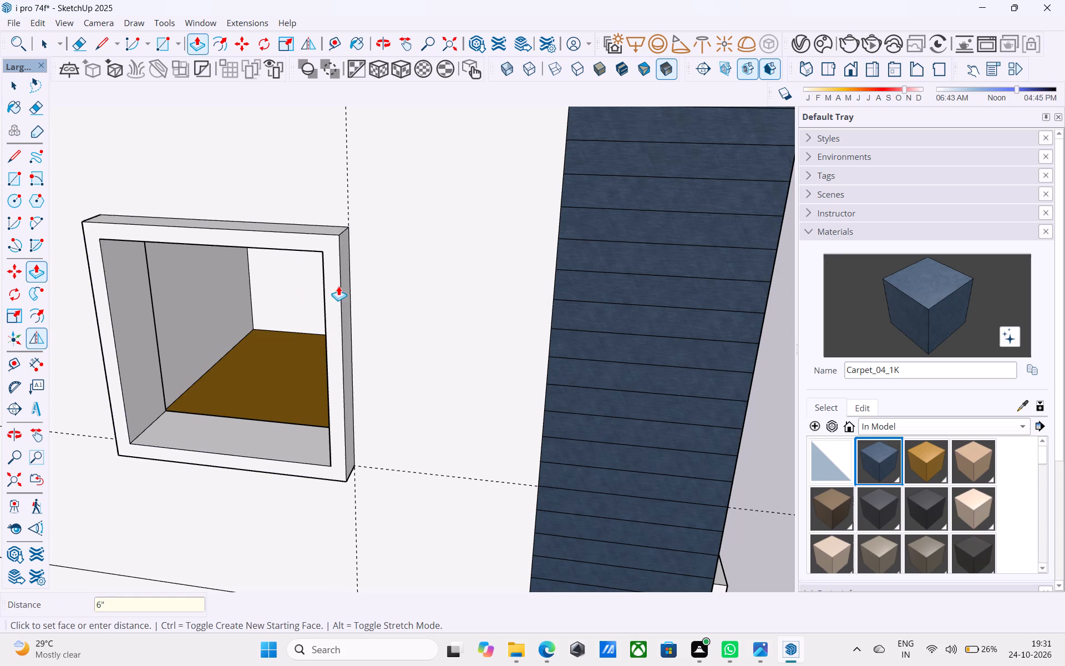
Repeat the same 6" outward extrusion on the surrounds of the next two windows below in that column.
key("space")
scroll(338, 285, "down", 6)
scroll(347, 354, "down", 5)
middle_click_drag(342, 446, 338, 263, "shift")
scroll(332, 355, "up", 8)
left_click(380, 360)
key("p")
double_click(377, 360)
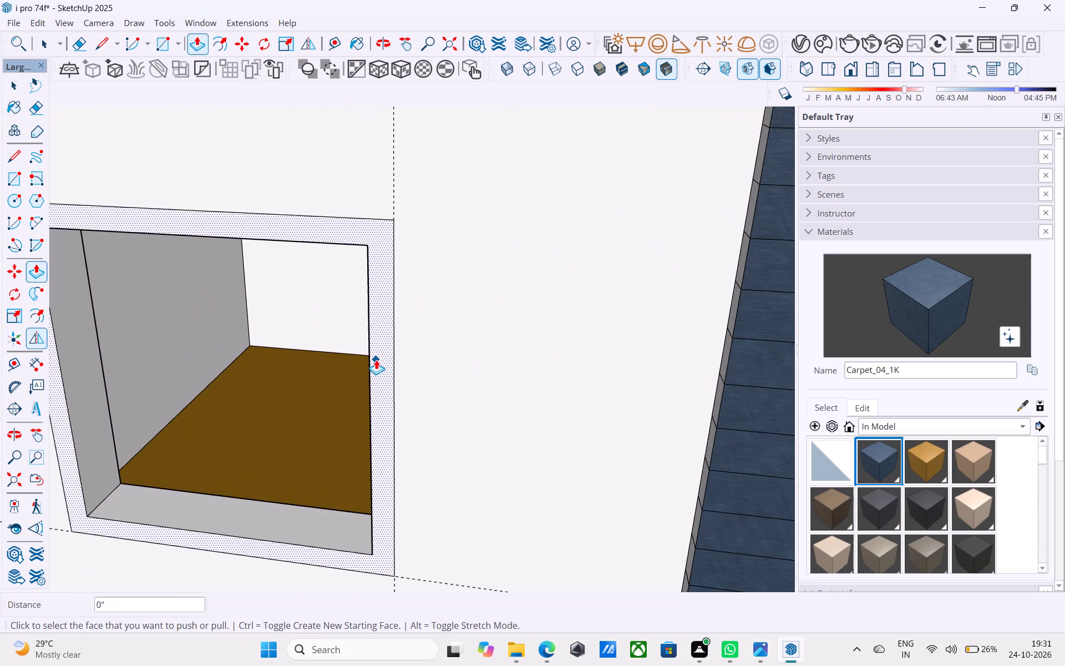
scroll(373, 350, "down", 6)
middle_click_drag(371, 404, 395, 152)
middle_click_drag(408, 380, 381, 133, "shift")
scroll(398, 361, "up", 6)
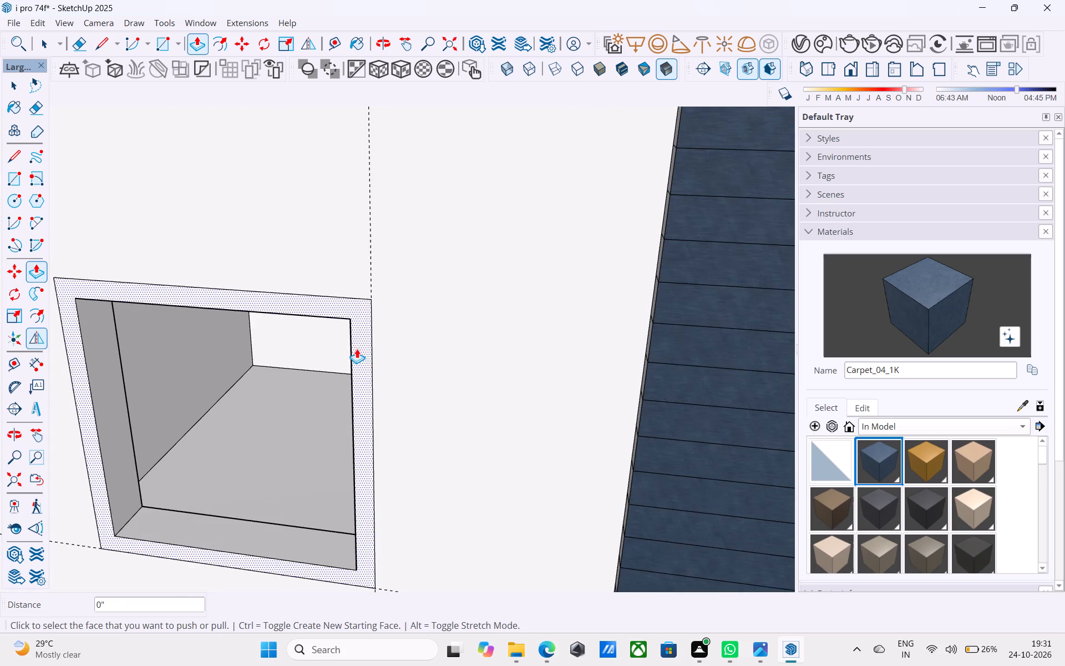
double_click(357, 338)
Extrude the lowest window's surround in that column by the same 6" and save the model.
scroll(359, 335, "down", 6)
middle_click_drag(393, 423, 384, 186)
middle_click_drag(417, 389, 414, 115)
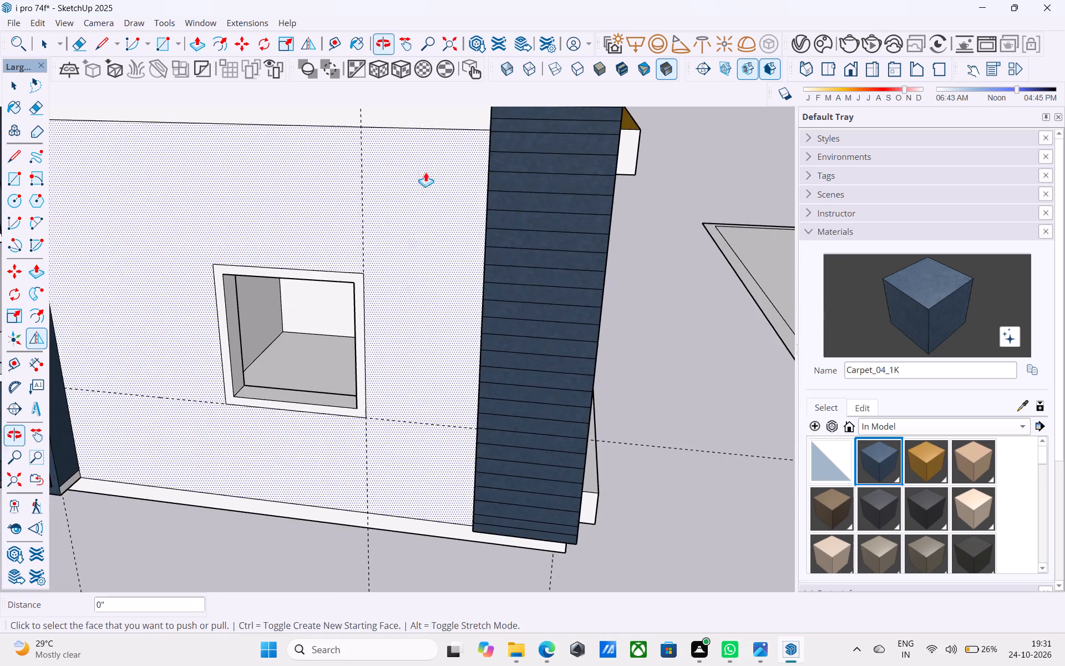
scroll(374, 349, "up", 5)
double_click(349, 315)
scroll(352, 310, "down", 12)
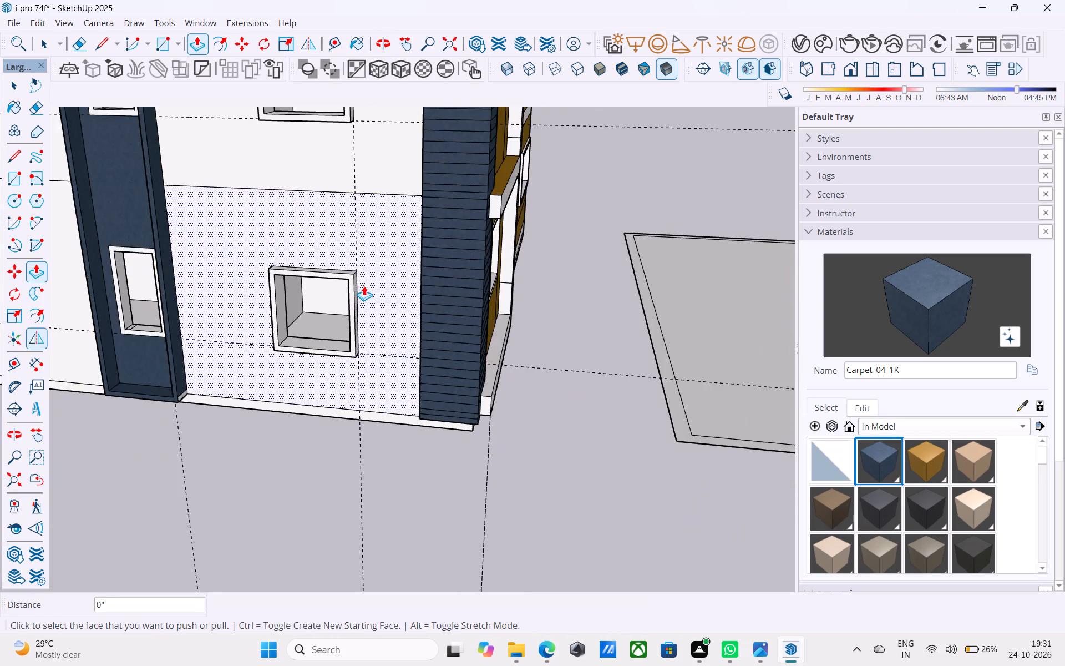
scroll(364, 286, "down", 6)
middle_click_drag(369, 293, 362, 391, "shift")
key("space")
key("ctrl+s")
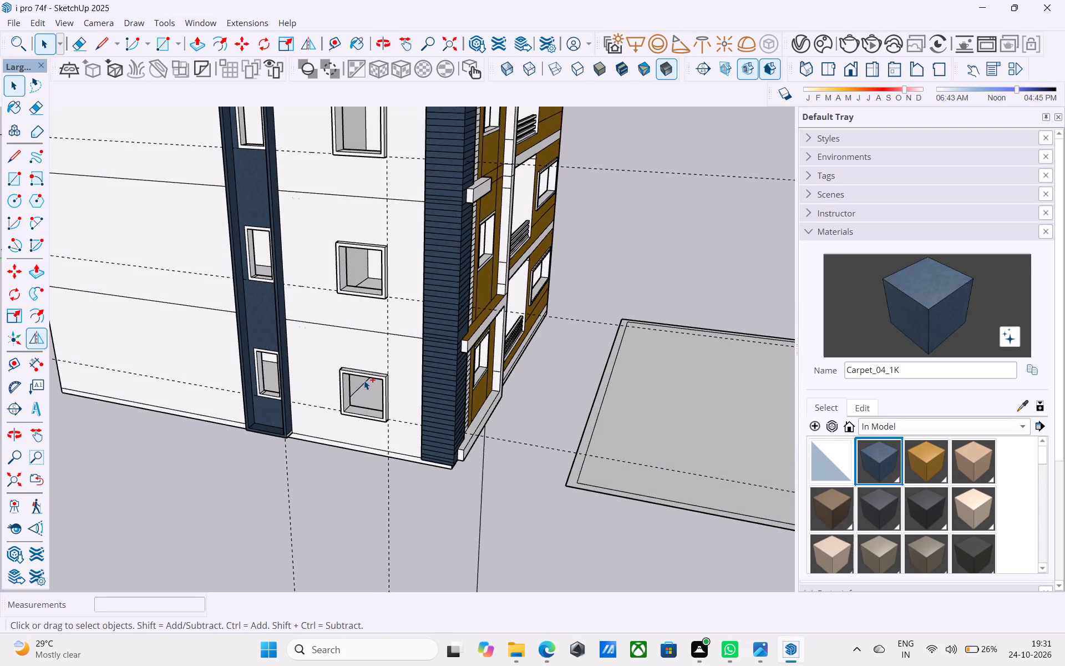
Examine the whole building's side wall, roof and front facade from several angles.
key("space")
scroll(365, 370, "down", 12)
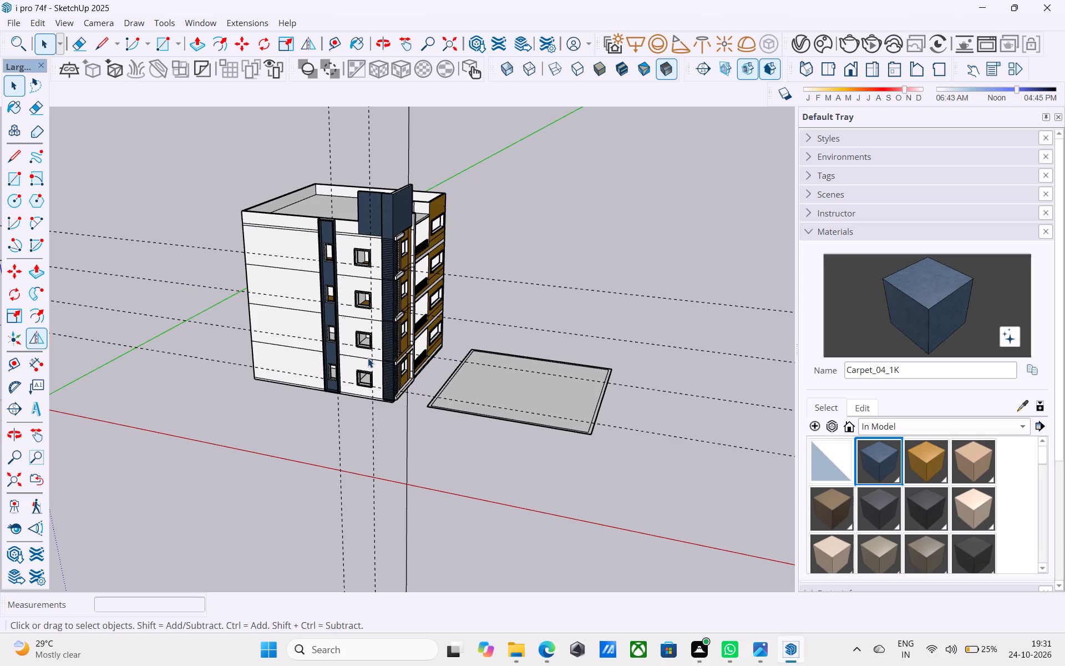
middle_click_drag(368, 358, 313, 320)
scroll(328, 266, "down", 3)
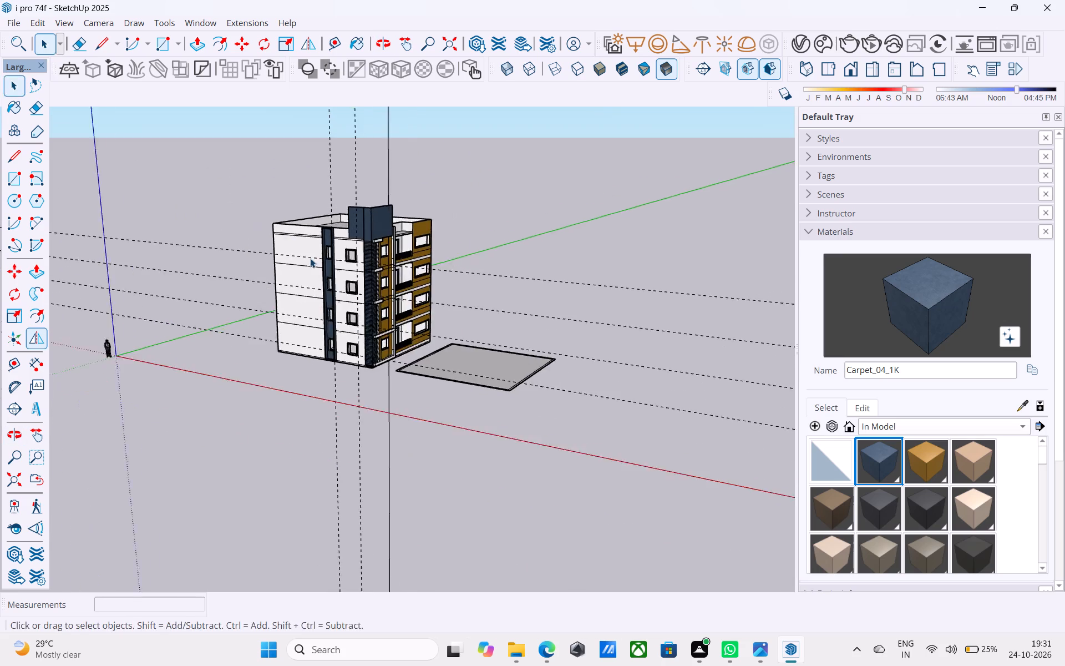
scroll(310, 258, "down", 1)
middle_click_drag(303, 255, 190, 313)
middle_click_drag(442, 256, 526, 284)
scroll(397, 235, "up", 5)
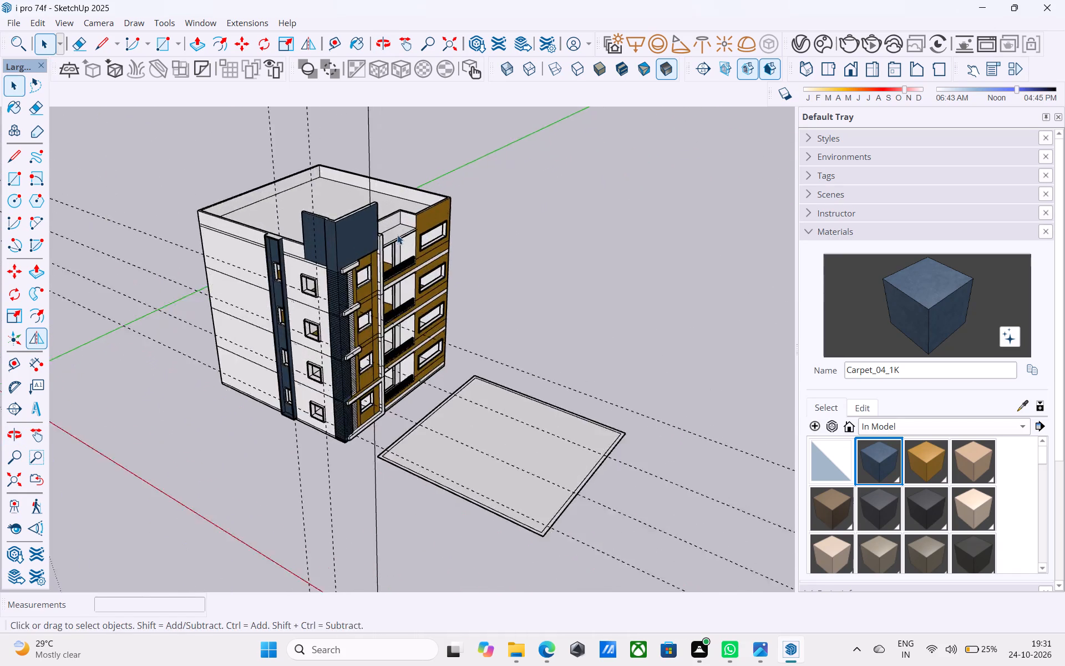
scroll(397, 235, "down", 5)
middle_click_drag(390, 237, 378, 214)
scroll(377, 239, "up", 5)
left_click(327, 274)
scroll(324, 300, "down", 5)
middle_click_drag(321, 277, 326, 269)
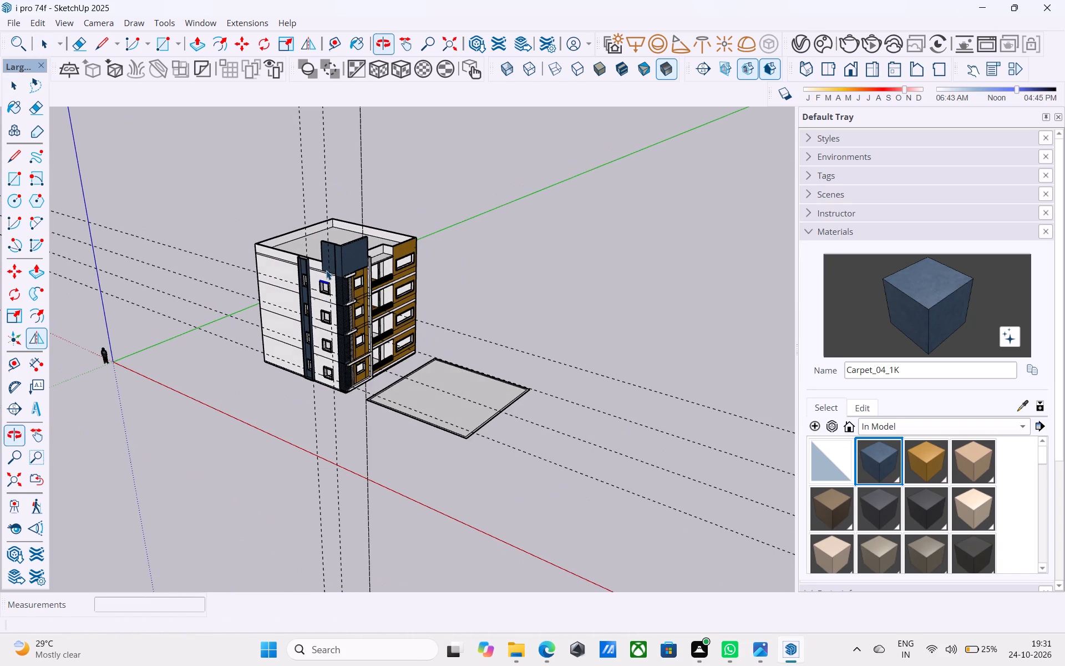
middle_click_drag(264, 285, 307, 275, "shift")
Erase the dashed horizontal and vertical guide lines and the remaining vertical guides around the building, and save the model.
key("e")
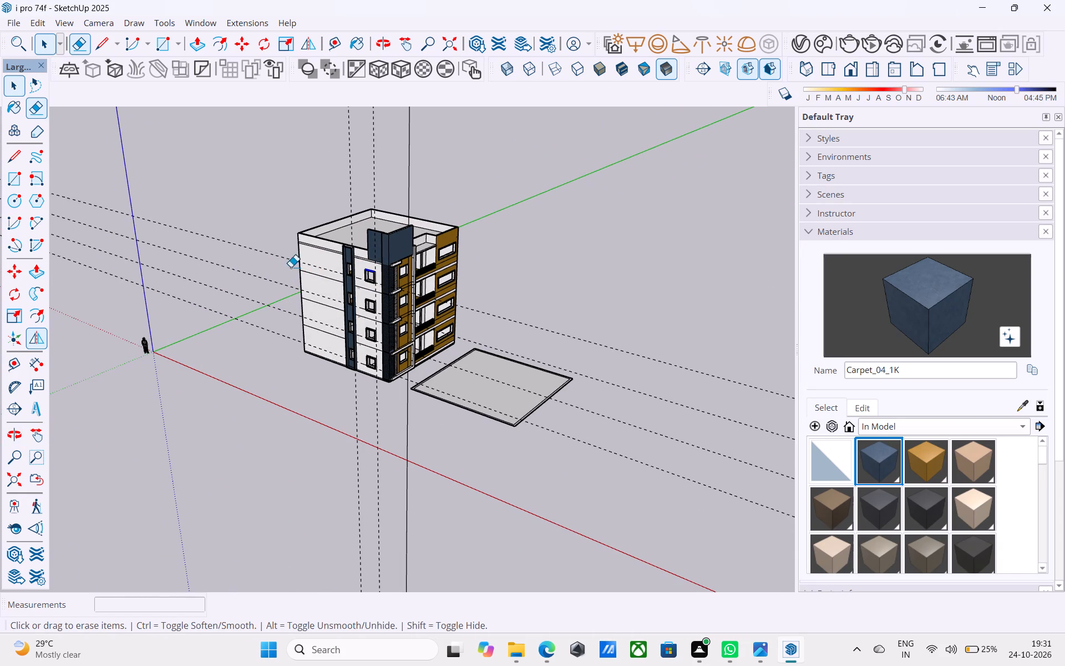
left_click_drag(273, 240, 255, 337)
left_click_drag(399, 428, 395, 427)
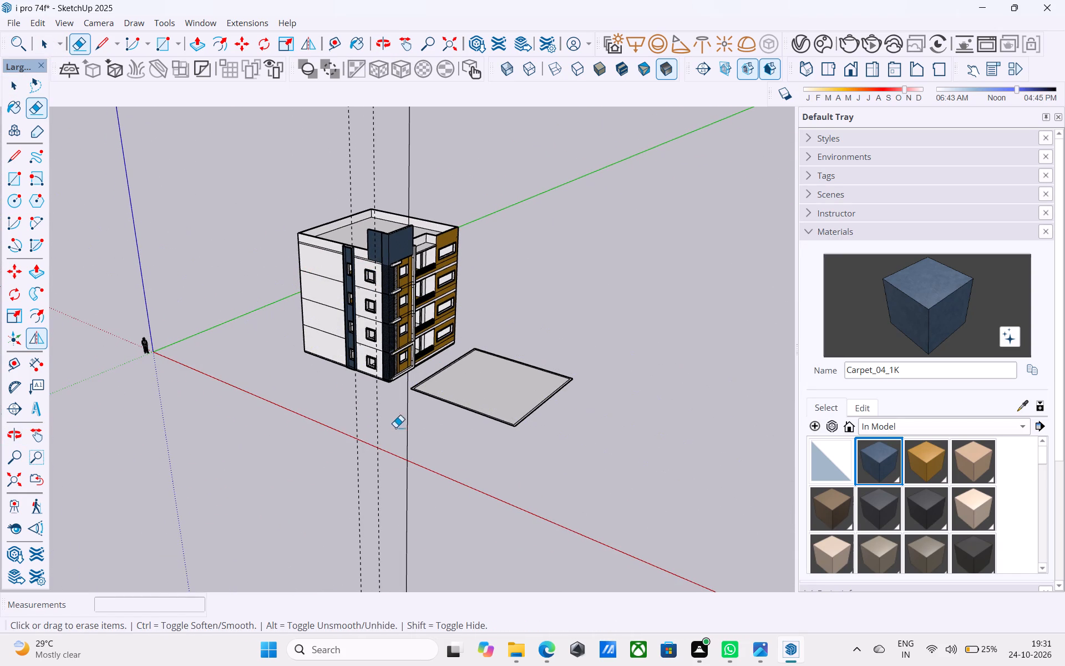
left_click_drag(395, 427, 307, 426)
scroll(374, 361, "down", 5)
middle_click_drag(365, 356, 19, 363)
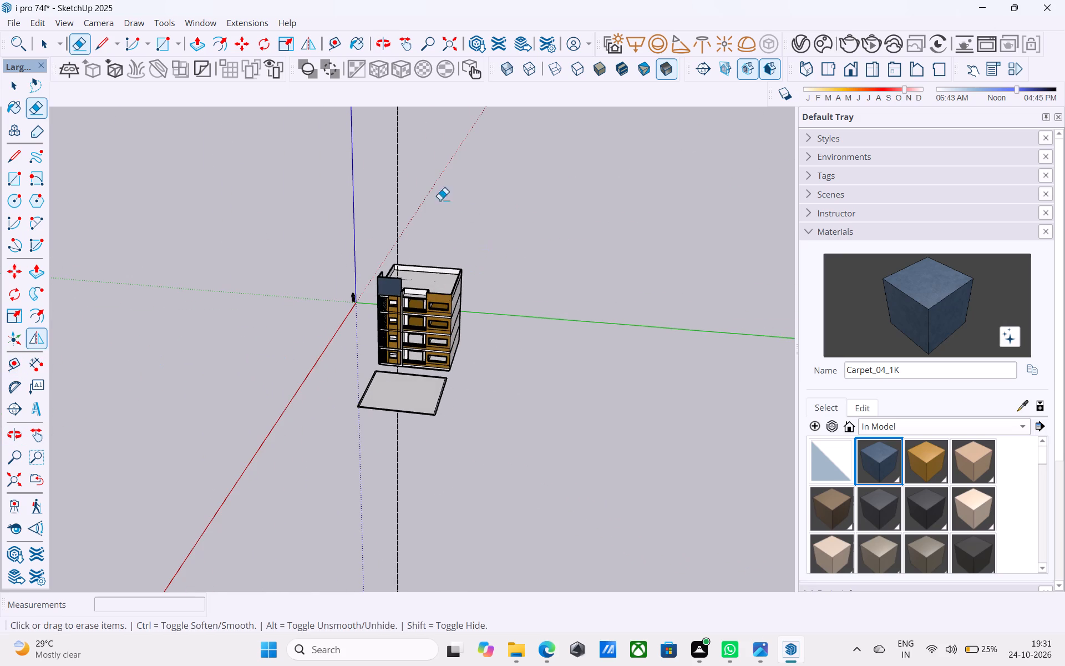
left_click_drag(439, 198, 379, 178)
middle_click_drag(371, 224, 585, 181)
key("ctrl+s")
key("space")
Examine the facade and the building's underside, down to the foot of the blue side-wall frame.
scroll(381, 319, "up", 2)
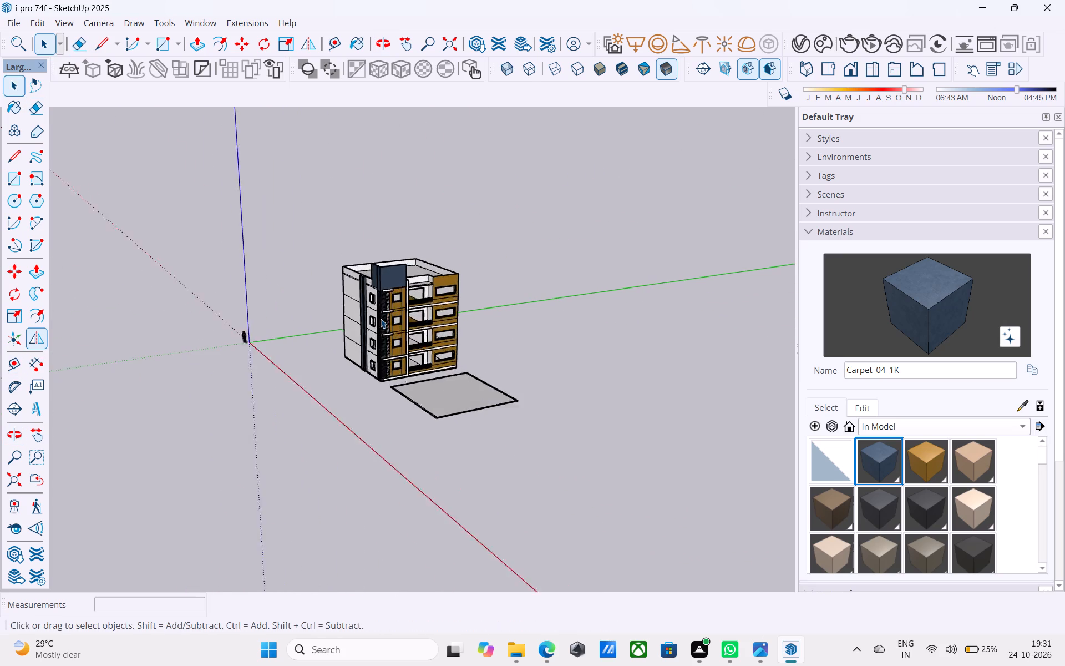
scroll(381, 319, "up", 13)
scroll(390, 319, "down", 4)
middle_click_drag(389, 319, 494, 282)
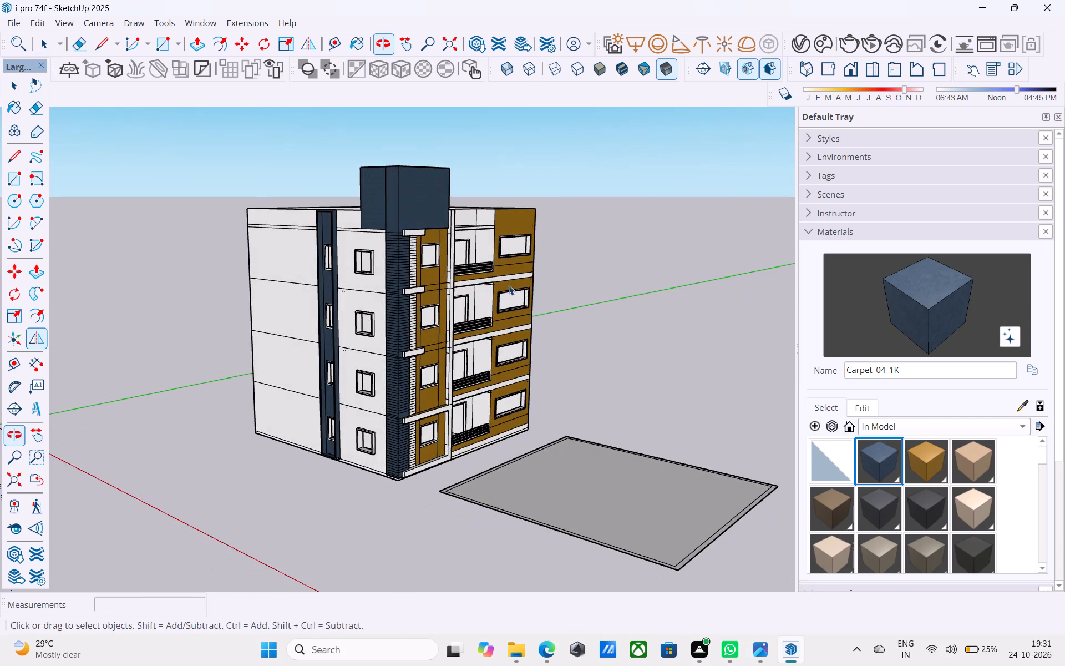
scroll(627, 268, "down", 4)
middle_click_drag(540, 346, 465, 218)
scroll(464, 215, "up", 8)
scroll(466, 173, "down", 9)
middle_click_drag(471, 241, 512, 159)
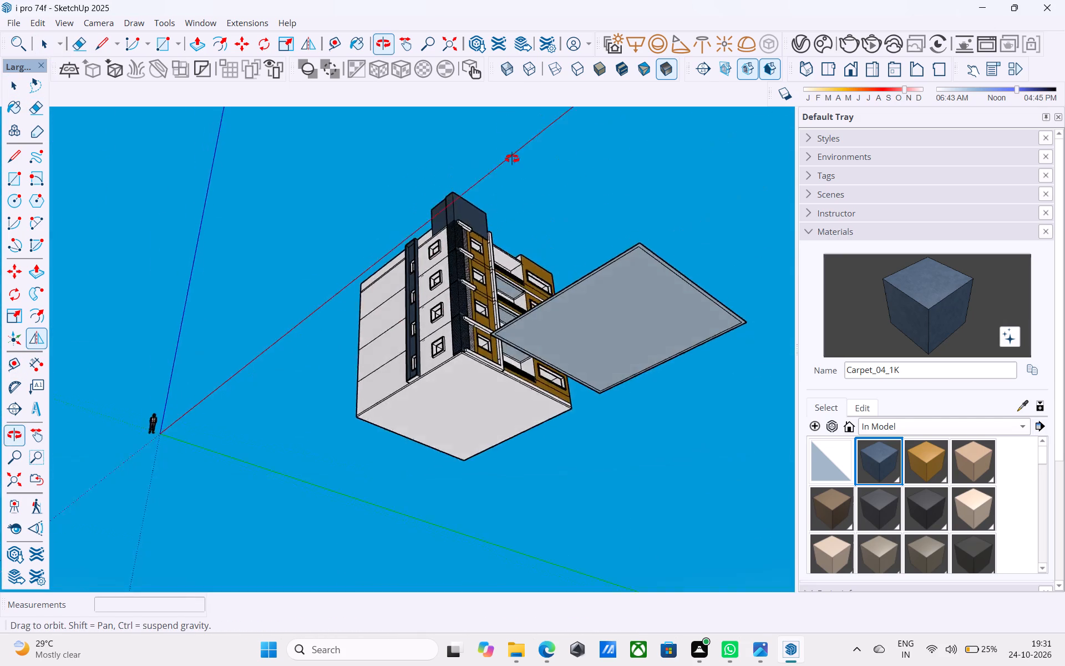
middle_click_drag(512, 159, 465, 408)
scroll(468, 396, "up", 20)
scroll(468, 396, "up", 4)
scroll(432, 389, "down", 7)
middle_click_drag(430, 390, 471, 210)
middle_click_drag(447, 366, 633, 385)
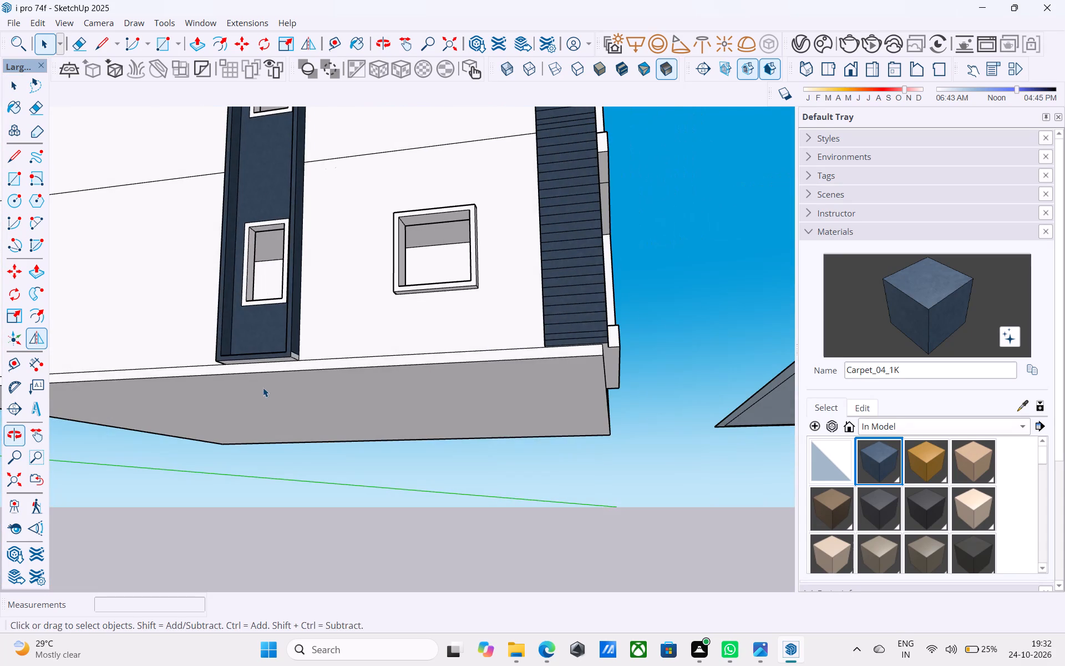
Paint the underside of the blue side-wall frame's bottom member with Carpet_04_1K and save the model.
left_click(936, 292)
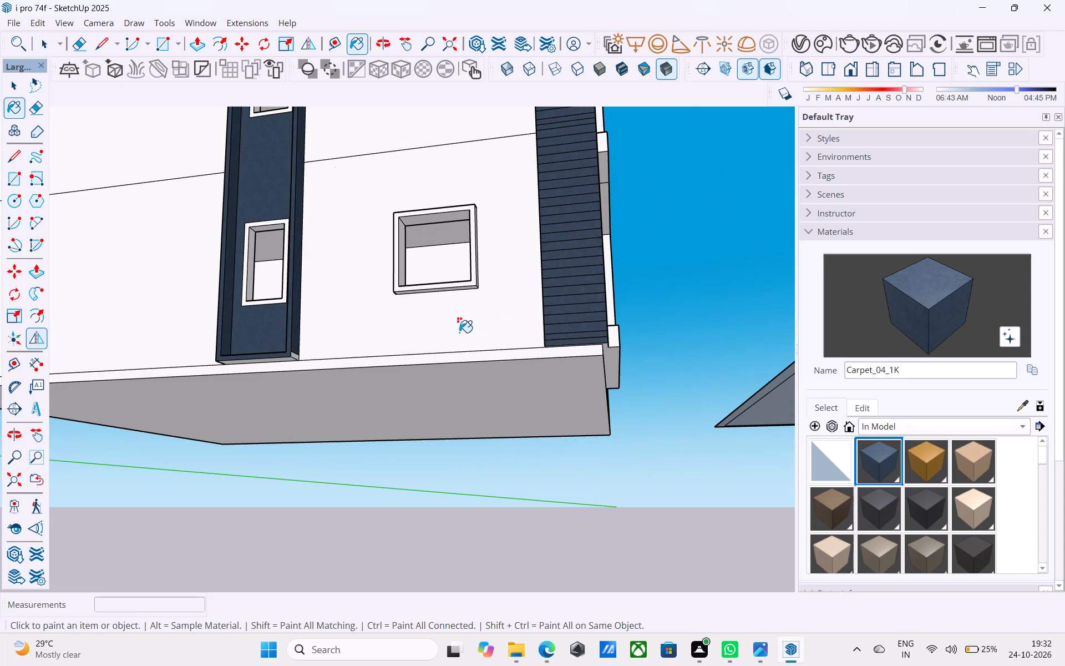
middle_click_drag(459, 332, 554, 320, "shift")
scroll(358, 368, "up", 11)
left_click(417, 283)
scroll(410, 298, "up", 4)
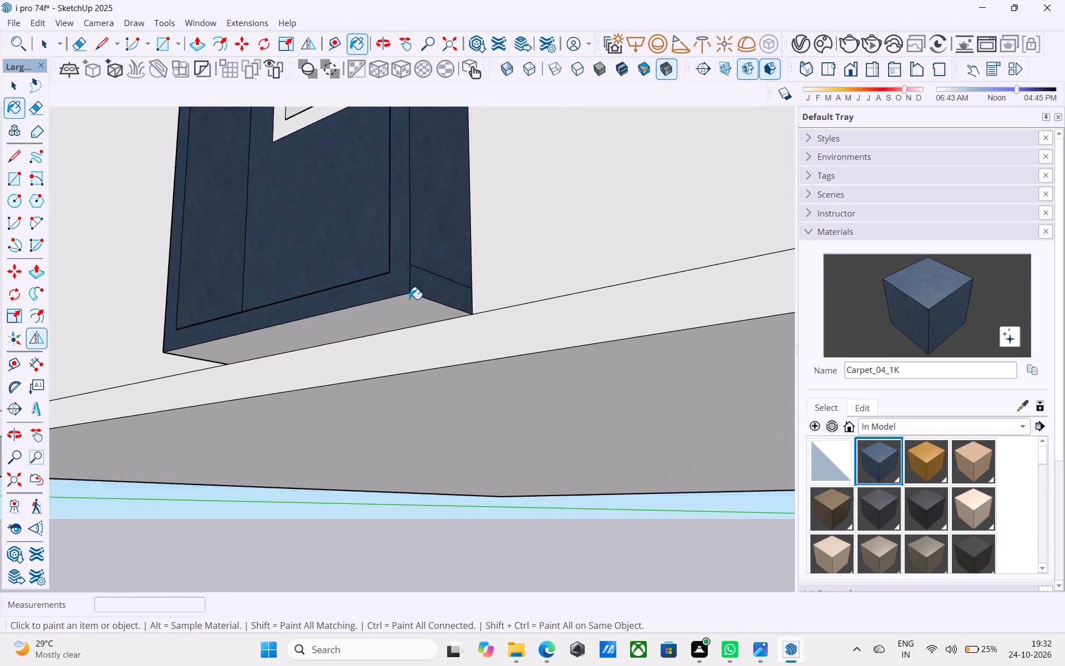
scroll(409, 299, "up", 2)
left_click(407, 305)
scroll(407, 305, "down", 20)
scroll(407, 305, "down", 4)
middle_click_drag(402, 296, 422, 400, "shift")
scroll(423, 367, "down", 11)
middle_click_drag(439, 344, 392, 502, "shift")
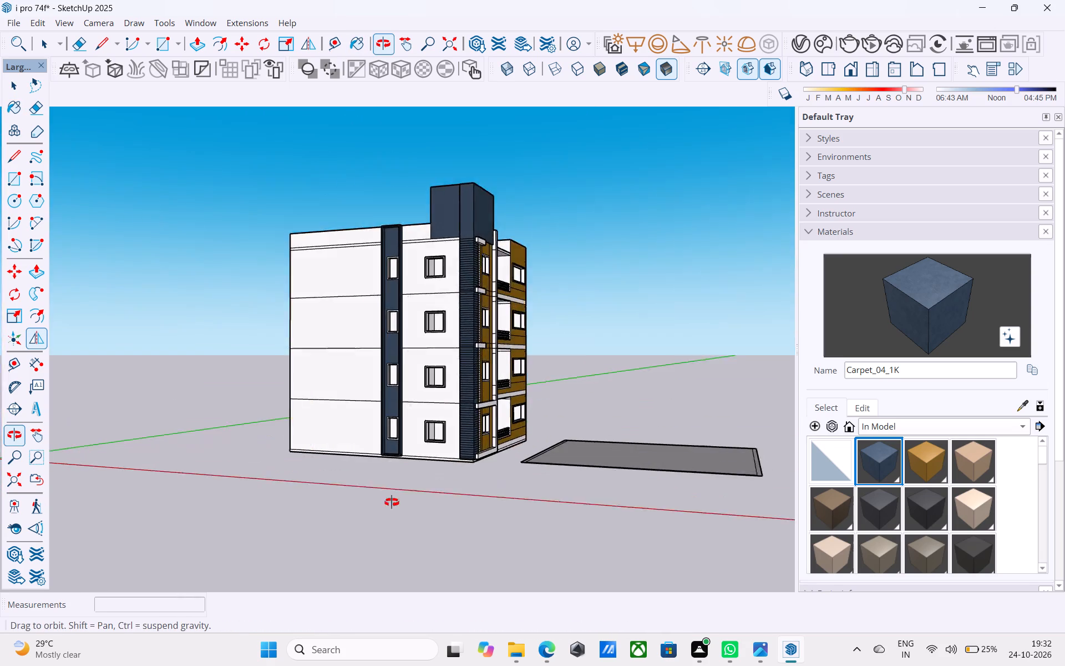
middle_click_drag(392, 502, 389, 505, "shift")
middle_click_drag(463, 286, 452, 406, "shift")
scroll(482, 273, "up", 20)
scroll(482, 273, "up", 2)
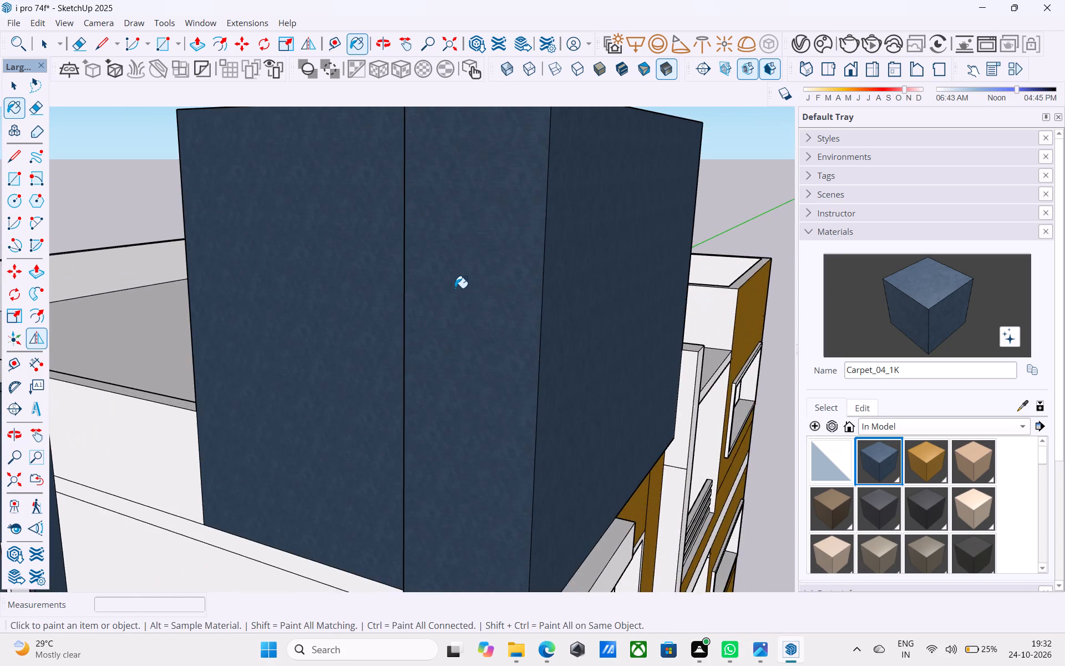
middle_click_drag(455, 288, 676, 319)
scroll(659, 319, "down", 5)
middle_click_drag(624, 313, 599, 296)
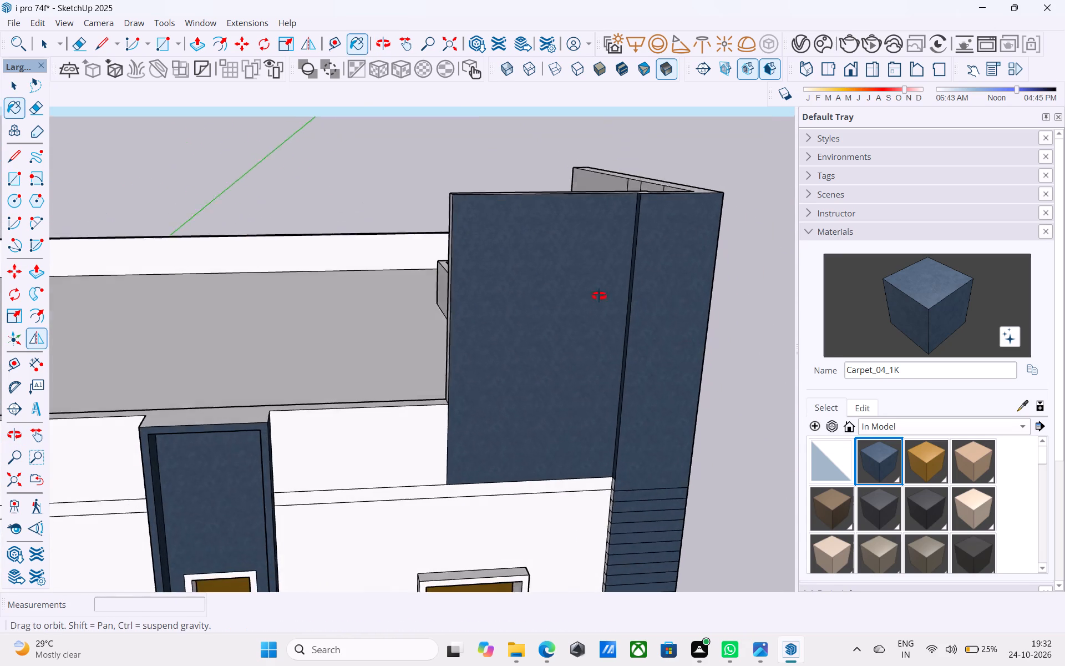
middle_click_drag(599, 296, 615, 281)
middle_click_drag(640, 304, 582, 304)
key("space")
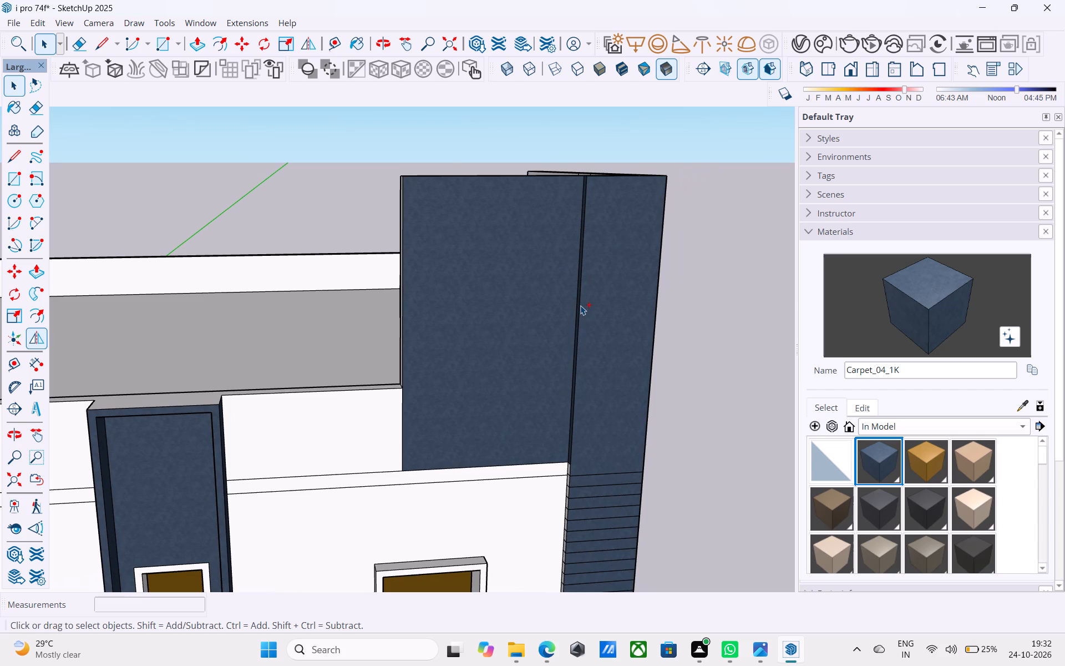
key("ctrl+s")
Examine the raised blue parapet at the roof corner and its joints with the side wall and ribbed column.
key("space")
scroll(570, 305, "down", 6)
middle_click_drag(615, 329, 668, 308)
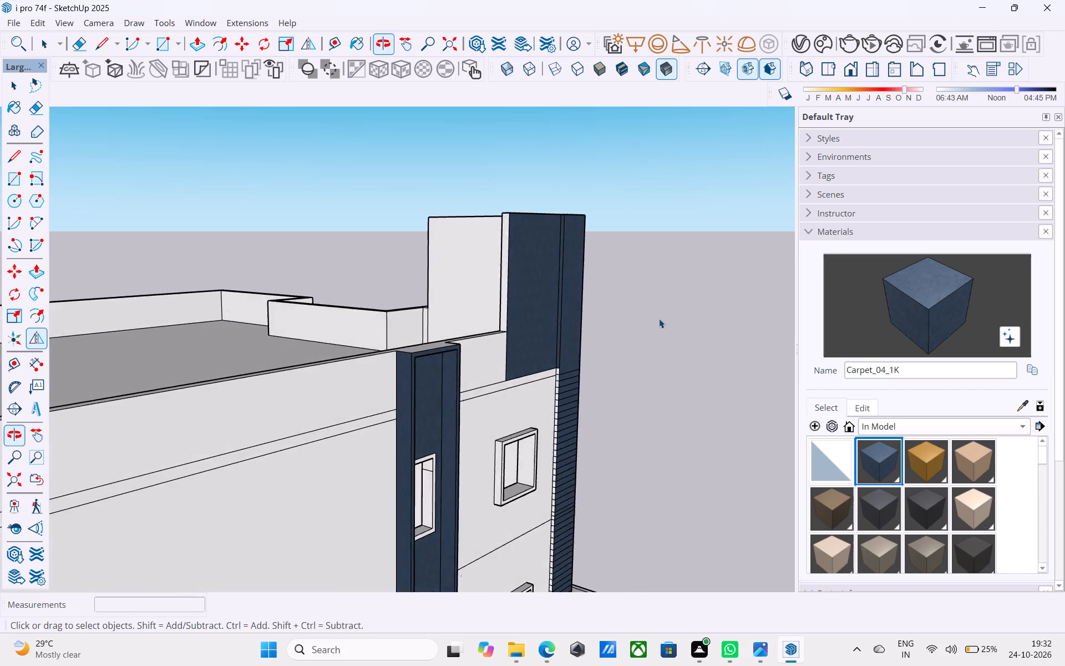
scroll(618, 347, "up", 6)
scroll(524, 356, "down", 4)
middle_click_drag(516, 355, 232, 363, "shift")
middle_click_drag(313, 366, 367, 374, "shift")
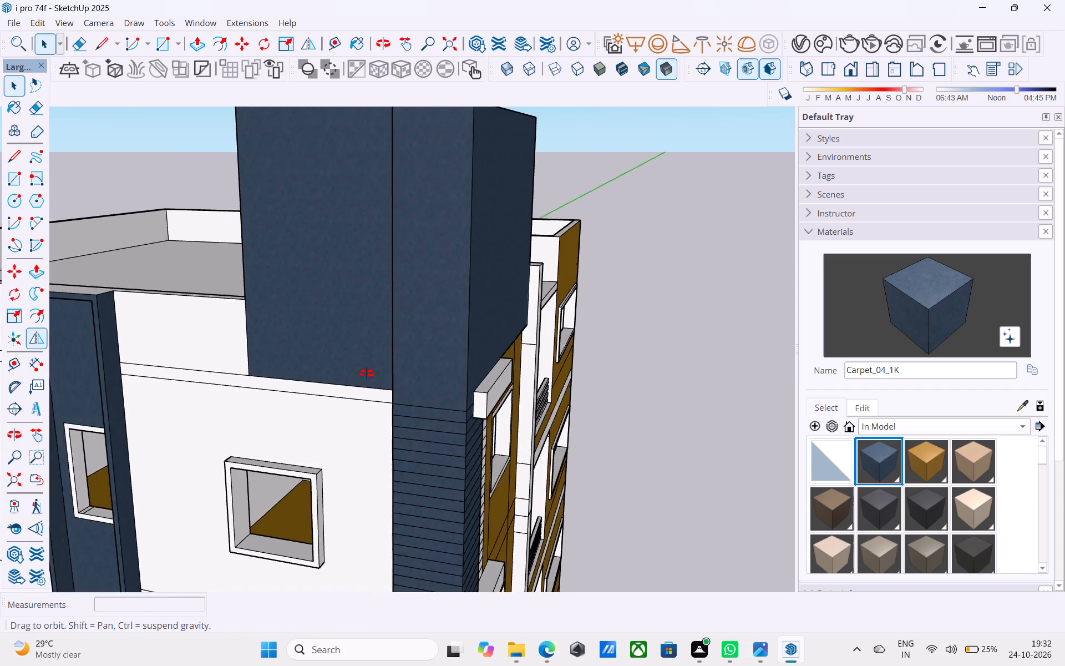
middle_click_drag(367, 374, 138, 376, "shift")
middle_click_drag(308, 385, 768, 292, "shift")
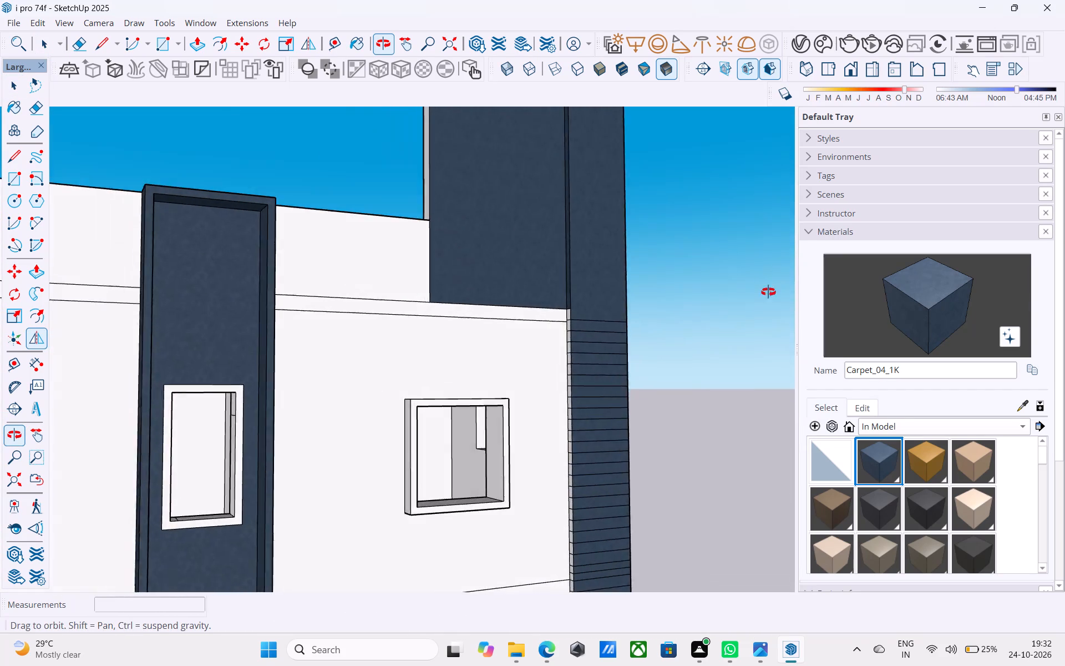
middle_click_drag(768, 292, 774, 296, "shift")
scroll(658, 311, "up", 6)
middle_click_drag(554, 304, 600, 249, "shift")
scroll(605, 246, "down", 5)
middle_click_drag(460, 332, 439, 375, "shift")
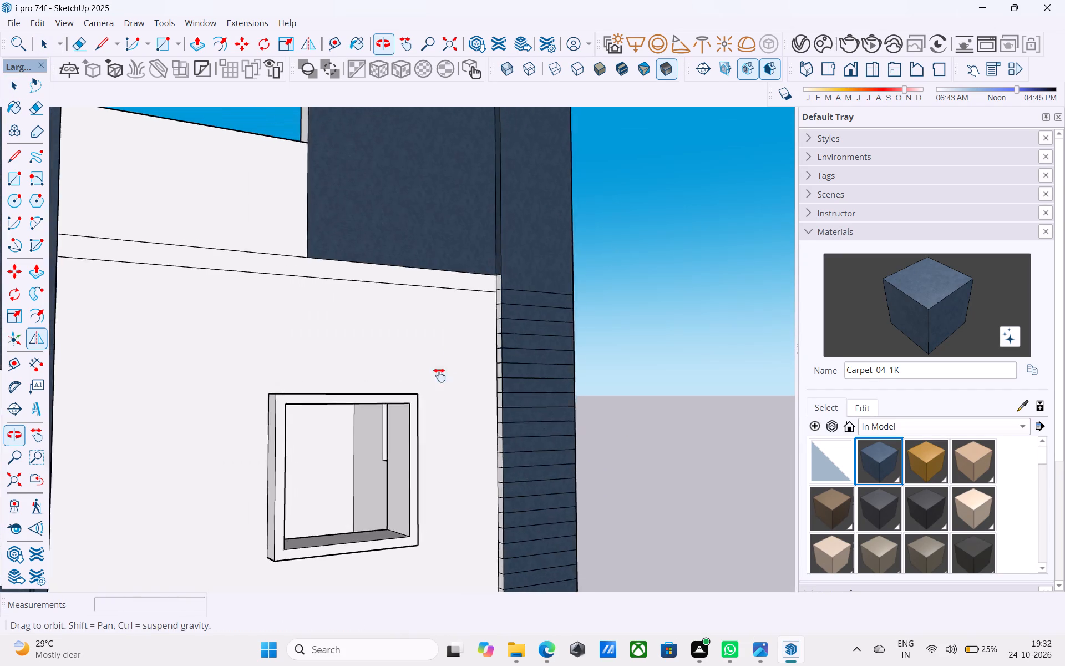
middle_click_drag(439, 375, 408, 492, "shift")
scroll(519, 358, "up", 6)
scroll(519, 352, "down", 6)
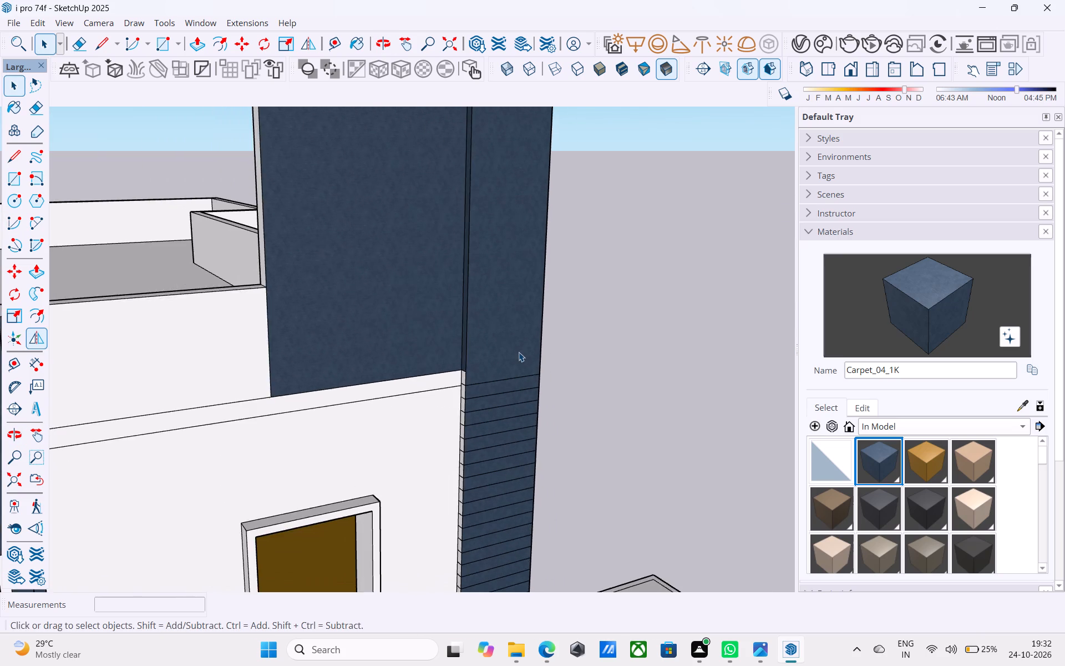
scroll(519, 352, "down", 7)
middle_click_drag(510, 347, 533, 438)
Push/Pull the raised blue parapet's side-wall face outward 3", flush with the adjoining corner column.
left_click(478, 389)
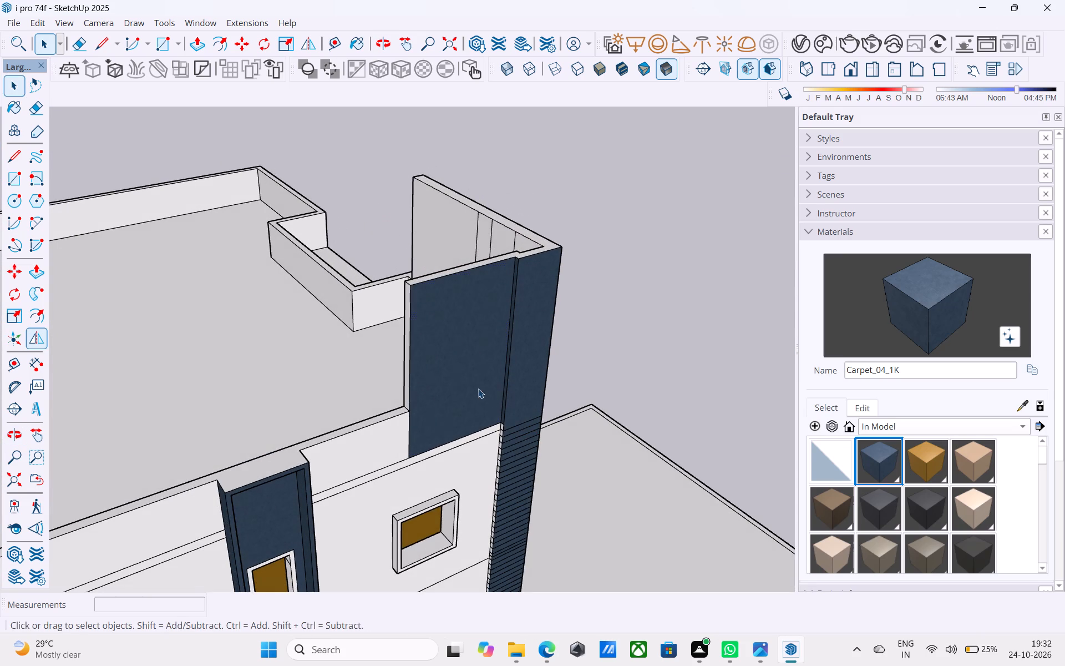
key("p")
left_click(484, 347)
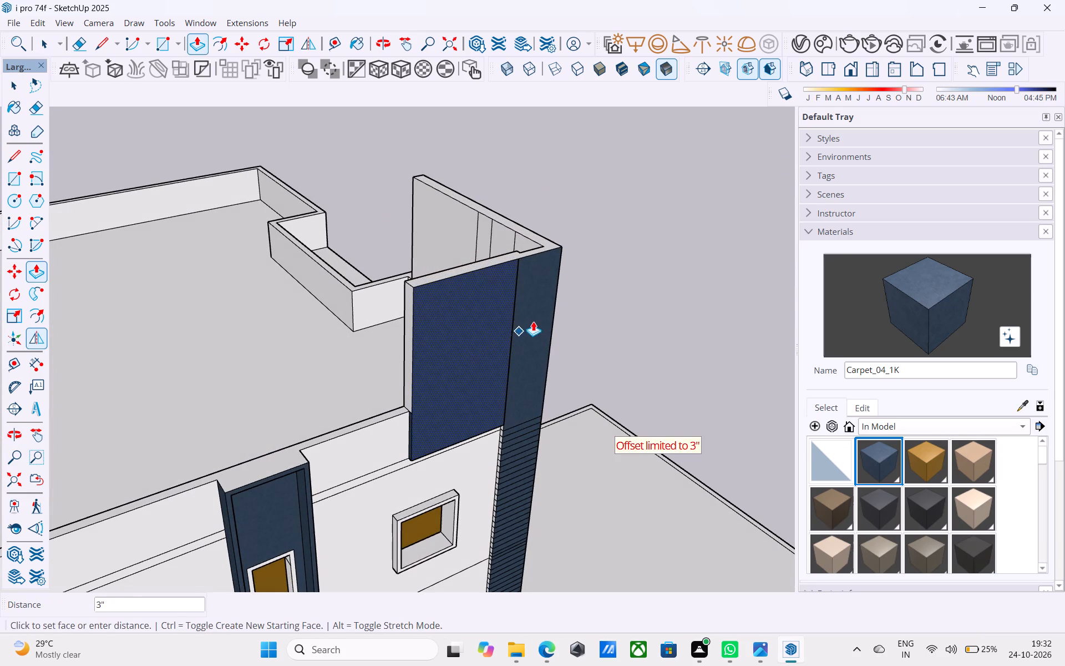
Erase the seam edge between the raised blue parapet's side face and the corner column, and save the model.
left_click(547, 301)
key("space")
key("e")
left_click_drag(538, 301, 516, 301)
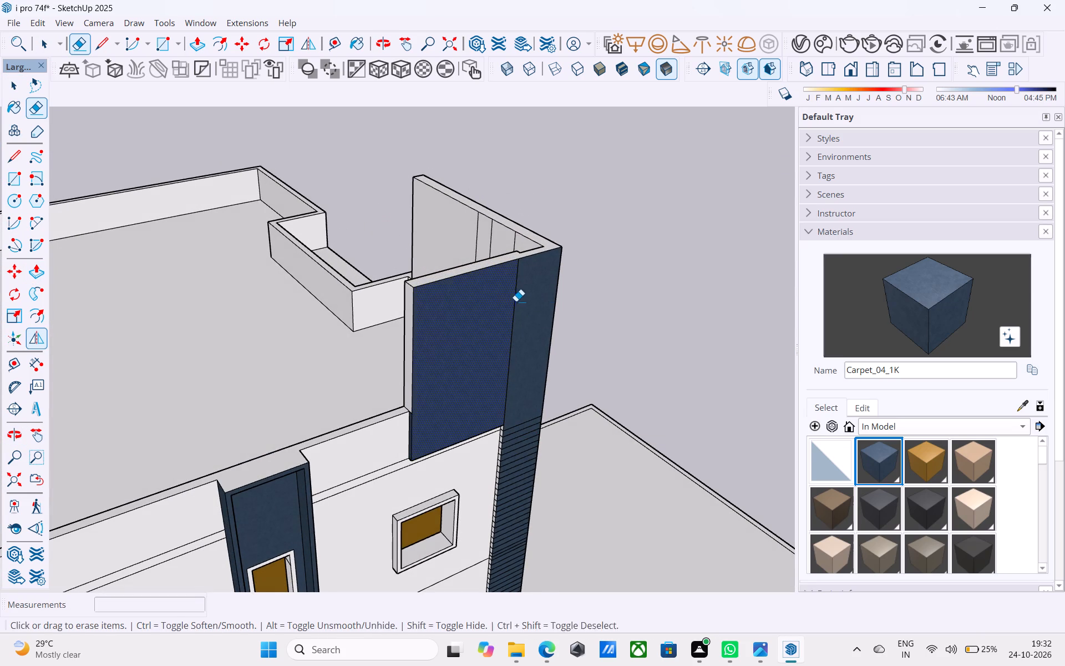
left_click_drag(516, 301, 515, 301)
key("space")
scroll(518, 297, "down", 5)
middle_click_drag(510, 297, 119, 275)
middle_click_drag(256, 273, 290, 293)
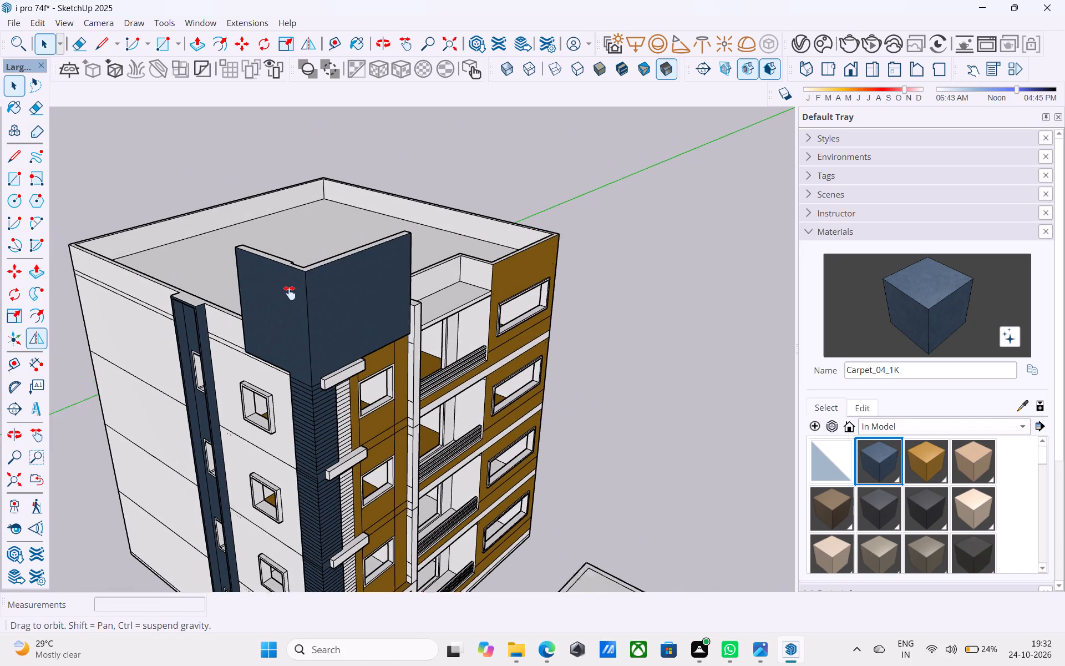
middle_click_drag(290, 293, 215, 263)
key("ctrl+s")
key("space")
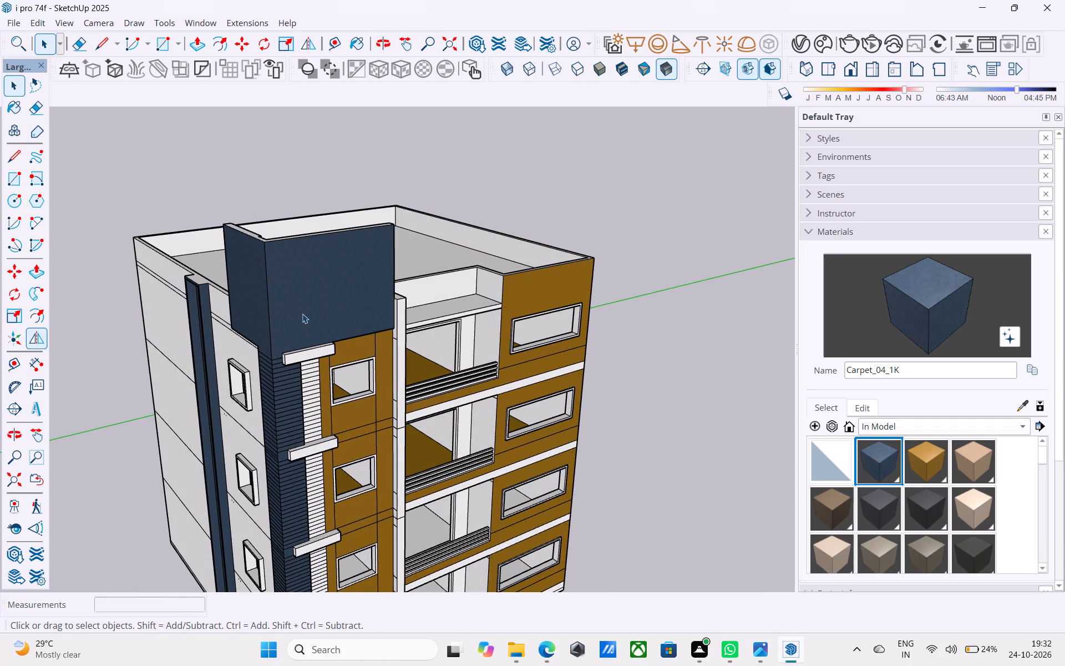
Examine the whole building from the roof, side and front, including the raised blue parapet and the balcony facade.
middle_click_drag(301, 312, 352, 481)
scroll(302, 375, "up", 4)
scroll(281, 385, "down", 4)
middle_click_drag(275, 399, 268, 361)
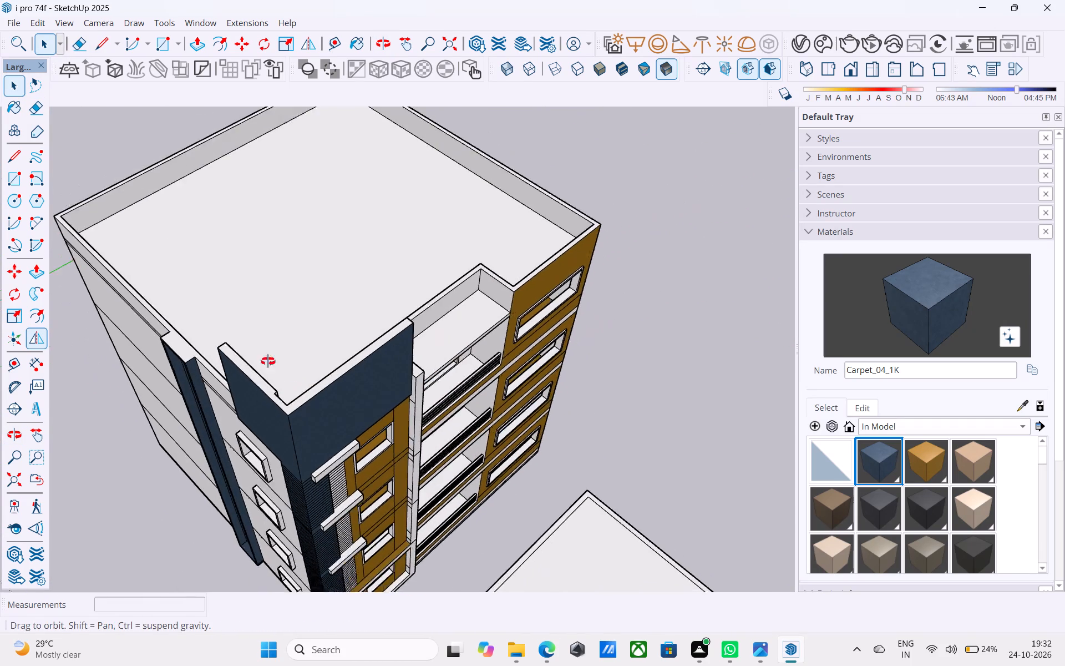
middle_click_drag(268, 361, 312, 159)
scroll(304, 171, "down", 5)
middle_click_drag(332, 266, 313, 126)
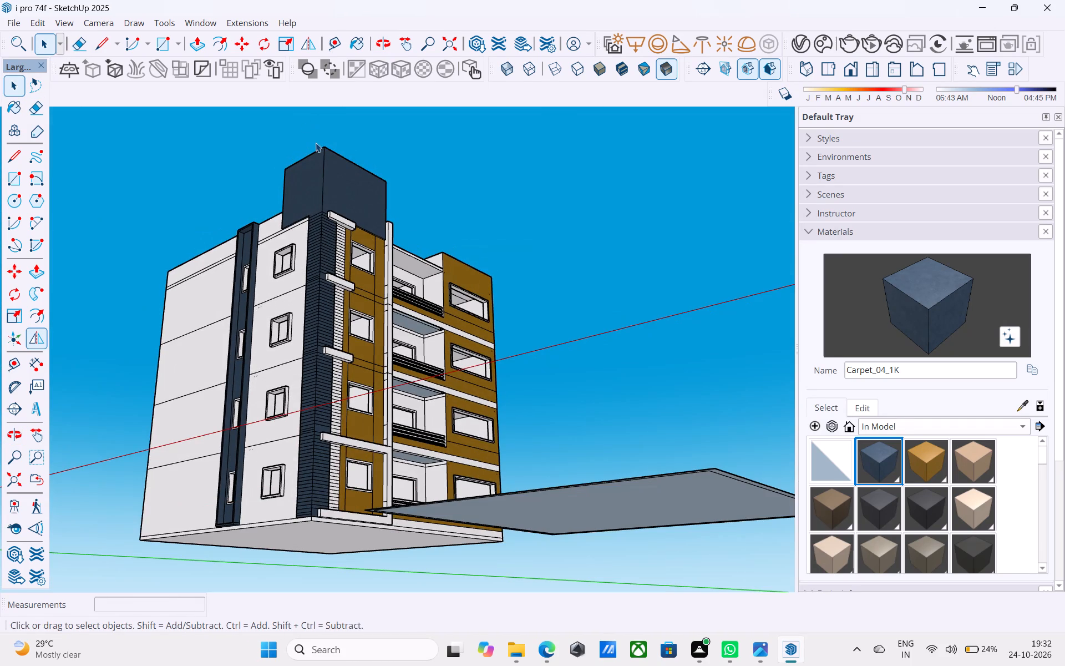
scroll(316, 147, "down", 5)
middle_click_drag(316, 154, 333, 384)
scroll(288, 221, "up", 11)
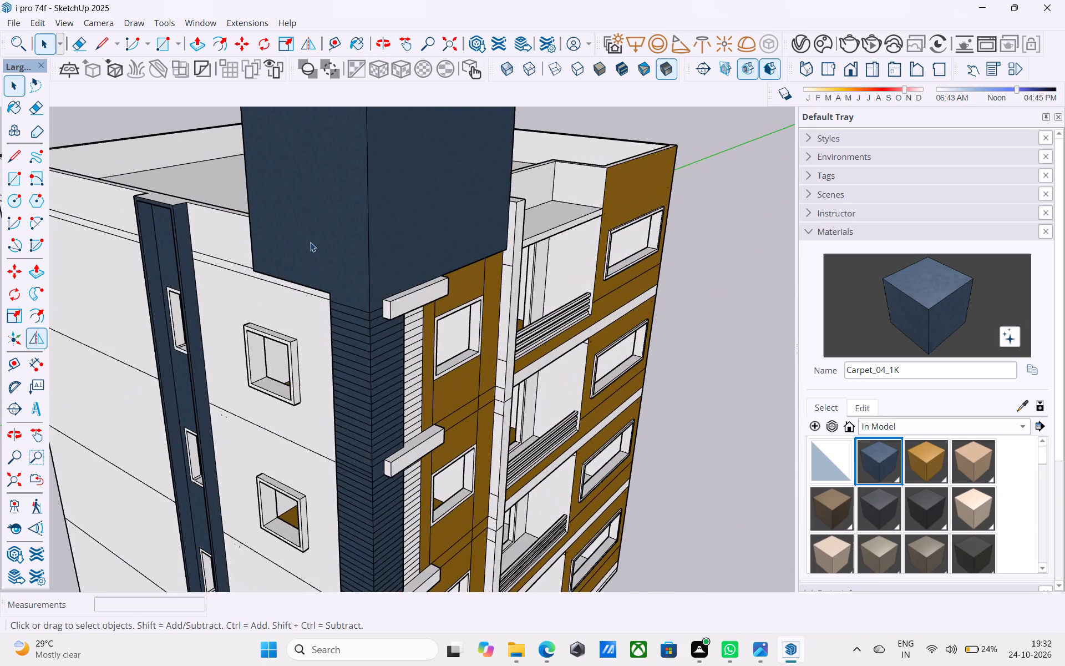
scroll(310, 242, "down", 3)
middle_click_drag(290, 226, 108, 148)
scroll(305, 264, "down", 6)
middle_click_drag(300, 274, 165, 255)
middle_click_drag(408, 292, 328, 292)
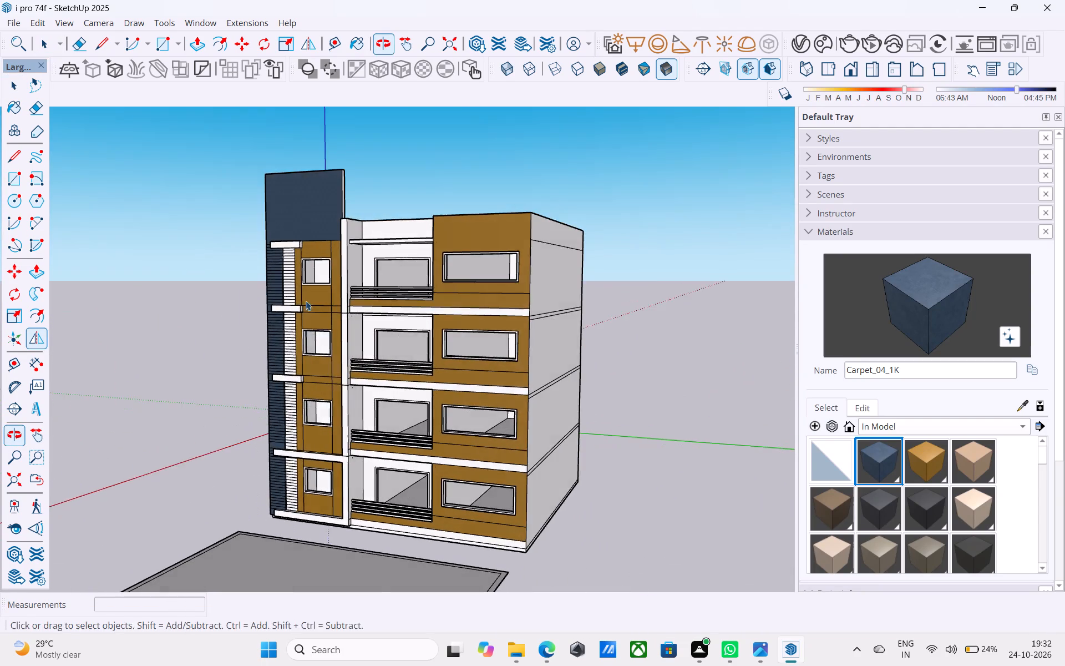
scroll(307, 287, "down", 2)
middle_click_drag(292, 296, 226, 317)
scroll(236, 315, "up", 1)
middle_click_drag(282, 258, 621, 190)
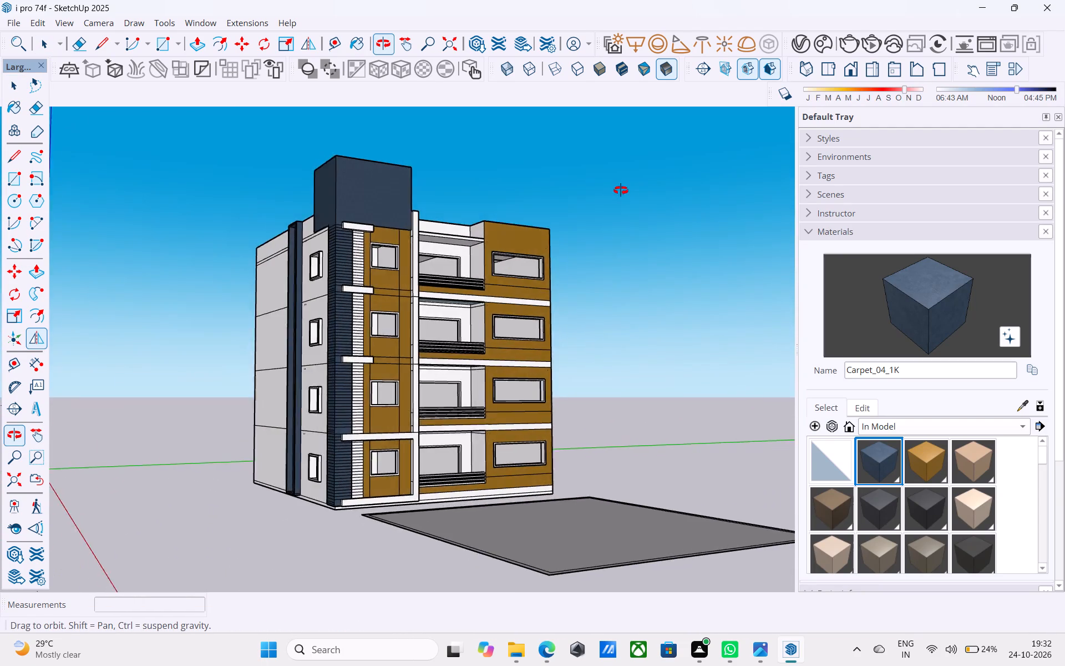
middle_click_drag(621, 190, 635, 314)
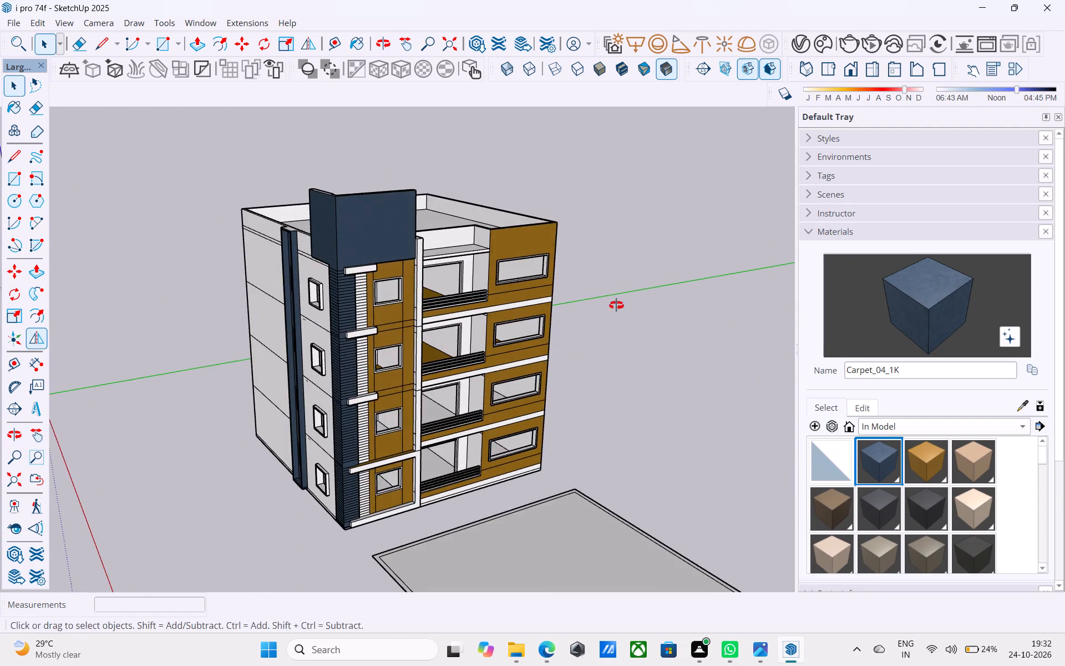
middle_click_drag(624, 304, 471, 360)
Paint the yellow interior faces seen through the upper two floors' front balcony and wide window openings with the Default material.
scroll(454, 358, "up", 5)
left_click(447, 357)
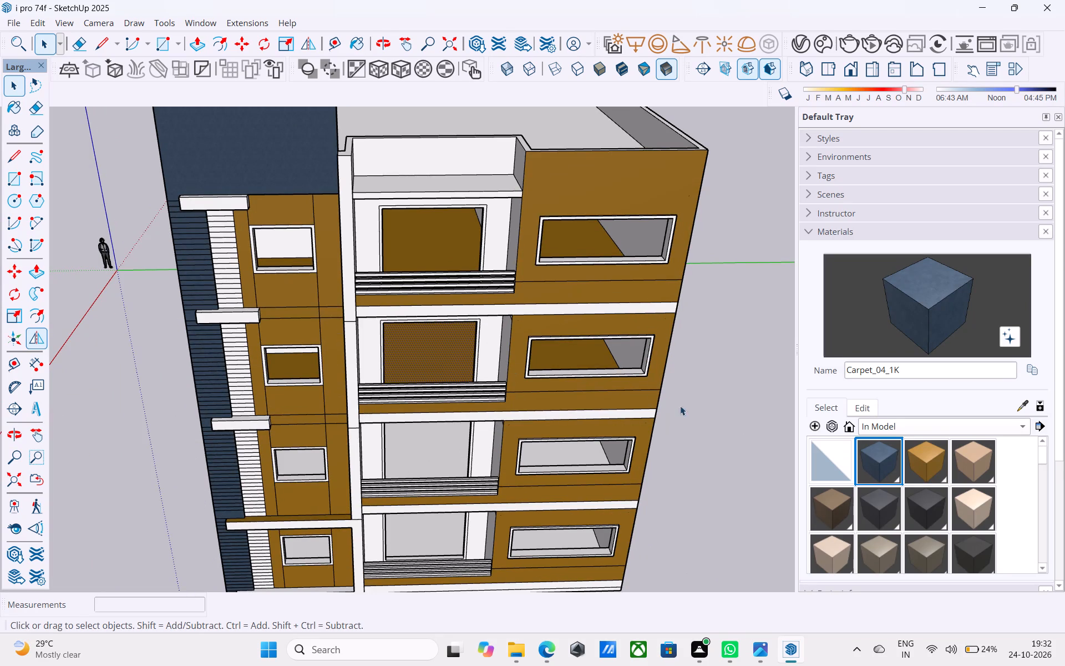
left_click(844, 436)
left_click(838, 472)
scroll(459, 377, "up", 6)
left_click(437, 366)
scroll(429, 361, "down", 6)
scroll(603, 349, "up", 5)
left_click(545, 357)
scroll(545, 356, "down", 7)
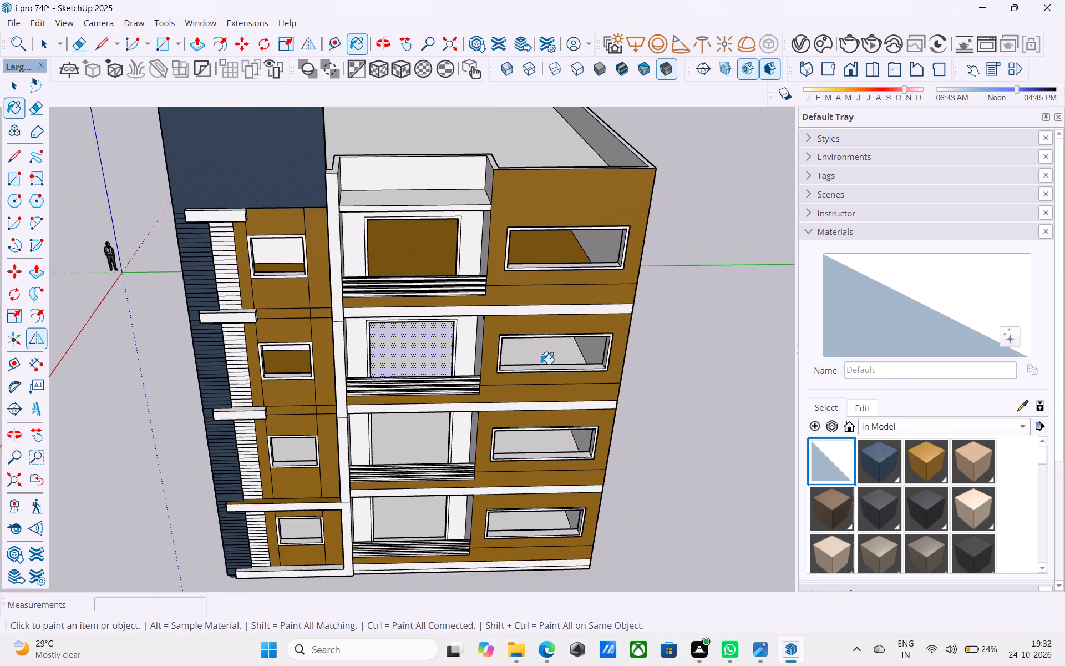
scroll(534, 266, "up", 1)
left_click(535, 259)
left_click(413, 236)
scroll(413, 236, "down", 6)
Paint the yellow interior faces seen through the upper two floors' side-wall windows with the Default material and save the model.
middle_click_drag(412, 239, 889, 203)
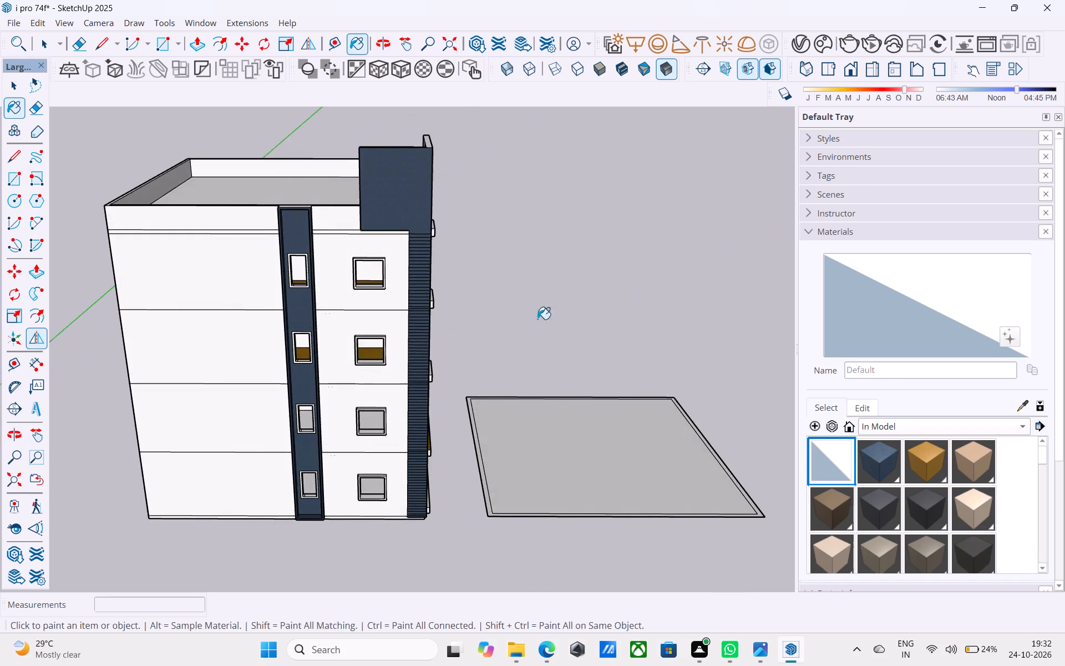
middle_click_drag(468, 316, 448, 354)
scroll(370, 366, "up", 5)
left_click(366, 361)
left_click(352, 226)
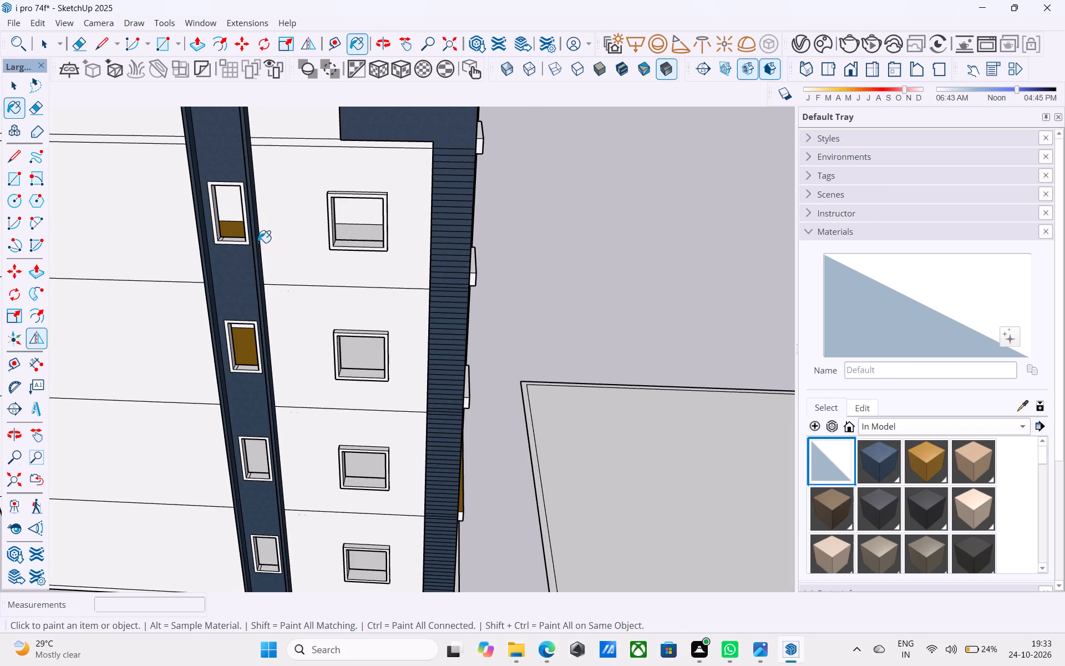
left_click(236, 231)
left_click(239, 341)
scroll(253, 334, "down", 8)
middle_click_drag(269, 341, 204, 311)
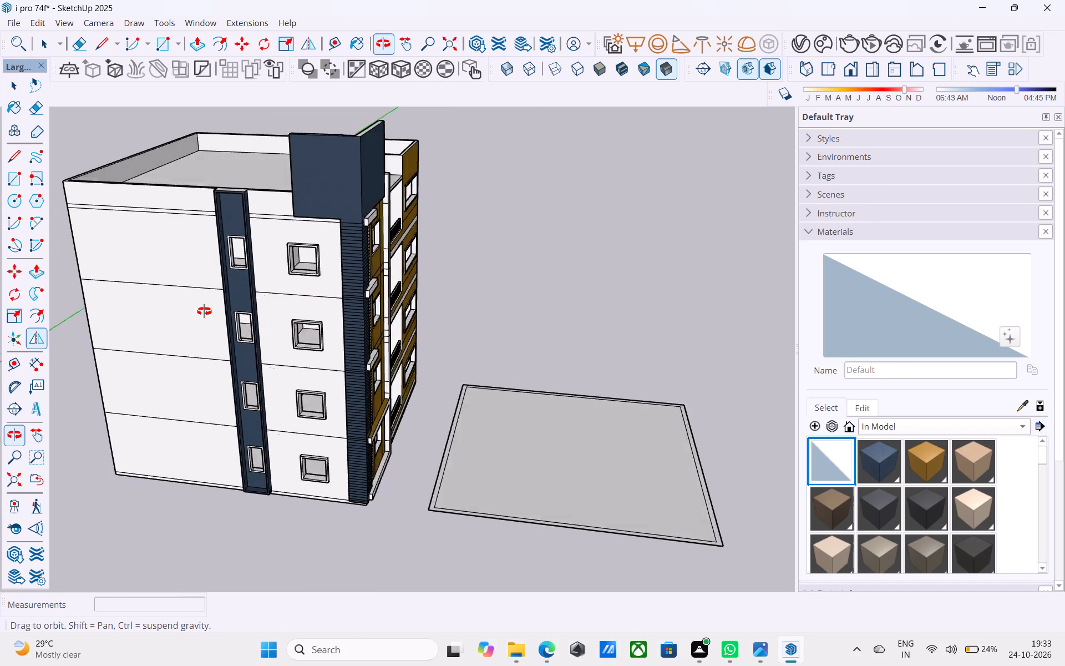
middle_click_drag(204, 311, 74, 298)
middle_click_drag(302, 352, 0, 371)
middle_click_drag(663, 317, 534, 273)
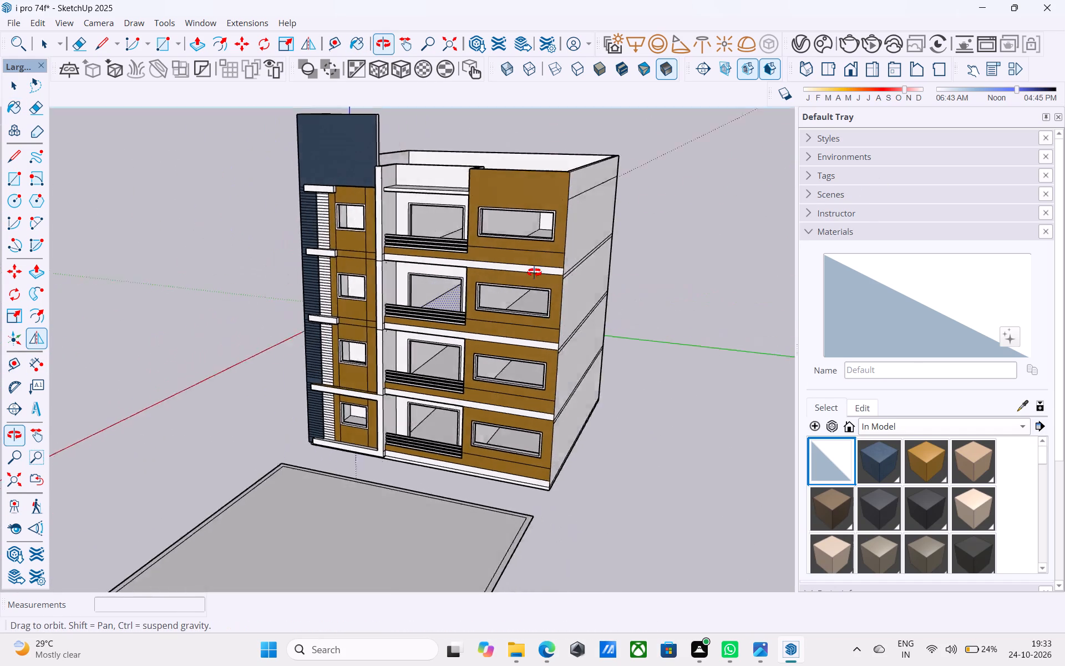
middle_click_drag(534, 273, 566, 239)
scroll(496, 239, "up", 1)
key("ctrl+s")
Examine the front facade and the window side wall, down to the ground floor around the blue frame's foot.
scroll(569, 239, "down", 5)
middle_click_drag(566, 241, 738, 275, "shift")
scroll(528, 305, "up", 5)
scroll(527, 296, "down", 4)
middle_click_drag(526, 299, 513, 305, "shift")
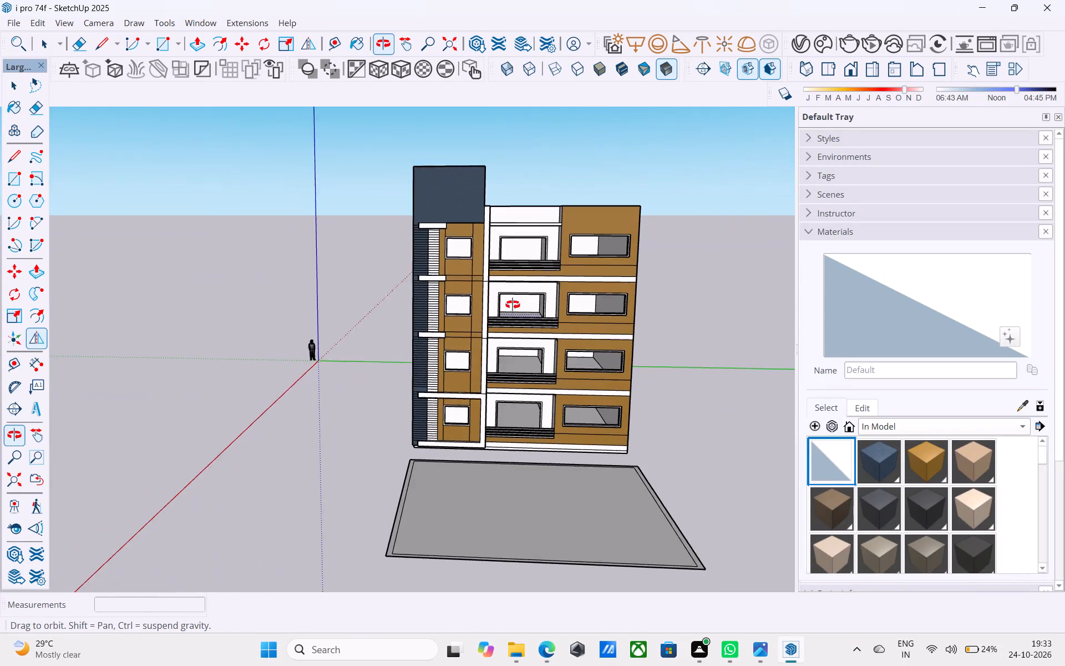
middle_click_drag(513, 305, 522, 350, "shift")
middle_click_drag(564, 302, 732, 260, "shift")
middle_click_drag(583, 296, 829, 306, "shift")
middle_click_drag(569, 261, 804, 331)
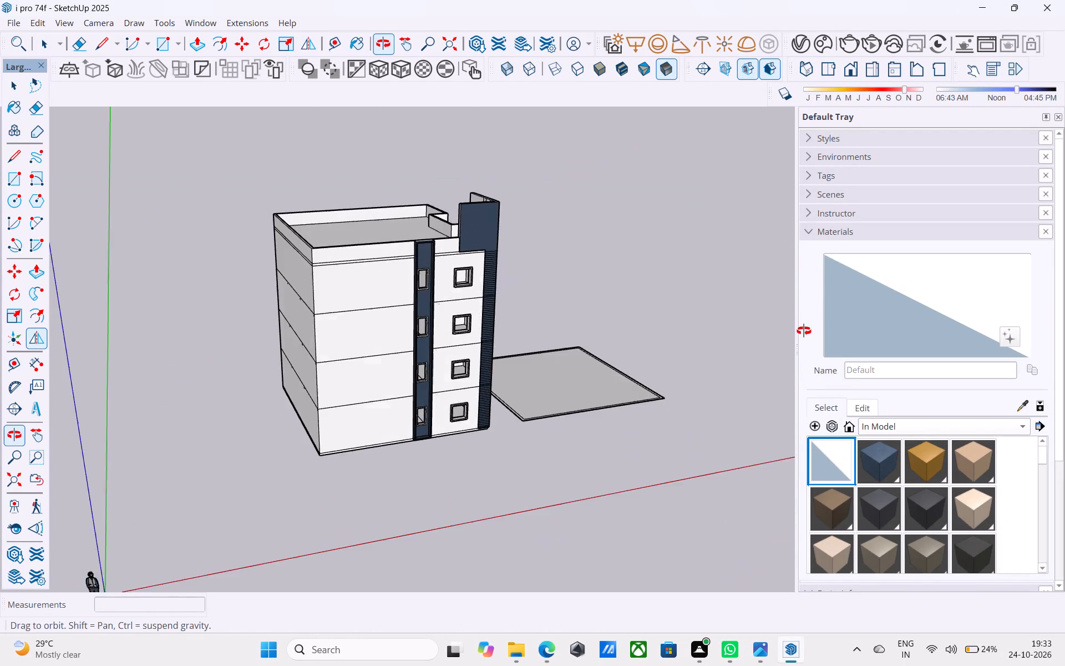
middle_click_drag(804, 331, 836, 377)
scroll(621, 354, "up", 11)
middle_click_drag(416, 375, 373, 350)
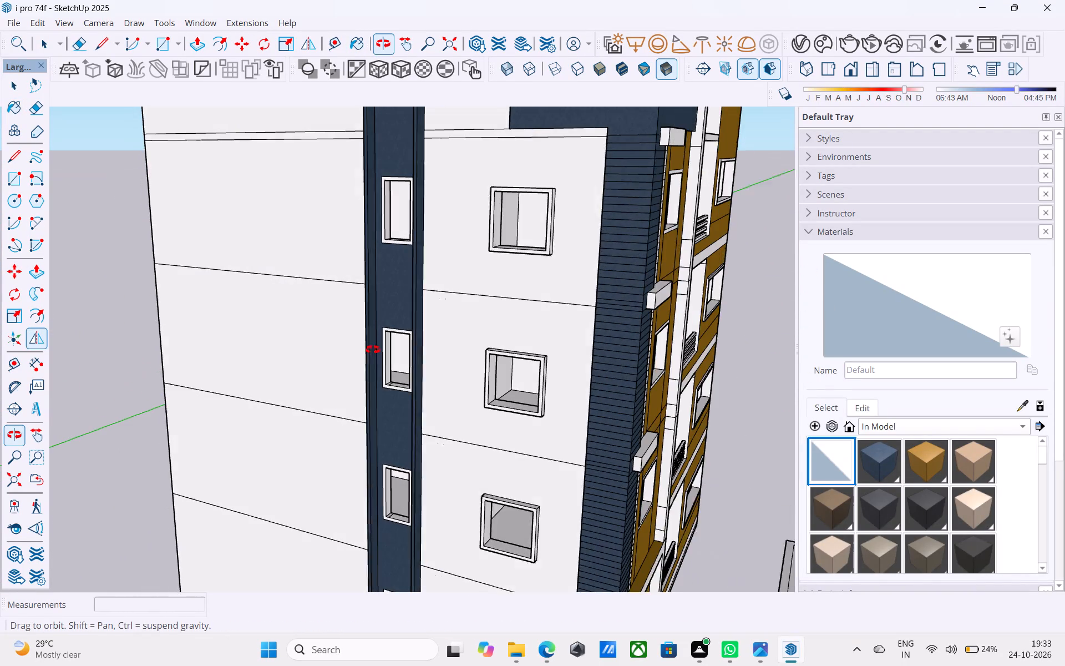
middle_click_drag(373, 350, 372, 350)
key("space")
middle_click_drag(359, 352, 509, 184, "shift")
middle_click_drag(488, 337, 381, 315)
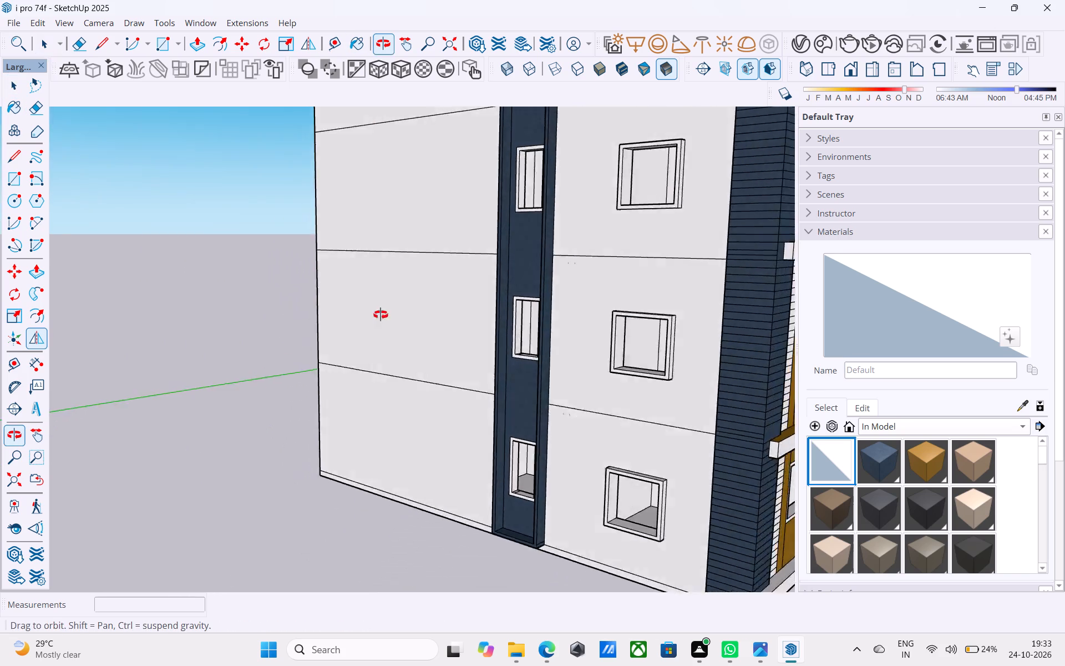
middle_click_drag(381, 315, 276, 359)
scroll(468, 461, "up", 5)
middle_click_drag(440, 461, 584, 392)
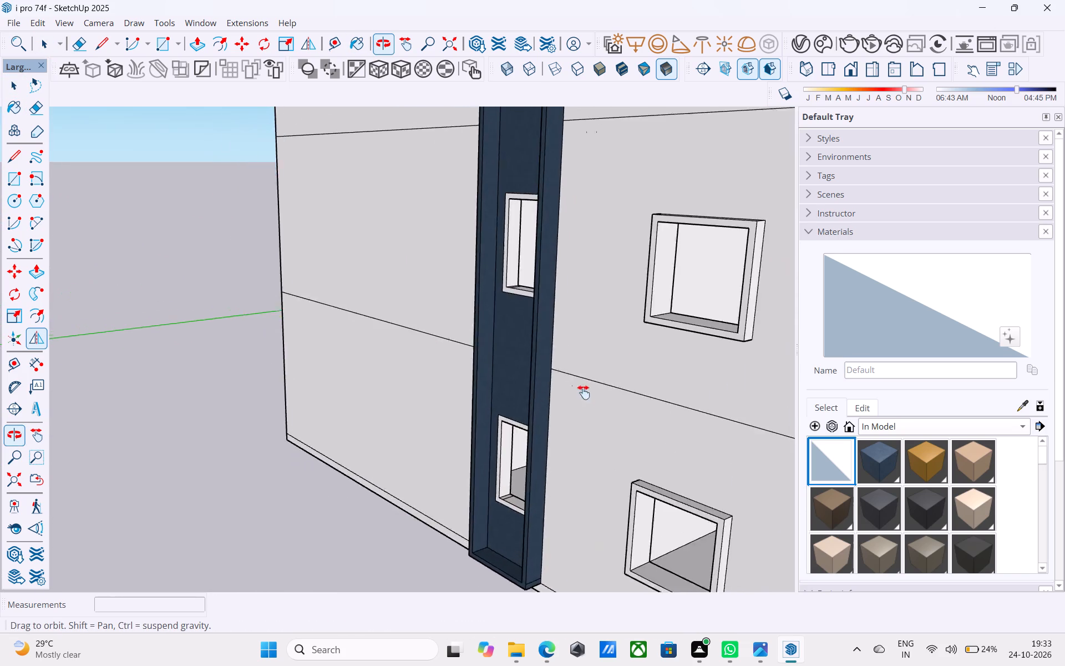
middle_click_drag(584, 392, 695, 398)
scroll(695, 400, "up", 1)
Draw a horizontal line across the ground-floor side wall from the rear corner to the blue frame.
key("l")
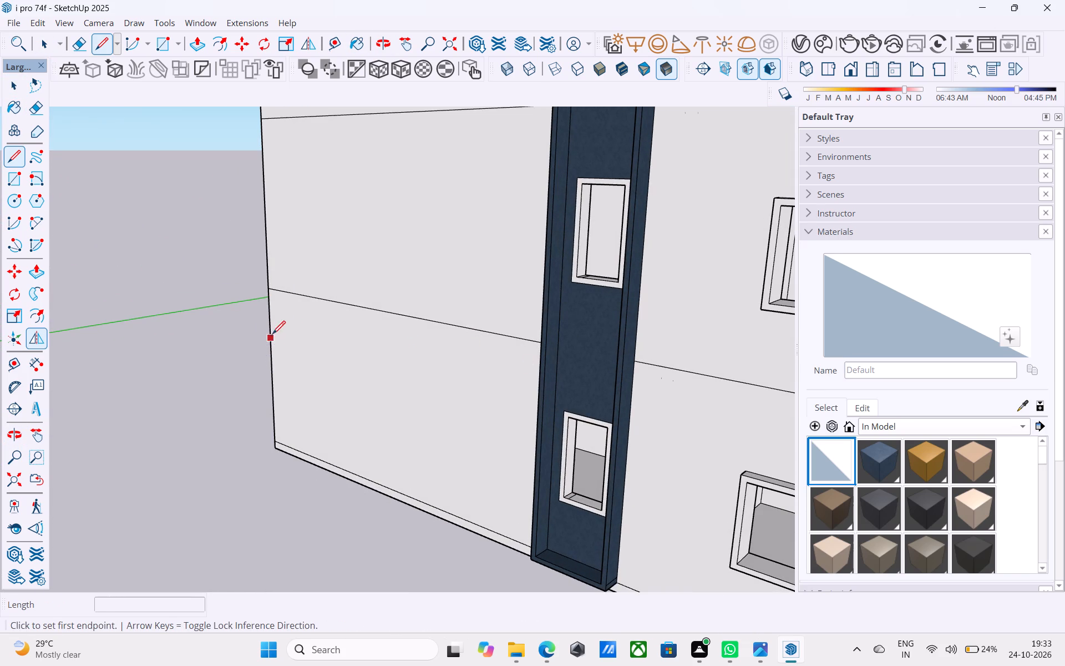
key("space")
middle_click_drag(310, 304, 701, 316)
key("l")
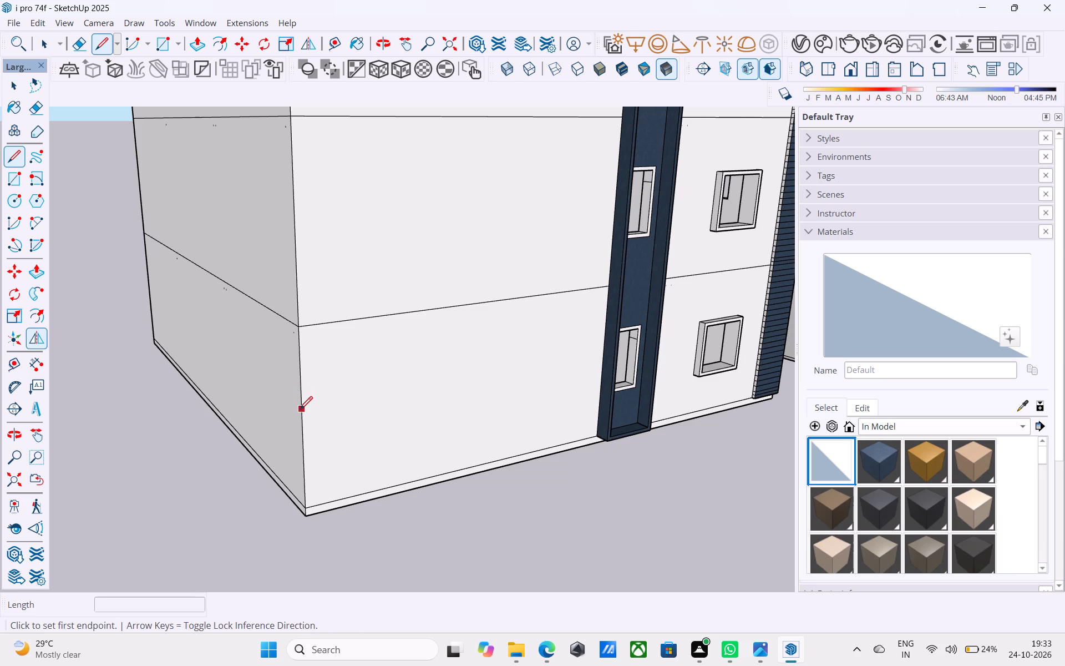
left_click(303, 424)
middle_click_drag(493, 403, 592, 354)
scroll(625, 320, "up", 5)
left_click(631, 326)
key("space")
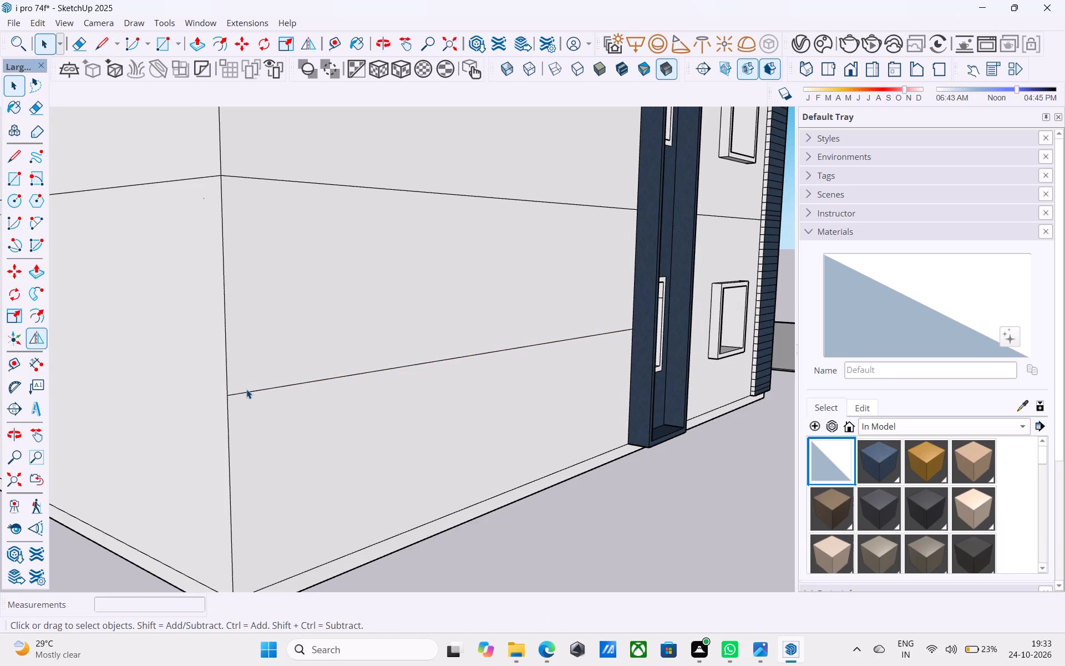
Copy the horizontal ground-floor line 1.5' upward along the building's corner edge.
left_click(246, 389)
left_click(247, 391)
key("m")
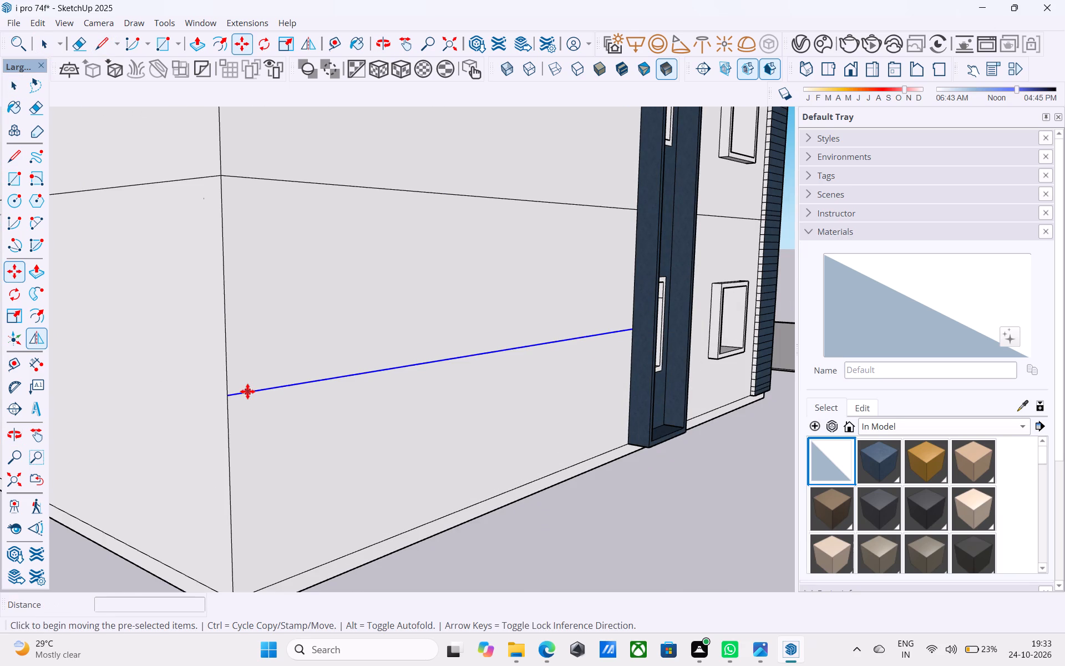
left_click(233, 391)
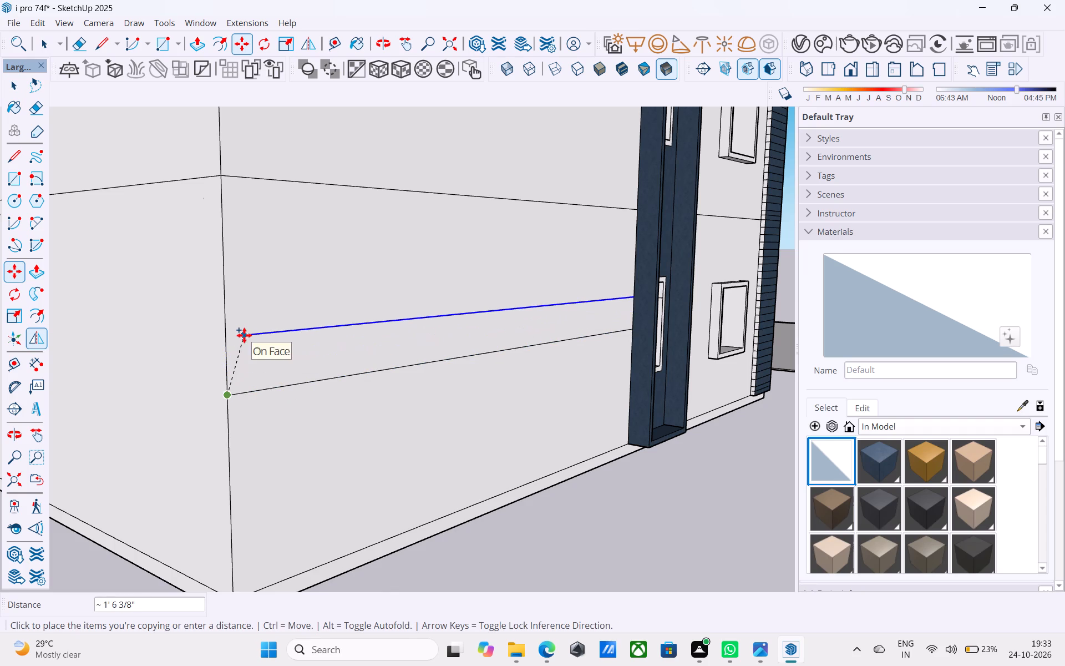
type("2'")
key("Return")
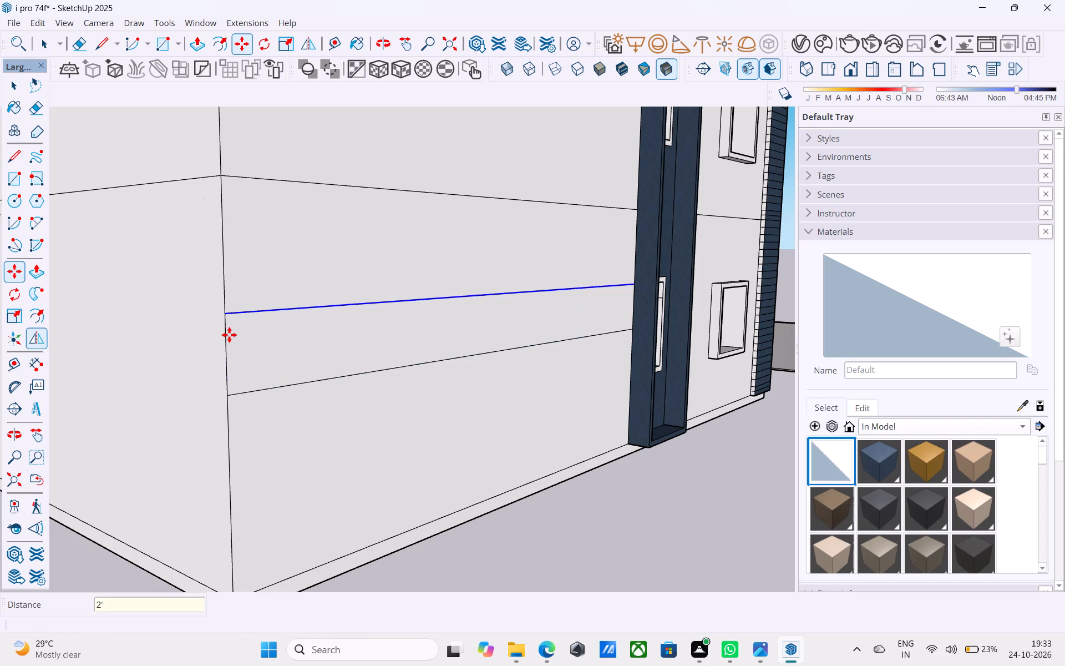
type("1.5'")
key("Return")
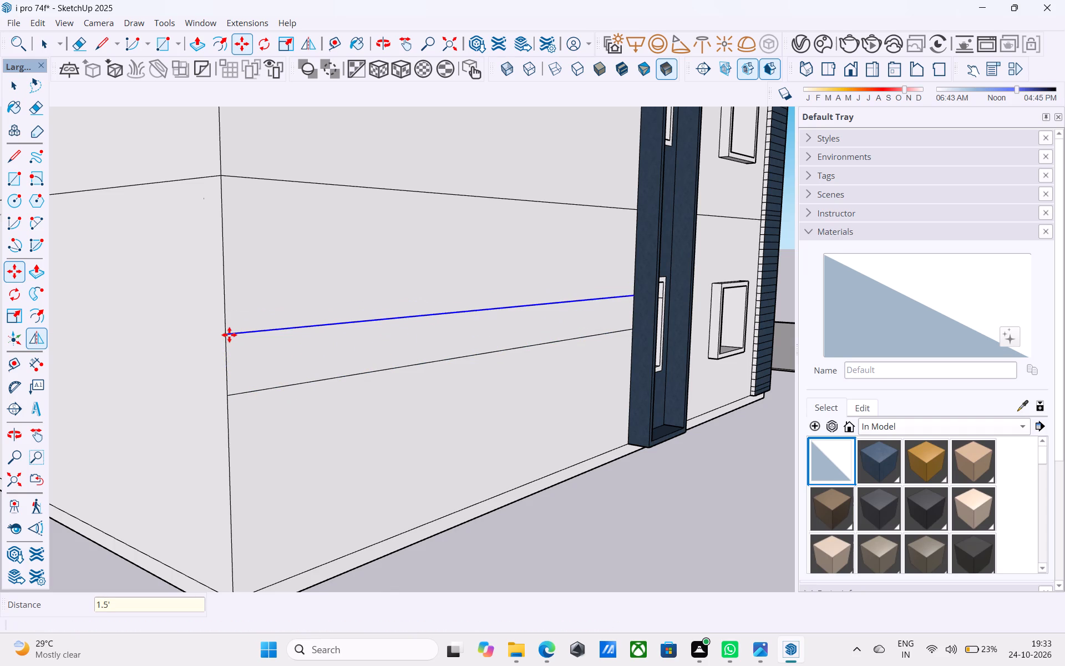
Copy the upper line 3' downward to bound a wall band, and erase the original line between the two.
key("space")
key("m")
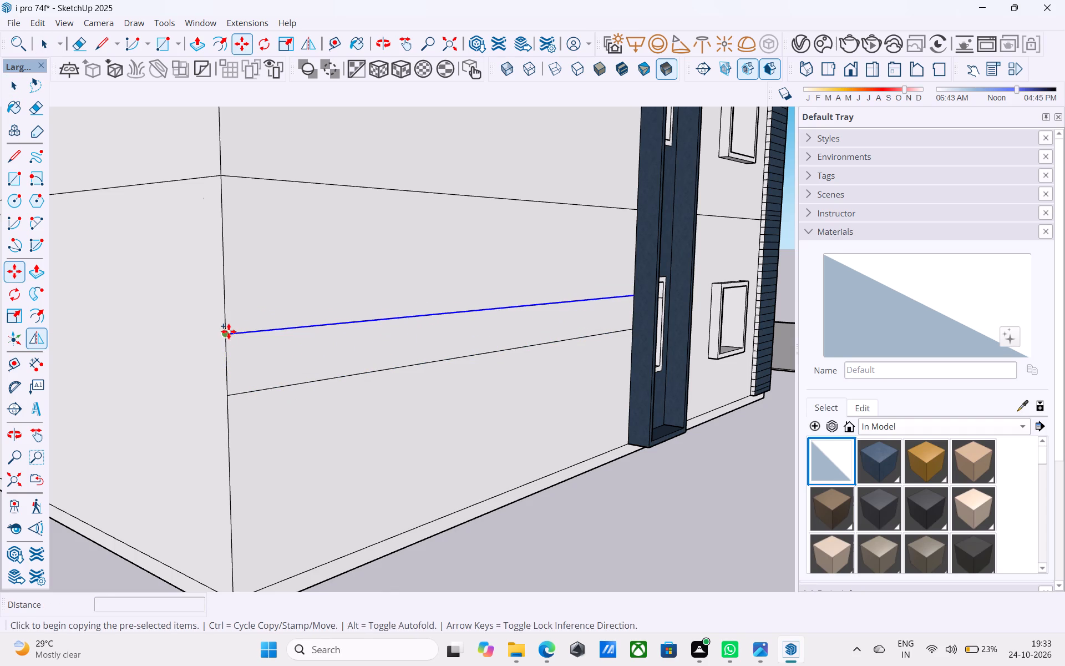
left_click(229, 331)
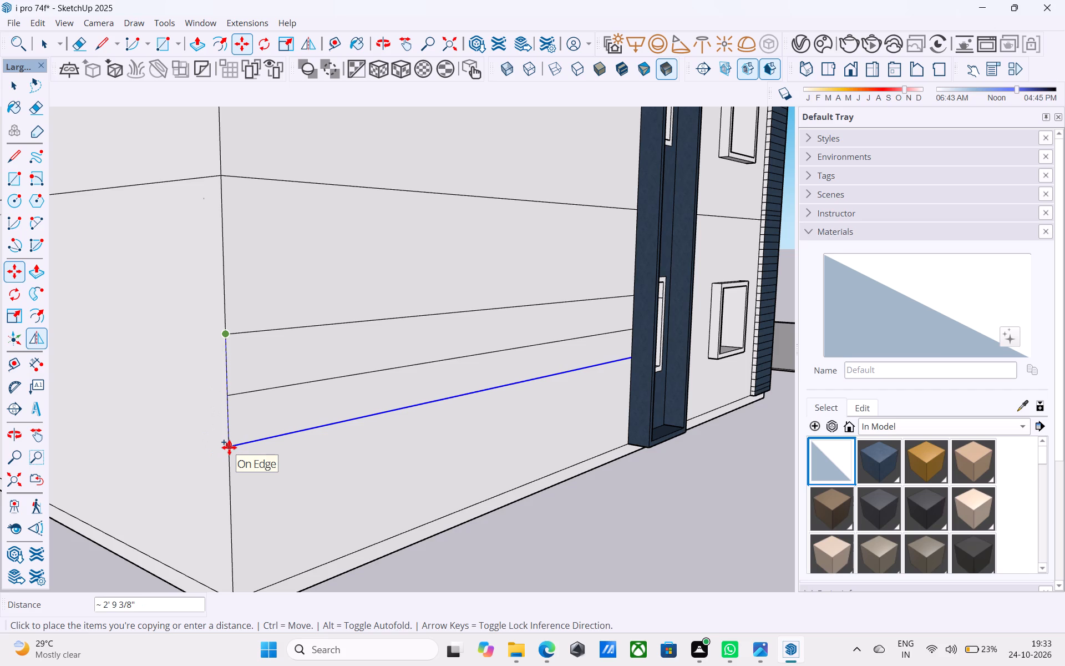
type("3'")
key("Return")
key("e")
left_click_drag(293, 391, 290, 385)
Push/Pull the band between the two ground-floor side-wall lines outward 3".
scroll(290, 376, "down", 11)
middle_click_drag(289, 380, 250, 402)
scroll(250, 402, "up", 6)
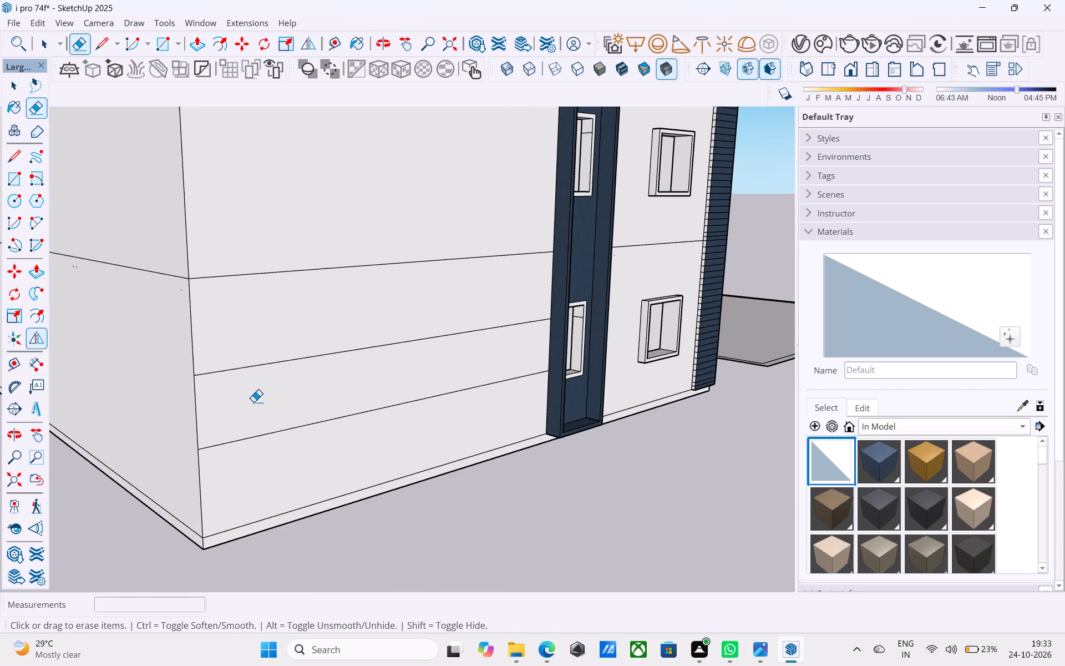
key("space")
left_click(256, 400)
key("p")
left_click(256, 400)
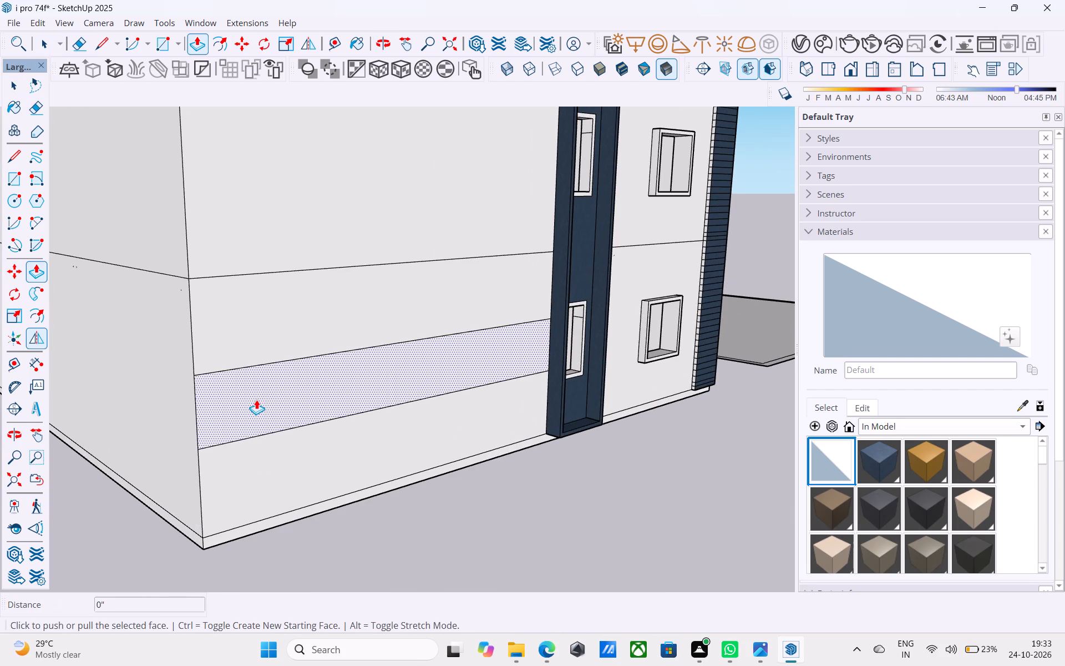
type("3\"")
key("Return")
key("space")
Draw a 40' horizontal line across the ground-floor rear wall, from the side band's upper corner to the opposite building corner.
scroll(265, 403, "down", 5)
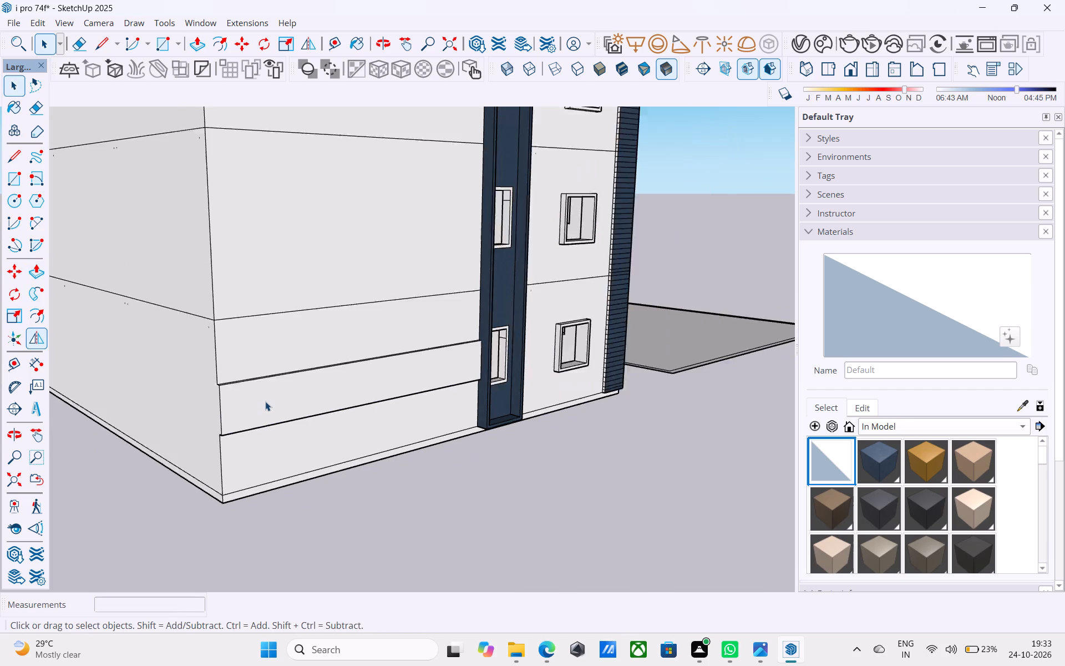
middle_click_drag(265, 401, 377, 385)
scroll(381, 365, "down", 4)
middle_click_drag(382, 365, 541, 420, "shift")
scroll(541, 420, "up", 4)
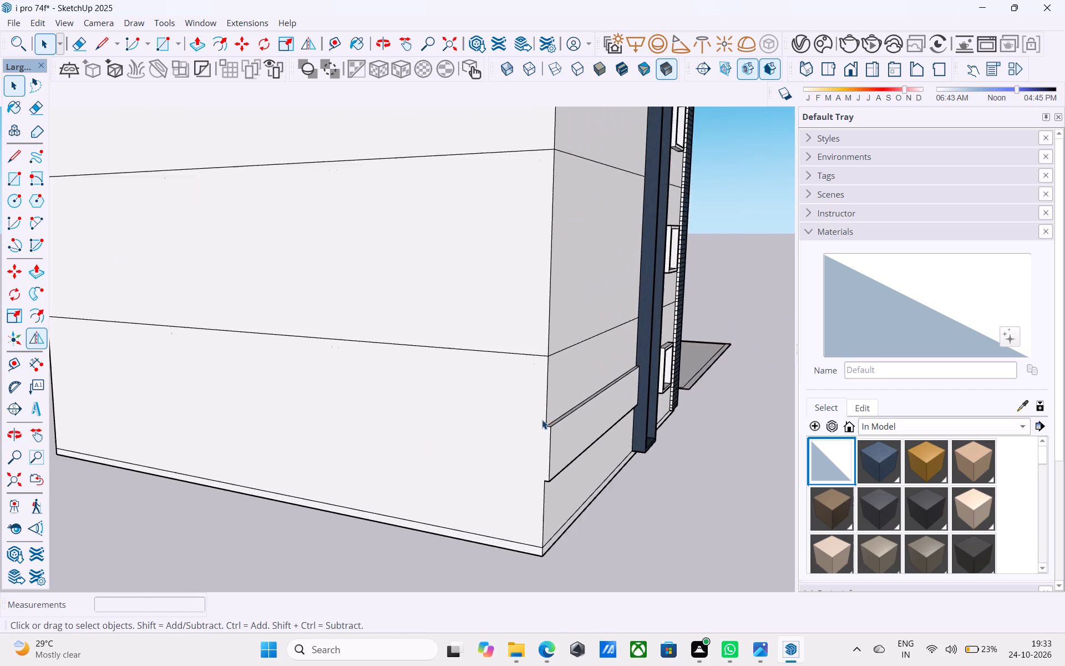
scroll(542, 420, "up", 8)
key("l")
left_click(545, 433)
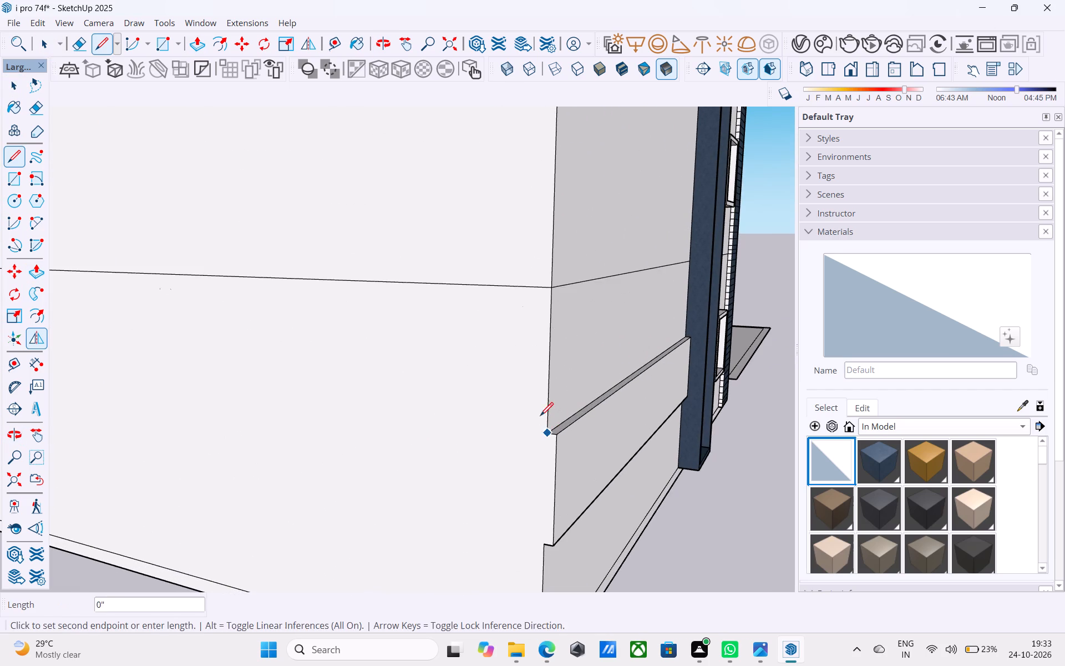
scroll(539, 413, "down", 5)
middle_click_drag(319, 375, 753, 438, "shift")
middle_click_drag(275, 425, 572, 436)
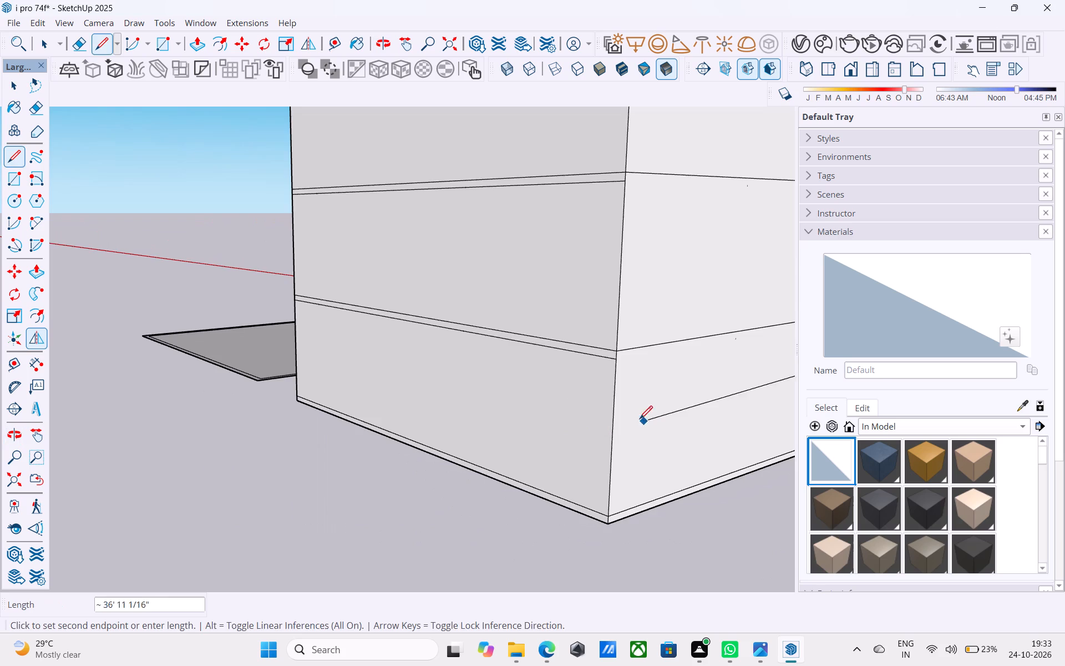
middle_click_drag(635, 418, 470, 412, "shift")
scroll(443, 422, "up", 2)
left_click(443, 411)
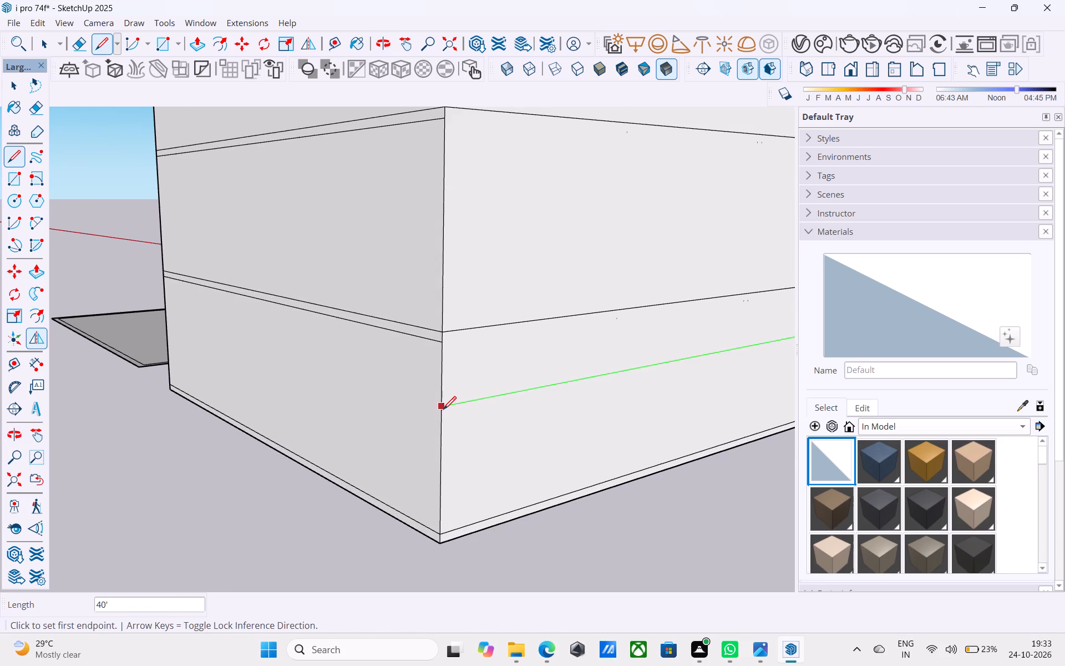
Draw a parallel line about 40' long across the rear wall, from the side band's lower corner to the opposite building corner.
scroll(339, 400, "down", 10)
middle_click_drag(410, 389, 65, 355)
scroll(308, 386, "up", 14)
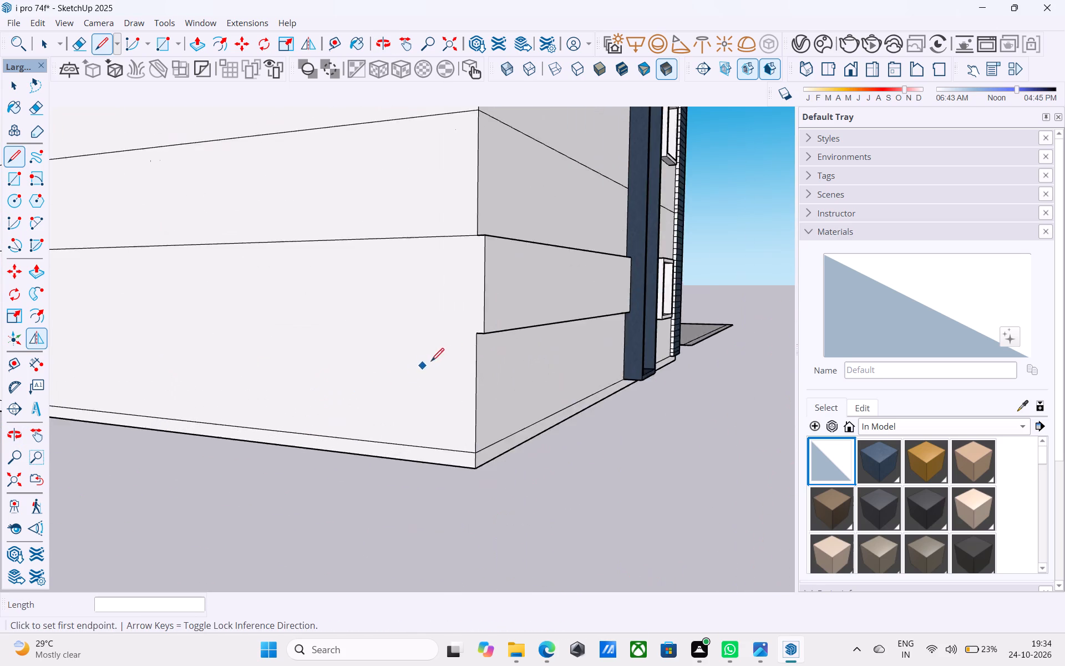
scroll(431, 362, "up", 13)
left_click(496, 314)
scroll(496, 312, "up", 1)
scroll(496, 312, "down", 9)
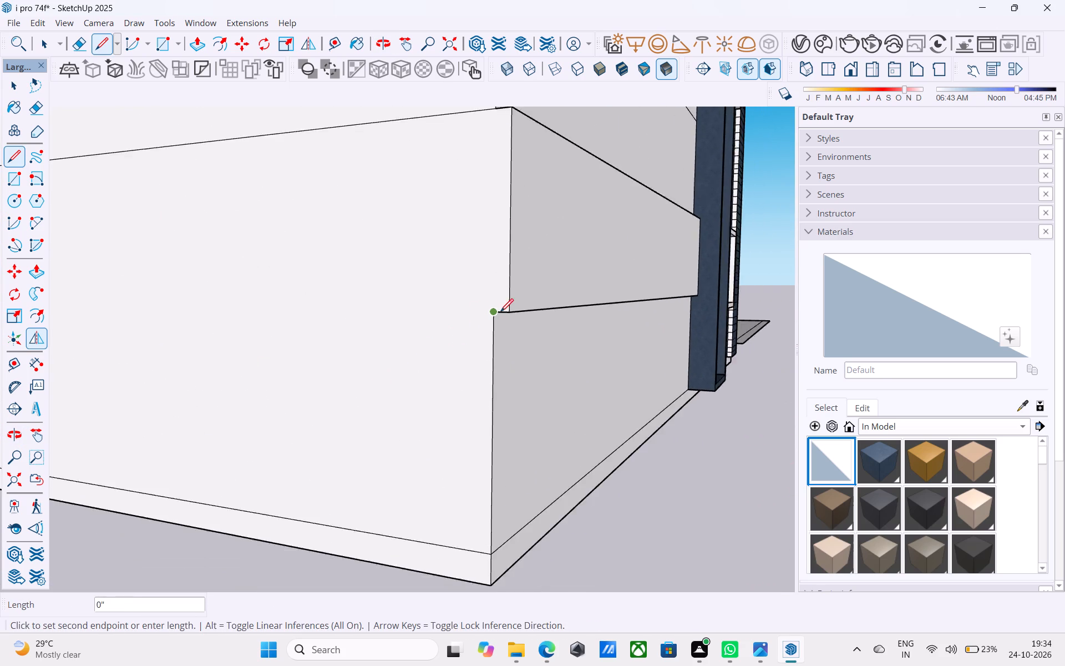
scroll(500, 313, "down", 7)
middle_click_drag(312, 306, 767, 329, "shift")
scroll(742, 325, "down", 6)
middle_click(337, 355, "shift")
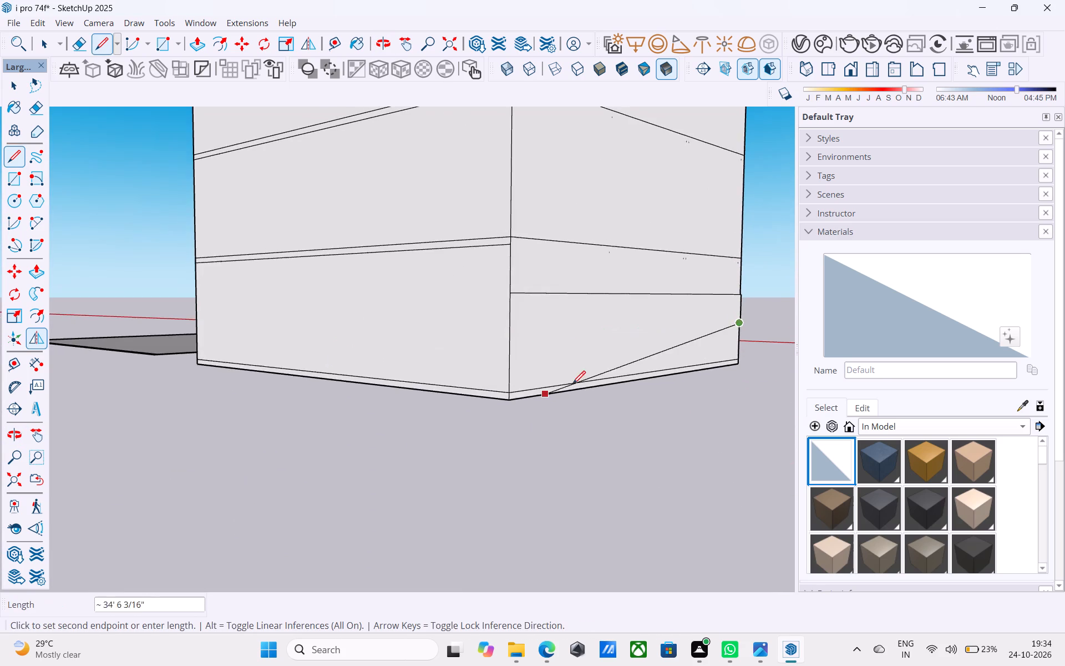
scroll(574, 383, "up", 5)
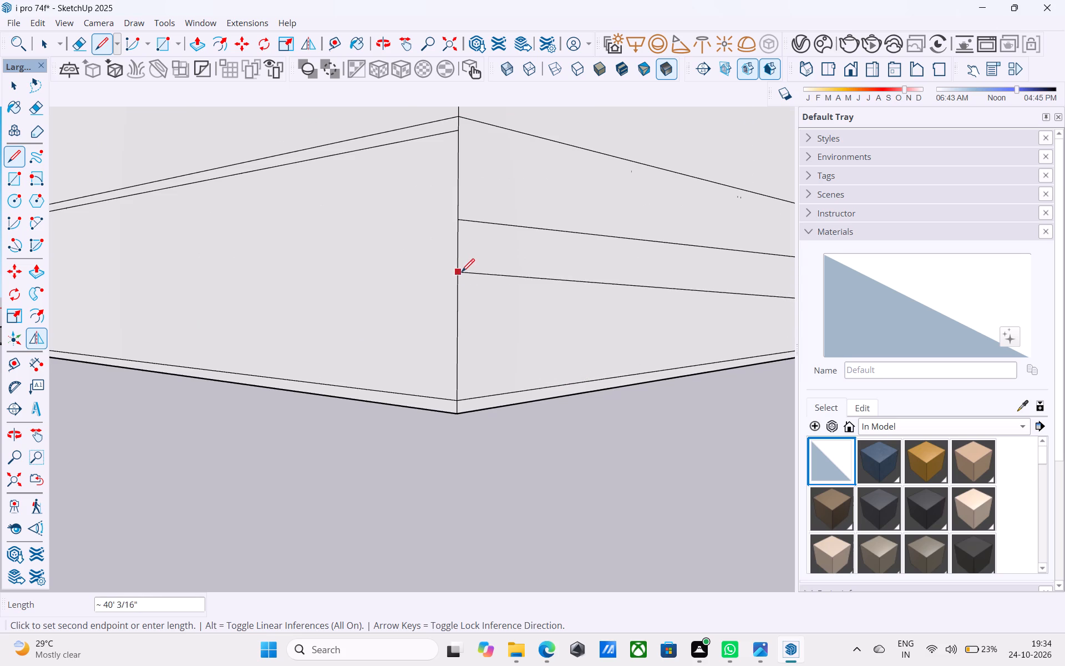
scroll(461, 274, "down", 1)
middle_click_drag(461, 274, 373, 348)
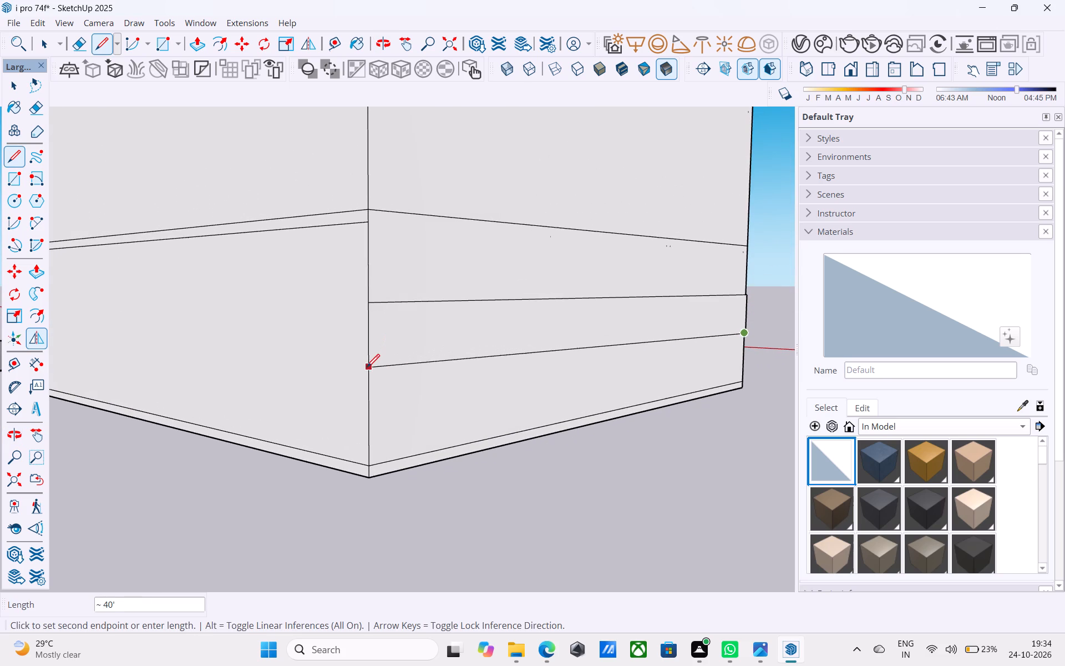
left_click(367, 372)
Push/Pull the rear-wall band between the two lines outward by the same distance as the side-wall band.
scroll(371, 370, "down", 5)
middle_click_drag(443, 365, 121, 415)
middle_click_drag(161, 404, 240, 402)
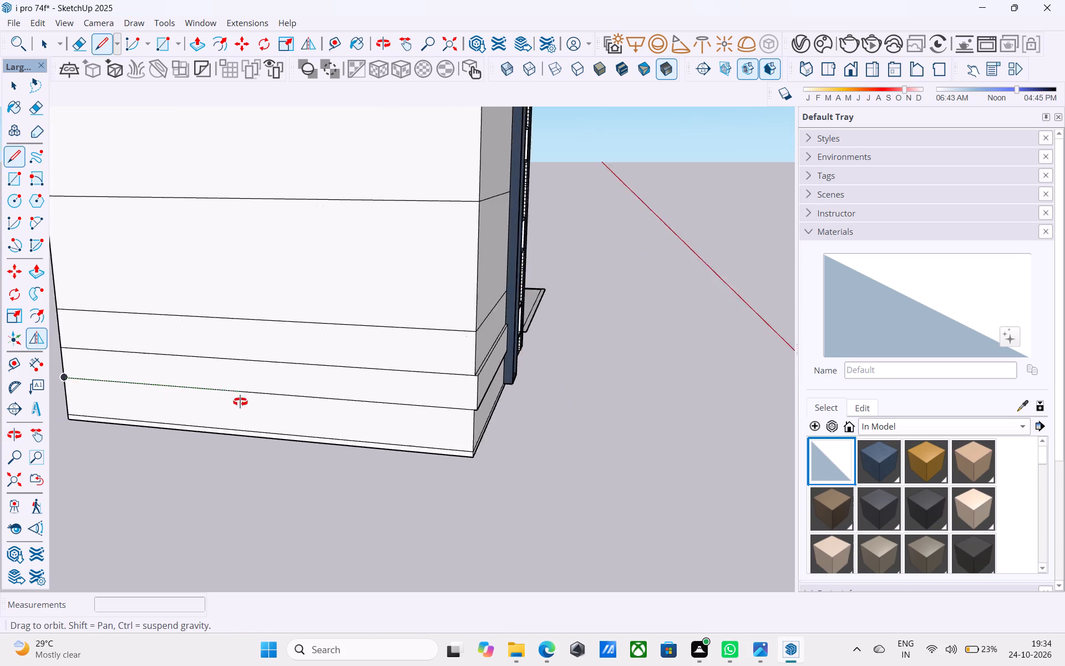
middle_click_drag(240, 402, 104, 394)
scroll(390, 369, "down", 5)
key("space")
scroll(319, 383, "up", 9)
left_click(326, 367)
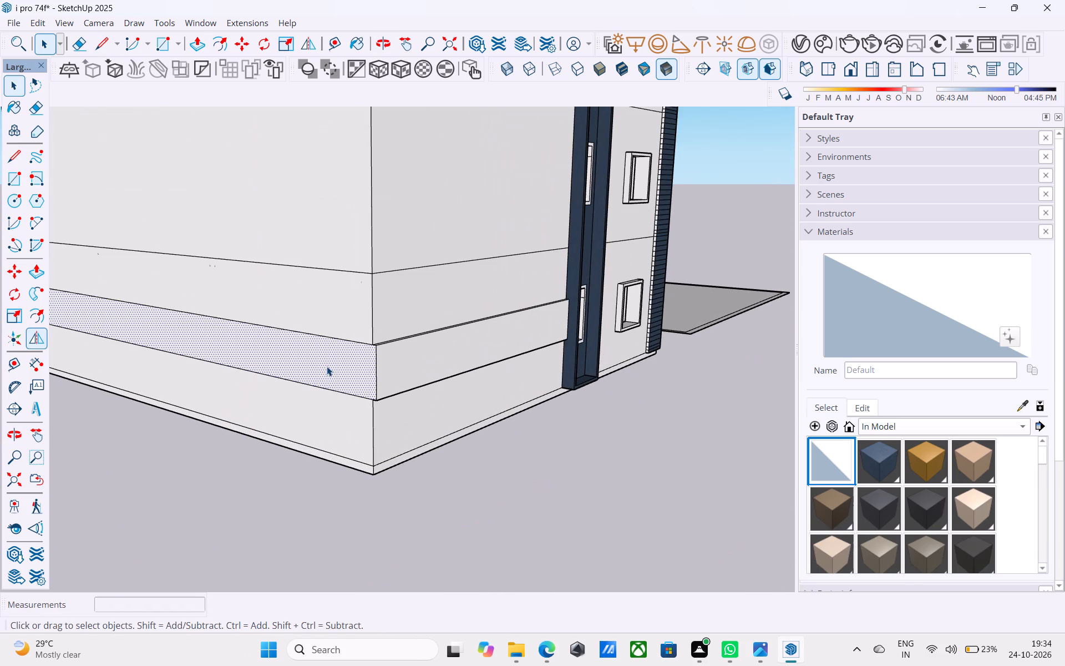
key("p")
double_click(327, 366)
key("space")
Draw a horizontal line across the opposite side wall, from the rear band's upper corner to the front ochre facade.
scroll(338, 362, "down", 10)
middle_click_drag(336, 365, 229, 386)
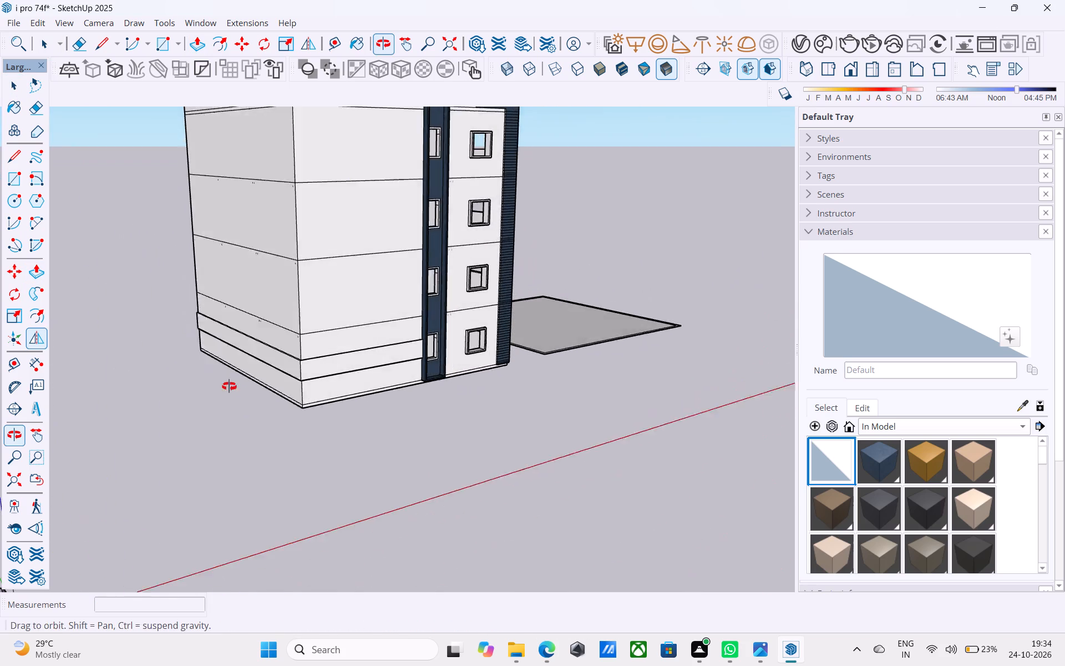
middle_click_drag(229, 386, 221, 395)
middle_click_drag(326, 385, 329, 488)
scroll(329, 482, "up", 5)
middle_click_drag(323, 448, 701, 386)
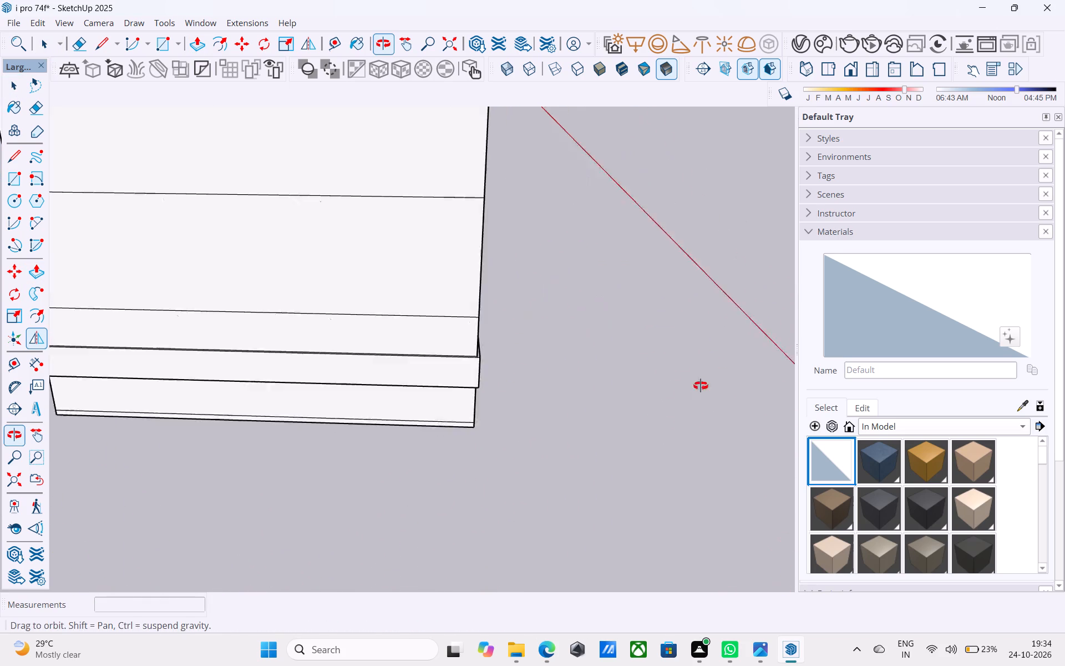
middle_click_drag(701, 386, 787, 363)
middle_click_drag(532, 364, 767, 334)
scroll(767, 334, "down", 5)
middle_click_drag(672, 351, 812, 395)
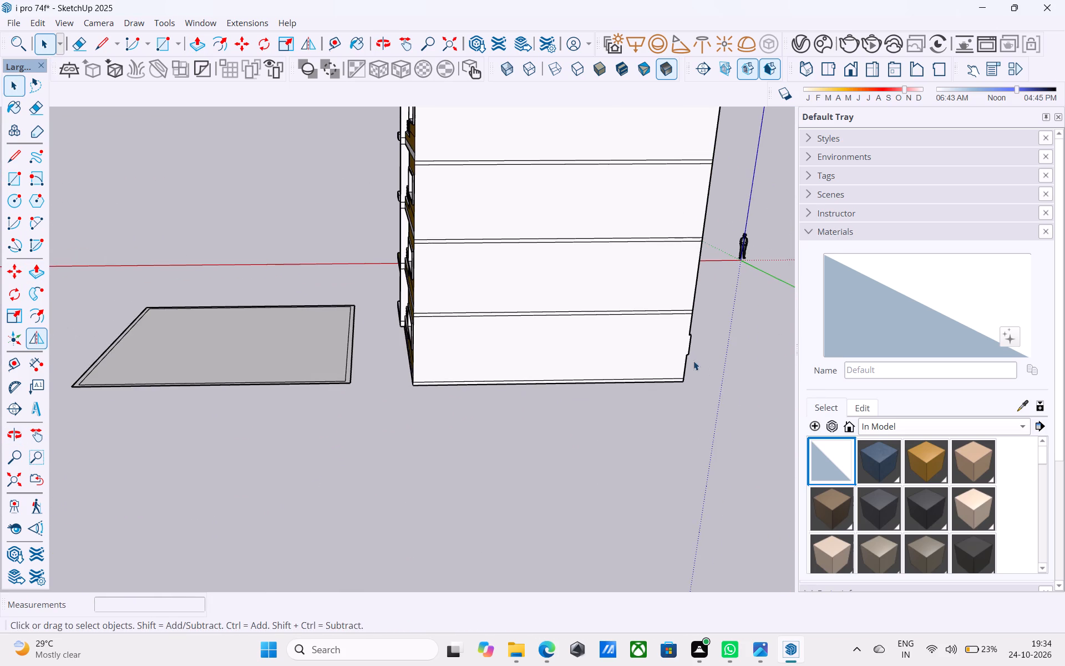
scroll(687, 355, "up", 4)
key("l")
scroll(678, 355, "up", 10)
left_click(701, 290)
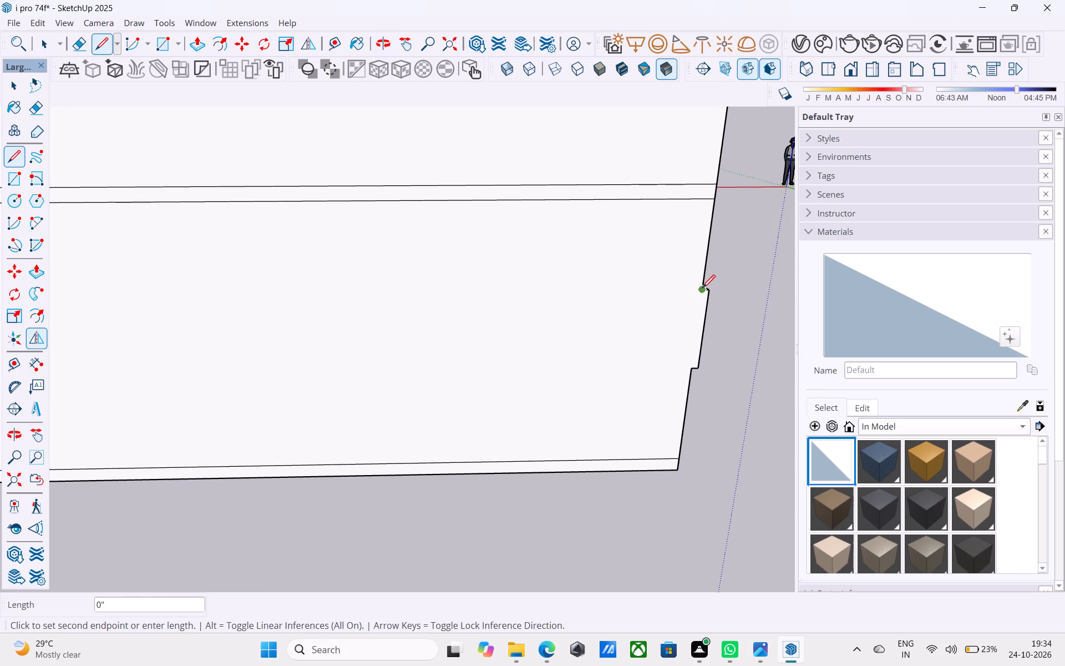
scroll(702, 289, "down", 6)
middle_click_drag(432, 299, 778, 325, "shift")
scroll(521, 338, "up", 6)
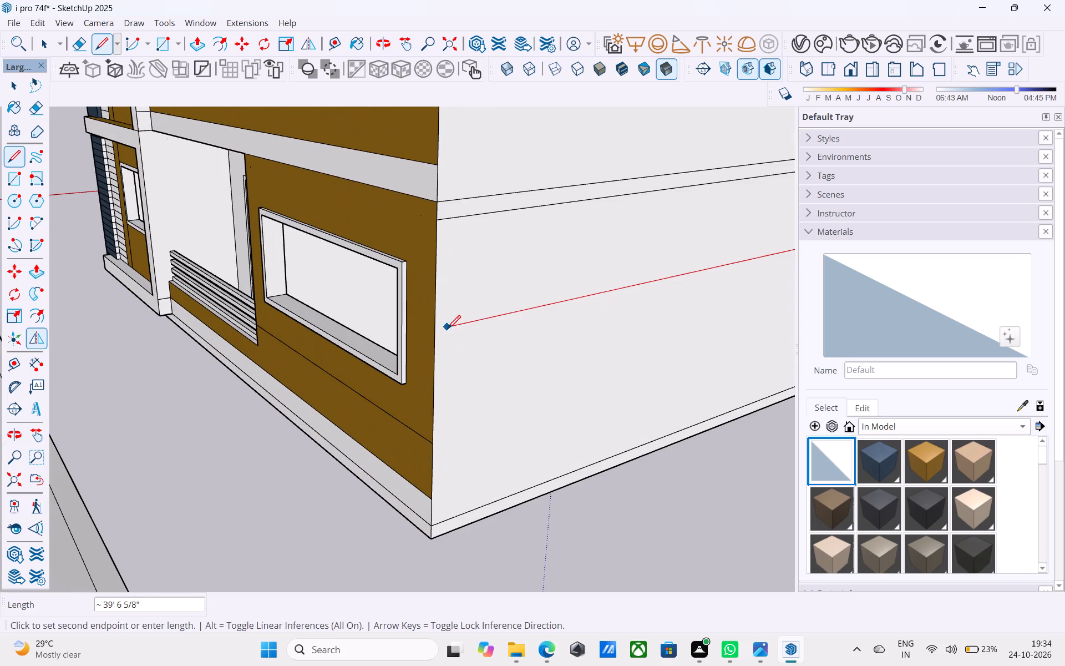
left_click(438, 326)
Draw a second line about 40' long across the opposite side wall, from the rear band's lower corner to the front facade corner.
scroll(289, 360, "down", 11)
middle_click_drag(616, 363, 452, 342)
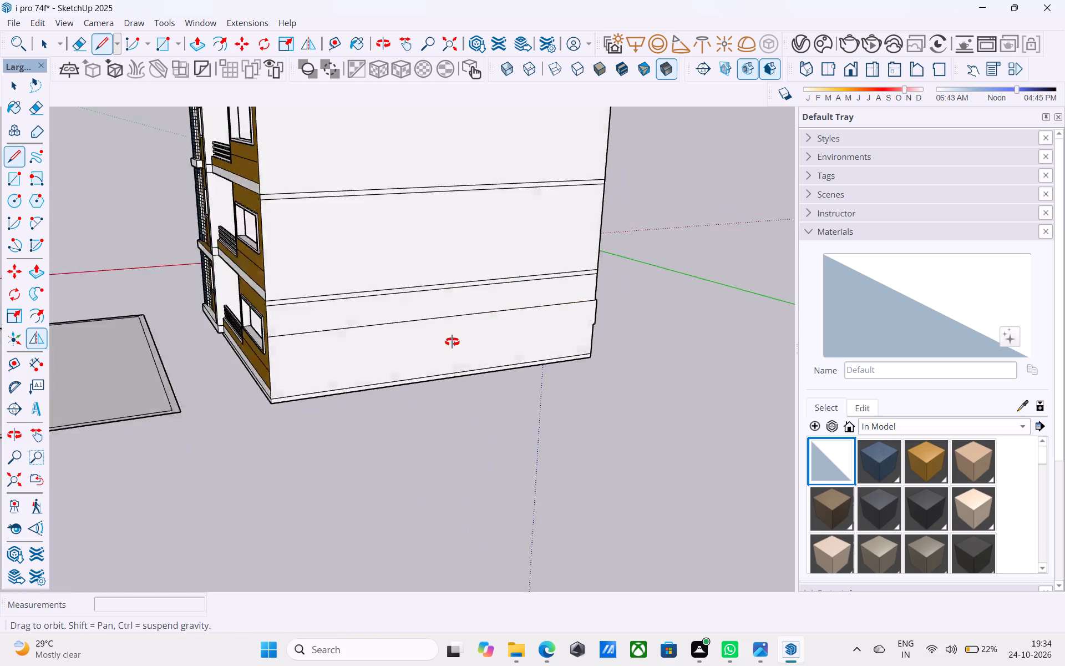
middle_click_drag(452, 342, 290, 367)
middle_click_drag(405, 395, 386, 384)
scroll(459, 383, "up", 15)
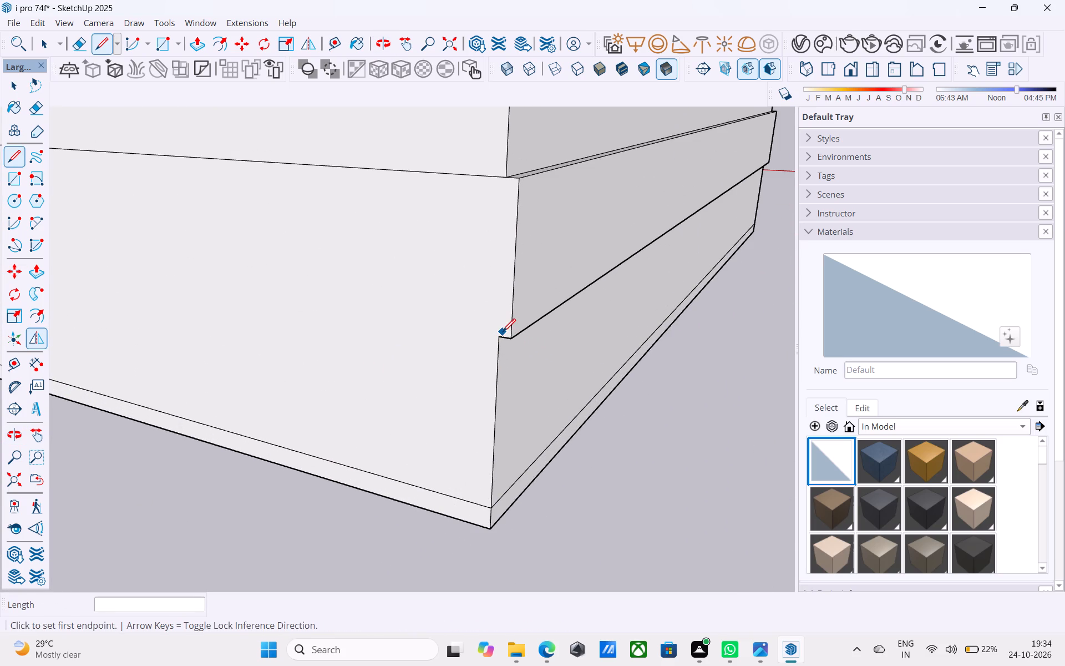
left_click(503, 333)
scroll(504, 332, "up", 1)
key("l")
scroll(504, 332, "up", 6)
left_click(496, 341)
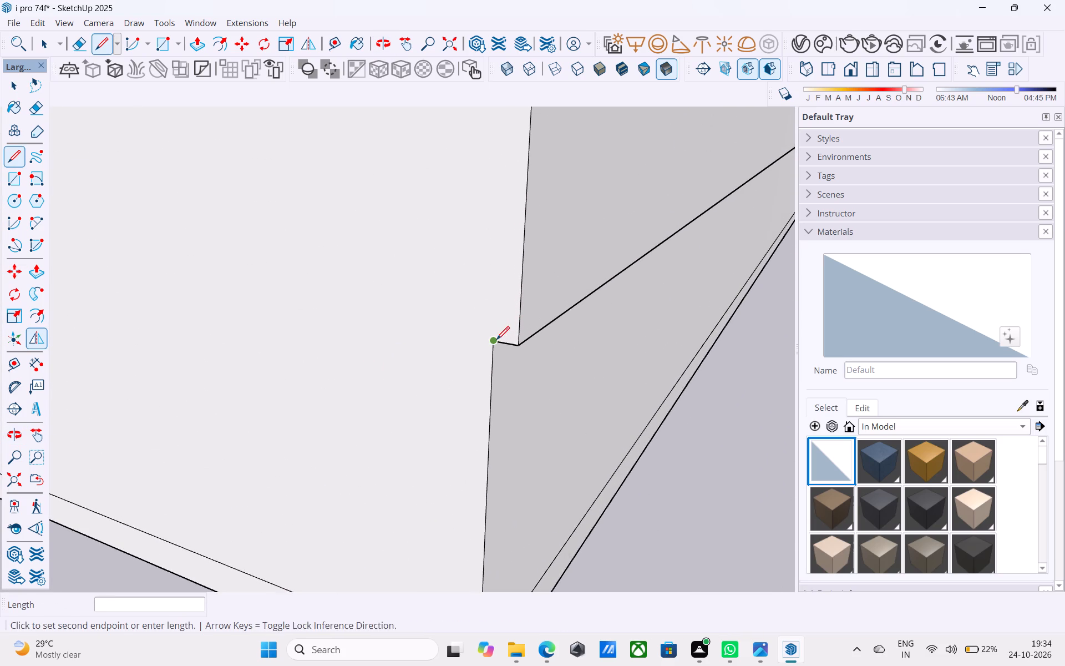
scroll(594, 335, "down", 18)
scroll(427, 320, "down", 5)
middle_click_drag(422, 320, 821, 337)
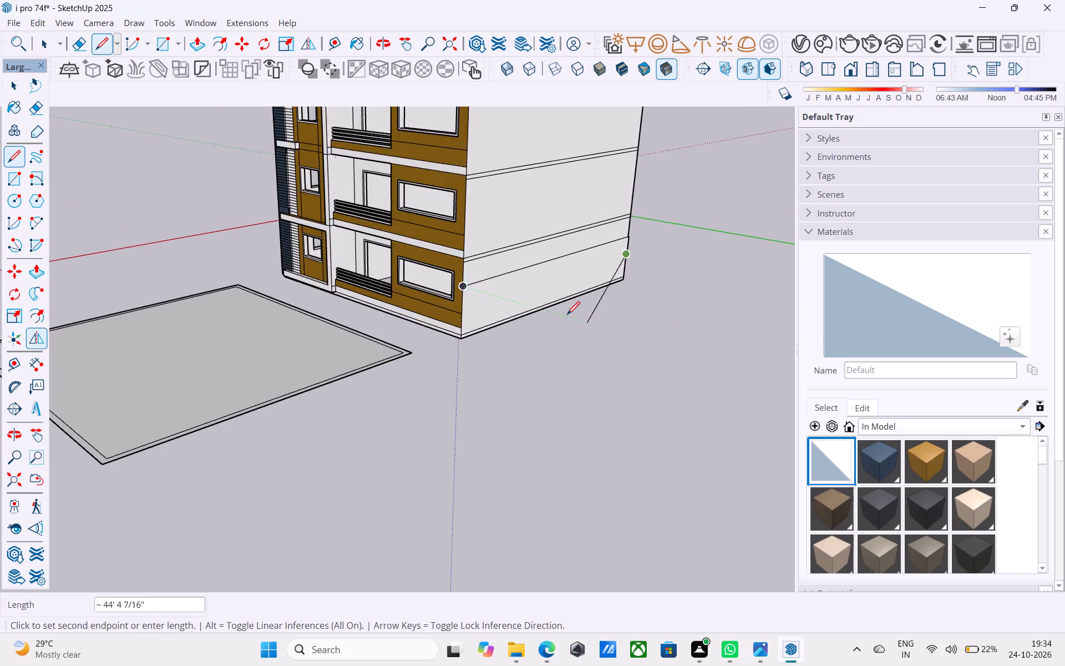
scroll(555, 315, "up", 11)
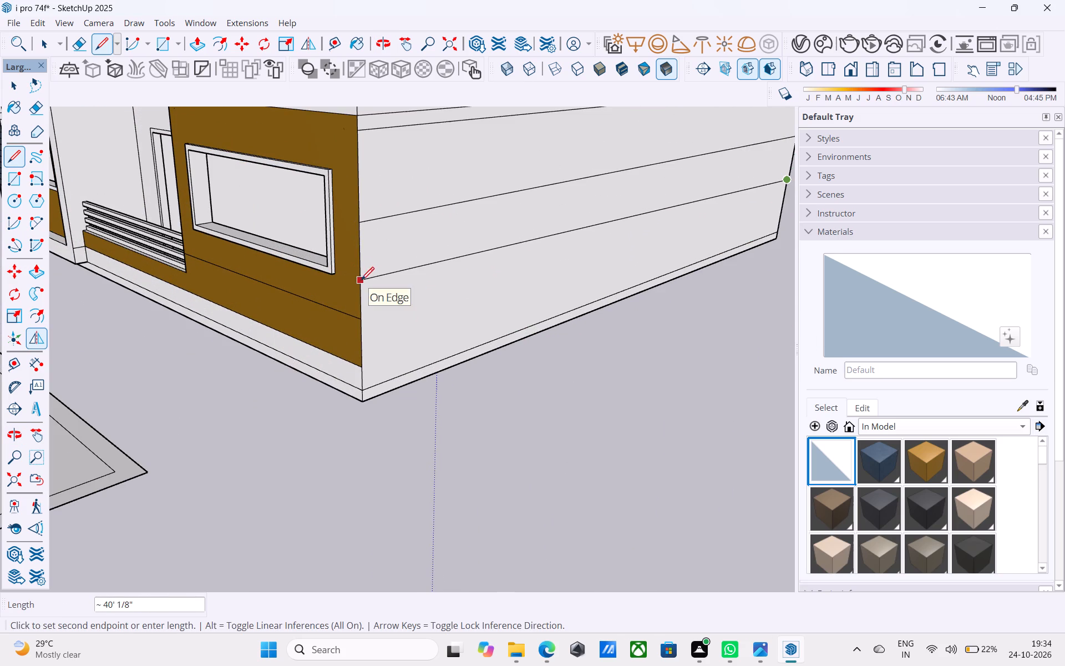
left_click(363, 296)
Push/Pull the opposite side wall's band between the two lines outward by the same distance as the other bands.
middle_click_drag(404, 277, 173, 342, "shift")
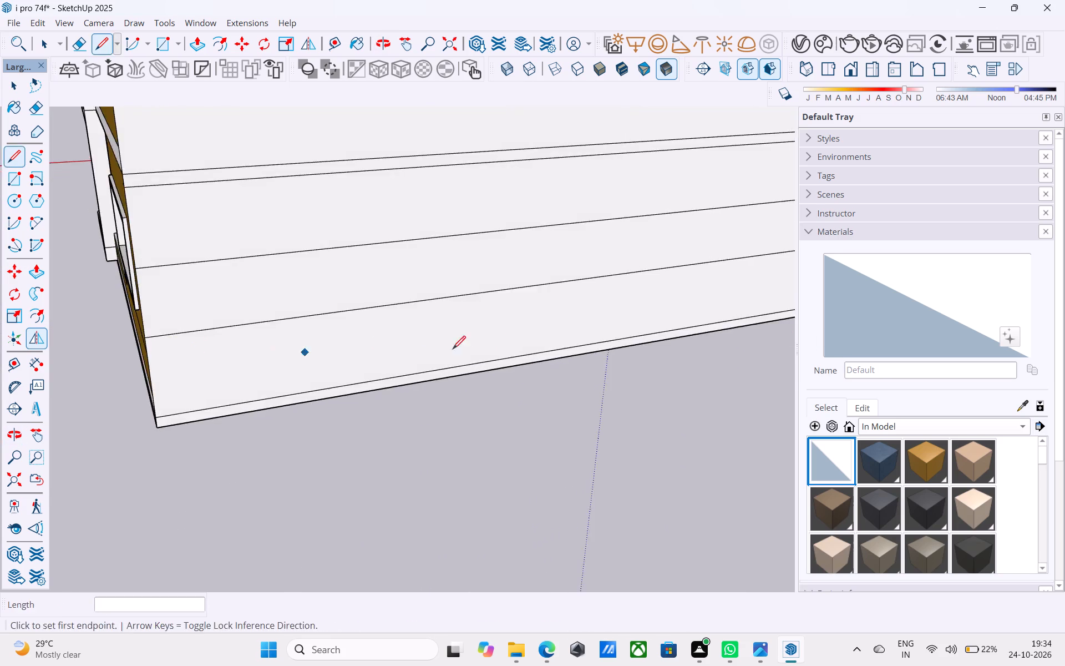
middle_click_drag(500, 350, 162, 344)
scroll(191, 329, "down", 6)
scroll(331, 330, "up", 8)
key("space")
left_click(351, 322)
key("p")
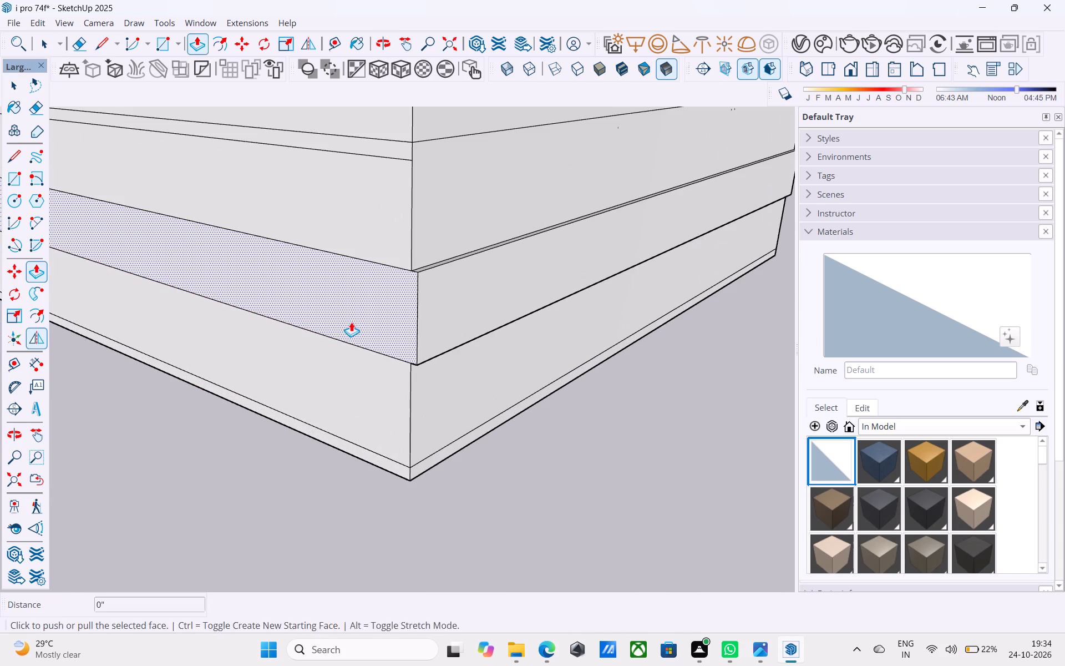
double_click(351, 322)
key("space")
Erase the stray edges on the band's top and underside at the corner between the rear and opposite side walls.
scroll(358, 321, "down", 5)
middle_click_drag(473, 279, 465, 364)
key("e")
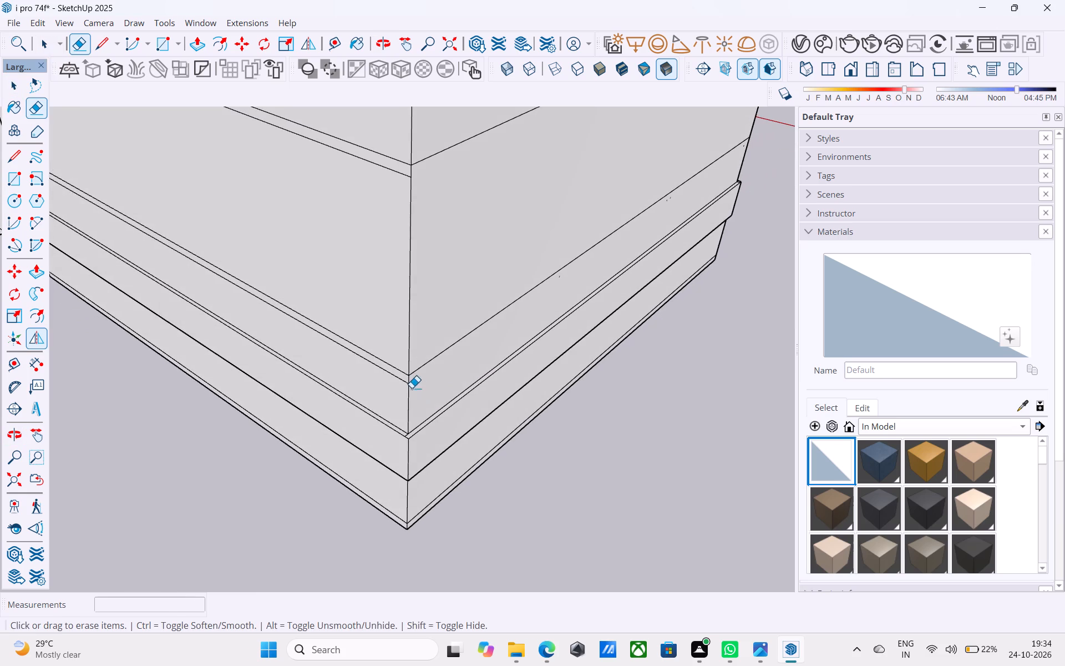
scroll(410, 385, "down", 5)
middle_click_drag(420, 369, 452, 310)
scroll(436, 369, "up", 20)
scroll(436, 369, "up", 1)
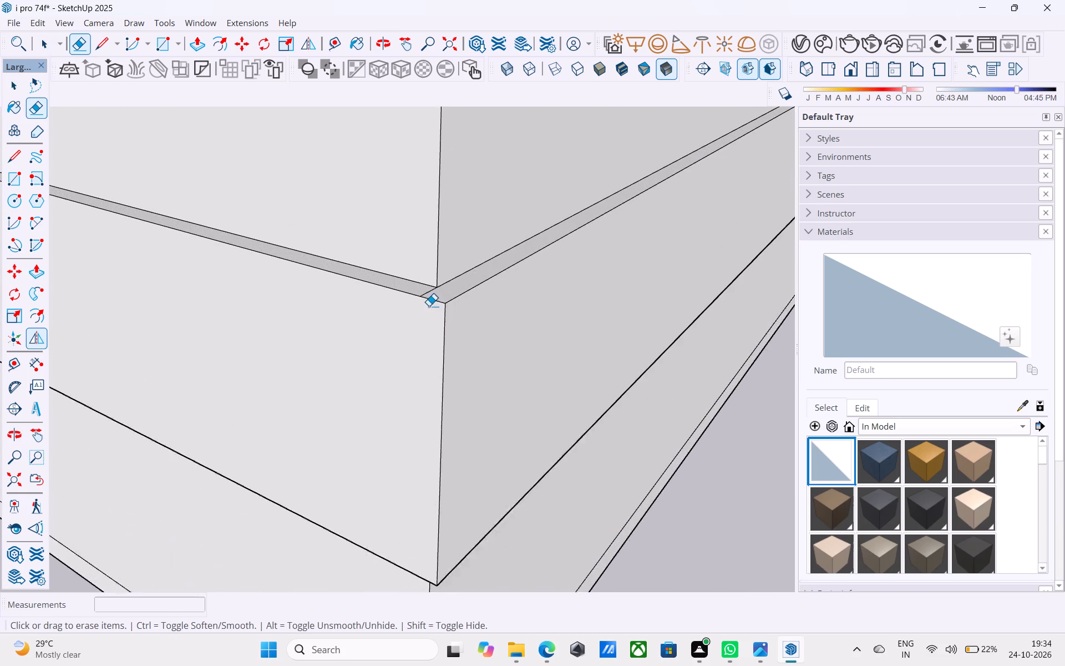
scroll(429, 306, "up", 3)
double_click(424, 289)
left_click(427, 290)
scroll(424, 290, "down", 18)
middle_click_drag(405, 369, 418, 197)
scroll(439, 224, "up", 14)
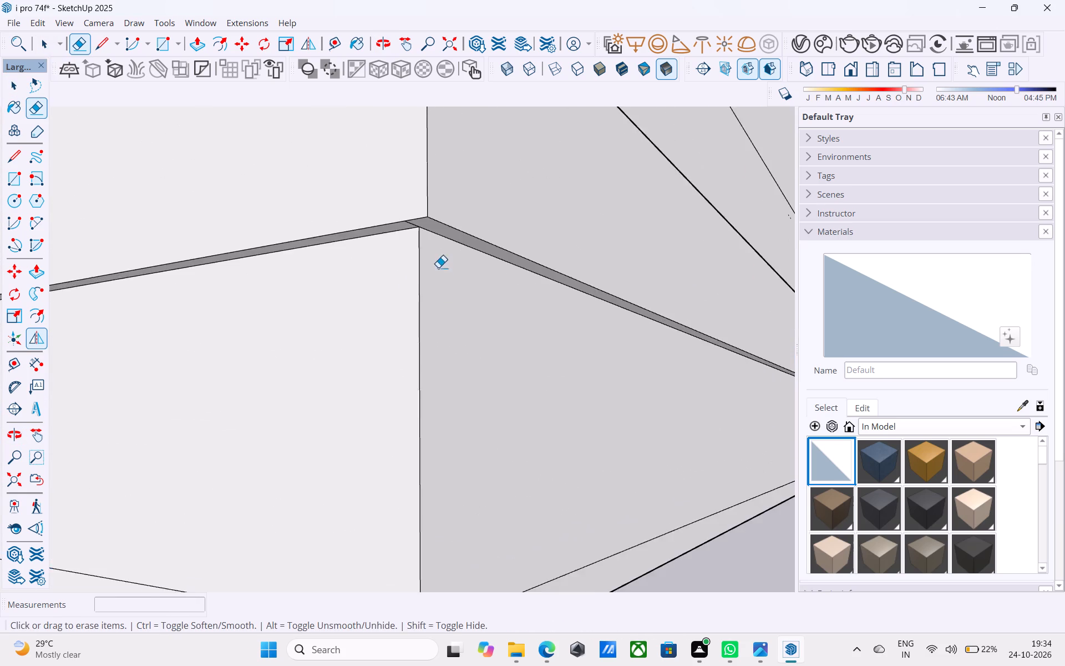
scroll(438, 268, "up", 9)
left_click(396, 187)
Erase the stray edges on the band's top and underside at the rear corner of the blue-framed side wall.
scroll(395, 202, "down", 9)
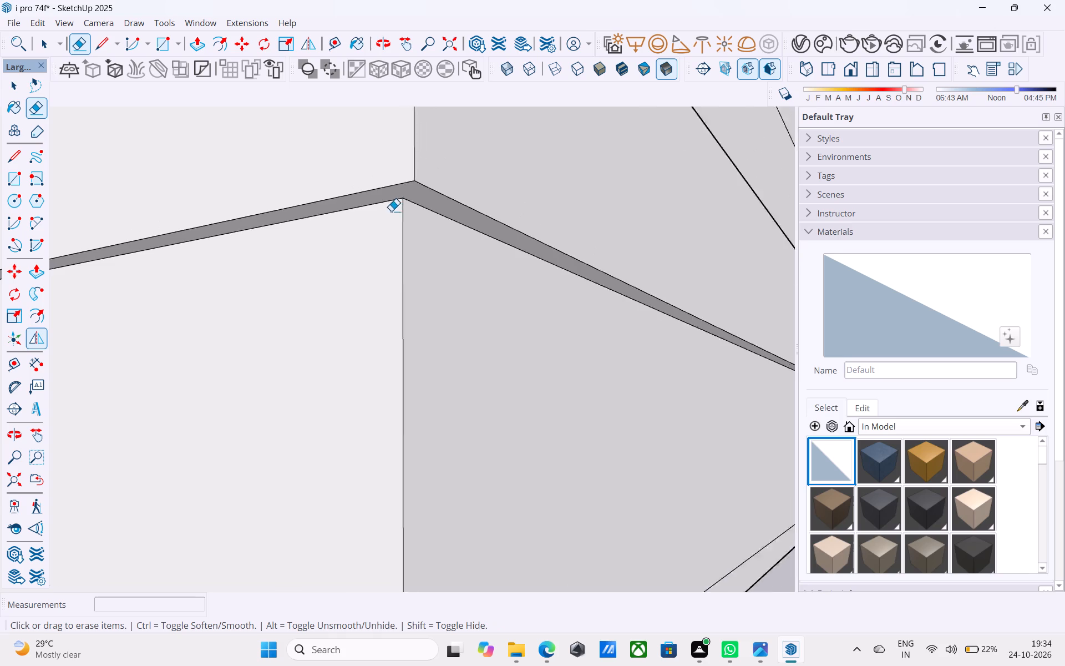
scroll(391, 211, "down", 20)
scroll(391, 211, "down", 2)
middle_click_drag(403, 200, 369, 376)
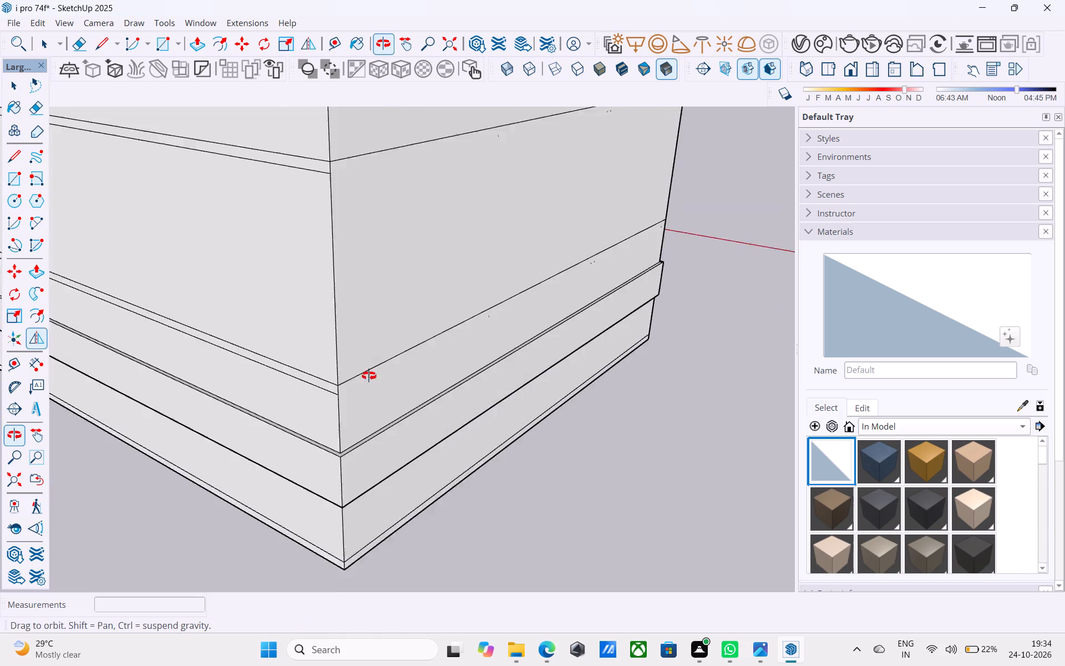
middle_click_drag(369, 376, 368, 378)
scroll(370, 326, "down", 6)
middle_click_drag(406, 317, 169, 384)
scroll(445, 322, "up", 6)
scroll(491, 351, "down", 5)
middle_click_drag(557, 349, 317, 354)
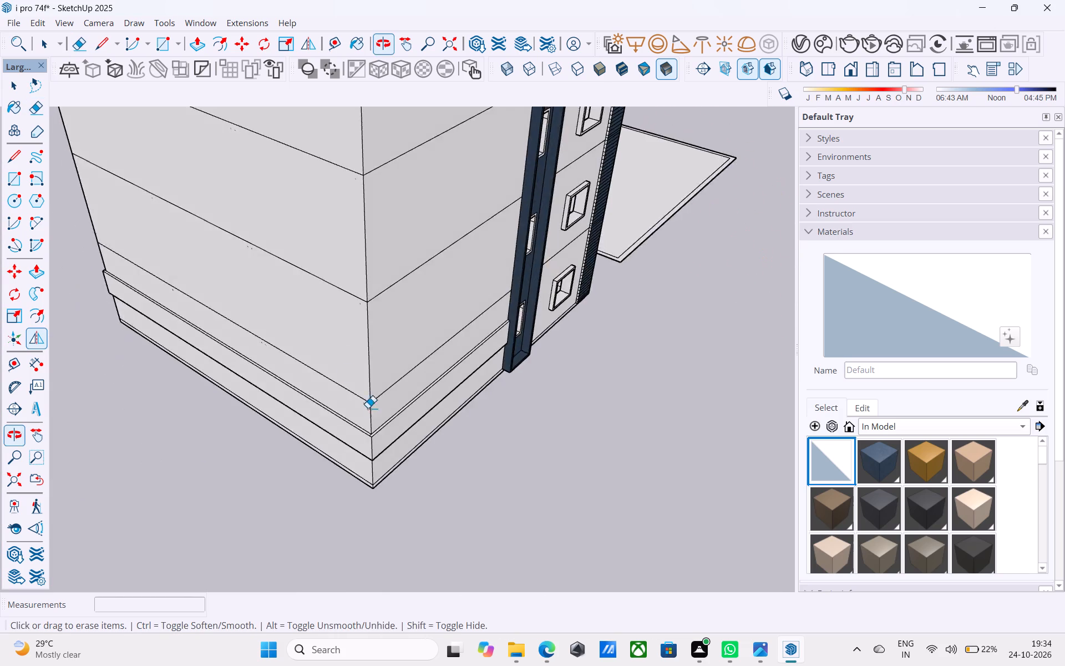
scroll(371, 412, "up", 20)
left_click(359, 450)
scroll(357, 428, "down", 7)
middle_click_drag(354, 451, 351, 403)
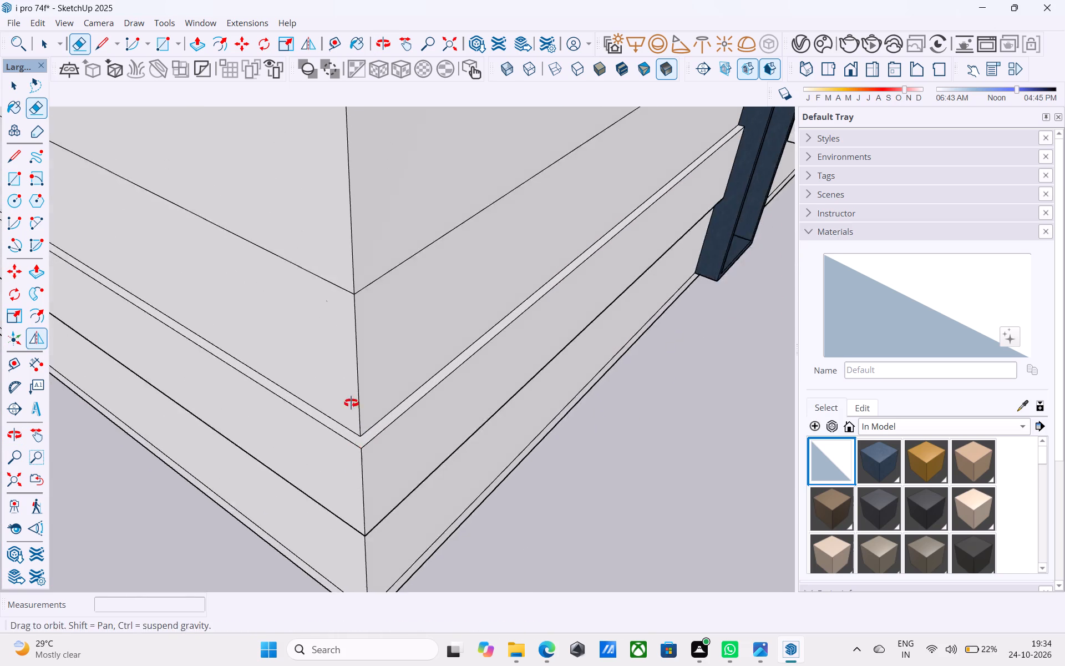
middle_click_drag(351, 403, 355, 224)
middle_click_drag(382, 307, 375, 233)
scroll(356, 196, "up", 11)
left_click(341, 191)
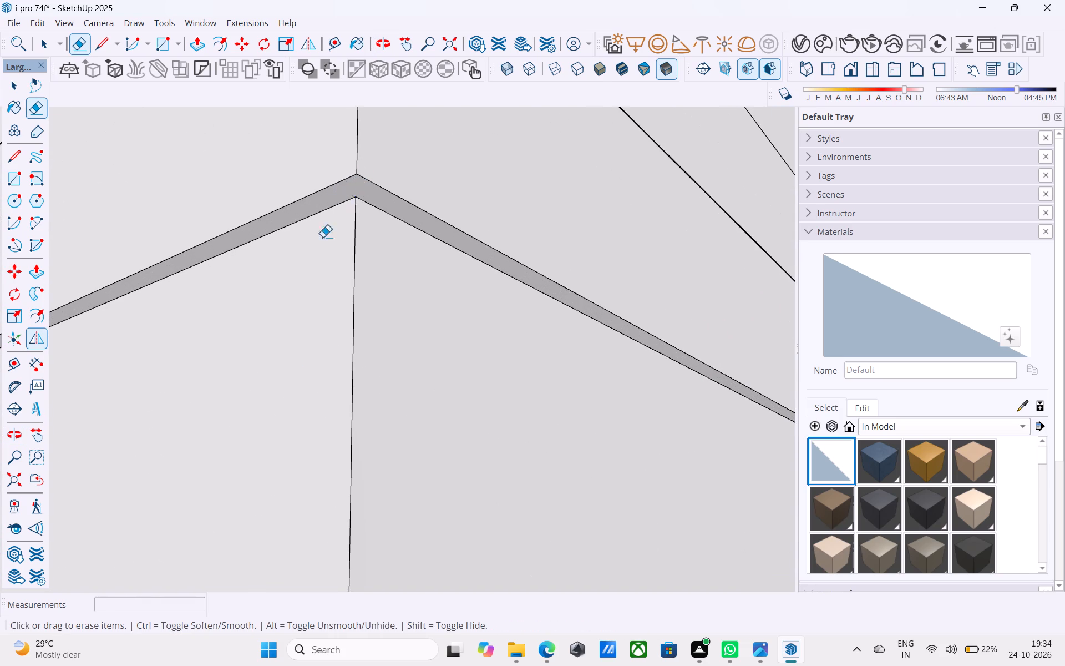
Paint the lowest projecting band with D07_Ochre_Flame on the blue-framed side wall, the rear wall and the opposite side wall.
scroll(298, 338, "down", 20)
scroll(298, 338, "down", 1)
scroll(364, 310, "up", 1)
scroll(365, 310, "down", 2)
middle_click_drag(368, 317, 405, 482)
scroll(399, 463, "down", 7)
middle_click_drag(409, 458, 408, 458)
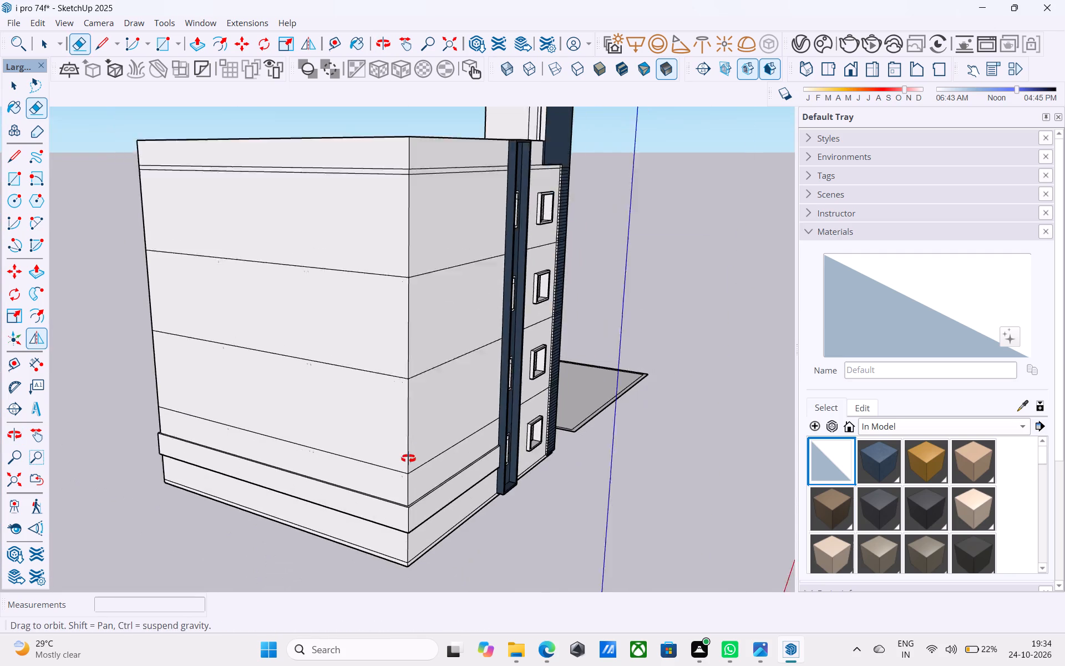
middle_click_drag(408, 458, 410, 448)
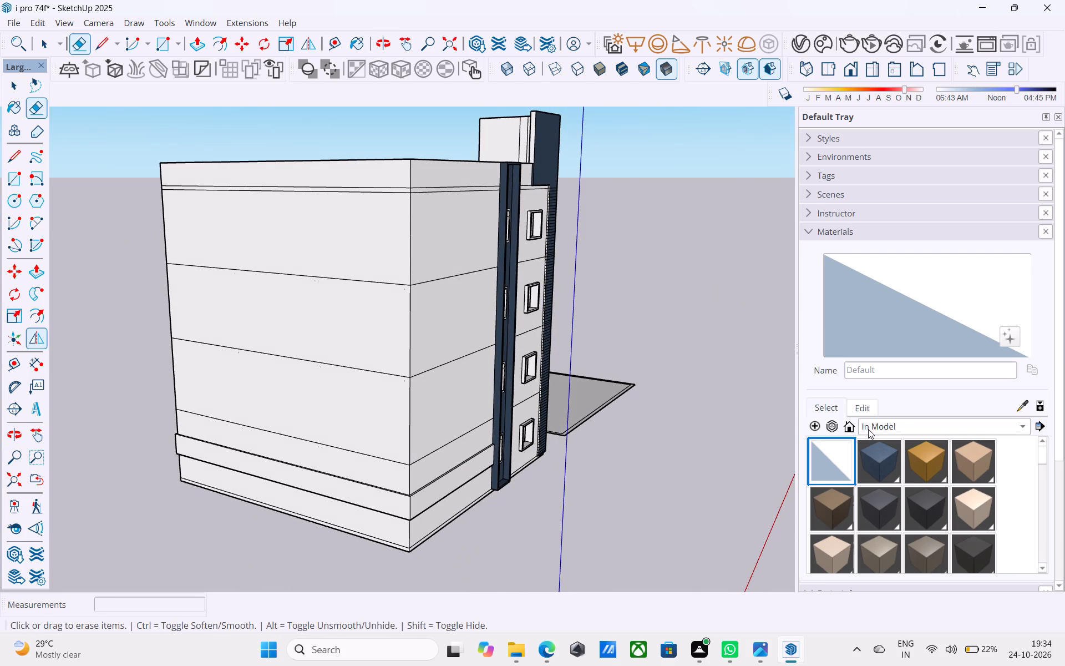
left_click(921, 470)
scroll(491, 535, "up", 9)
left_click(386, 449)
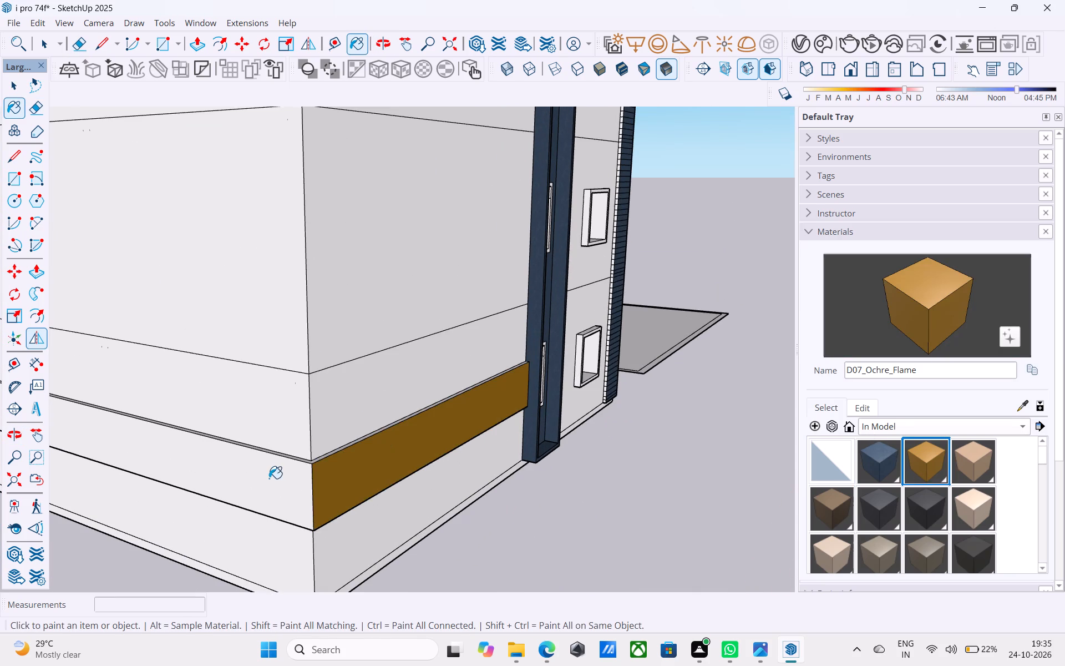
left_click(269, 478)
scroll(617, 432, "down", 11)
middle_click_drag(514, 429, 970, 443)
scroll(463, 440, "up", 8)
left_click(422, 381)
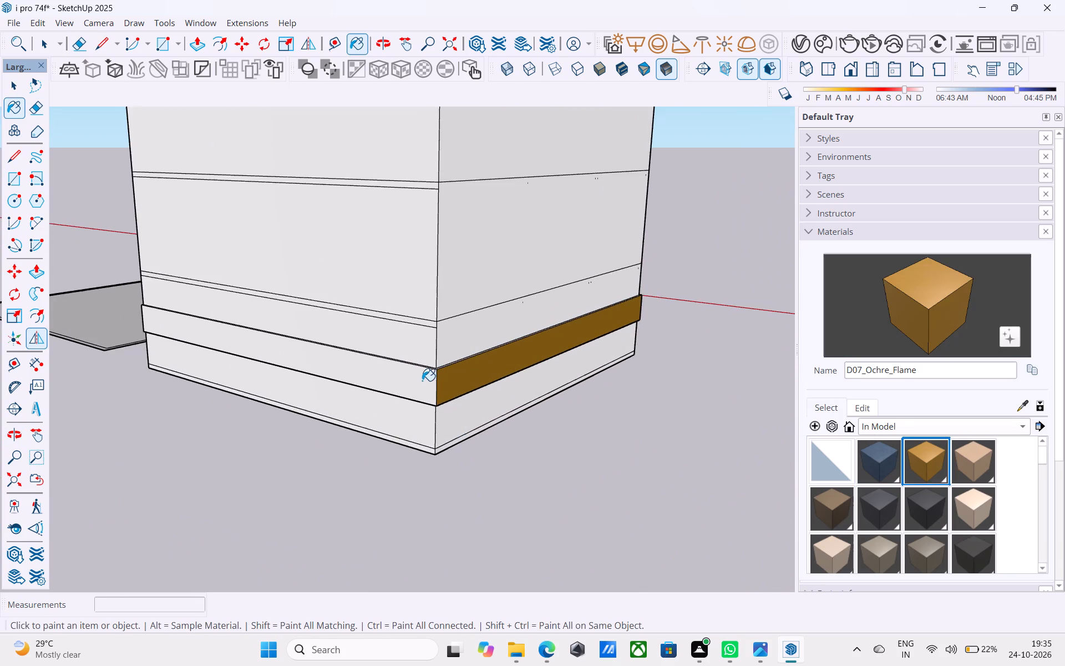
scroll(427, 380, "down", 11)
middle_click_drag(422, 386, 125, 389)
middle_click_drag(348, 365, 163, 357)
scroll(395, 277, "up", 8)
key("space")
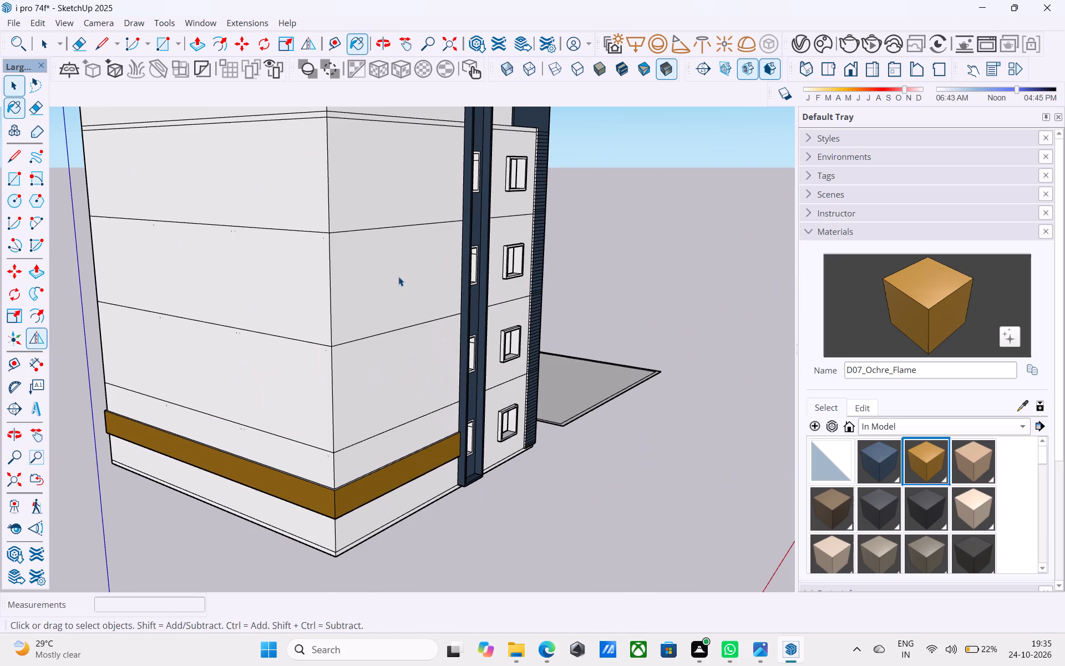
Draw a line about 21' 6" long across the blue-framed side wall at the second storey's mid-height, from the rear corner to the frame.
middle_click_drag(418, 347, 468, 384, "shift")
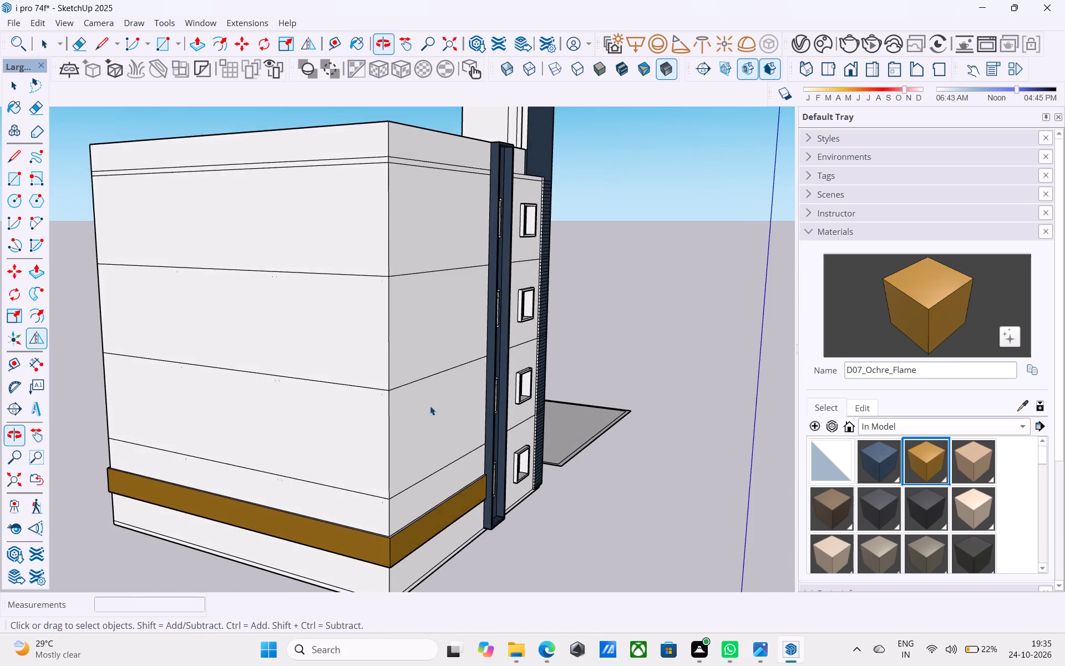
scroll(402, 436, "up", 1)
middle_click_drag(400, 436, 394, 425, "shift")
key("l")
scroll(388, 434, "up", 6)
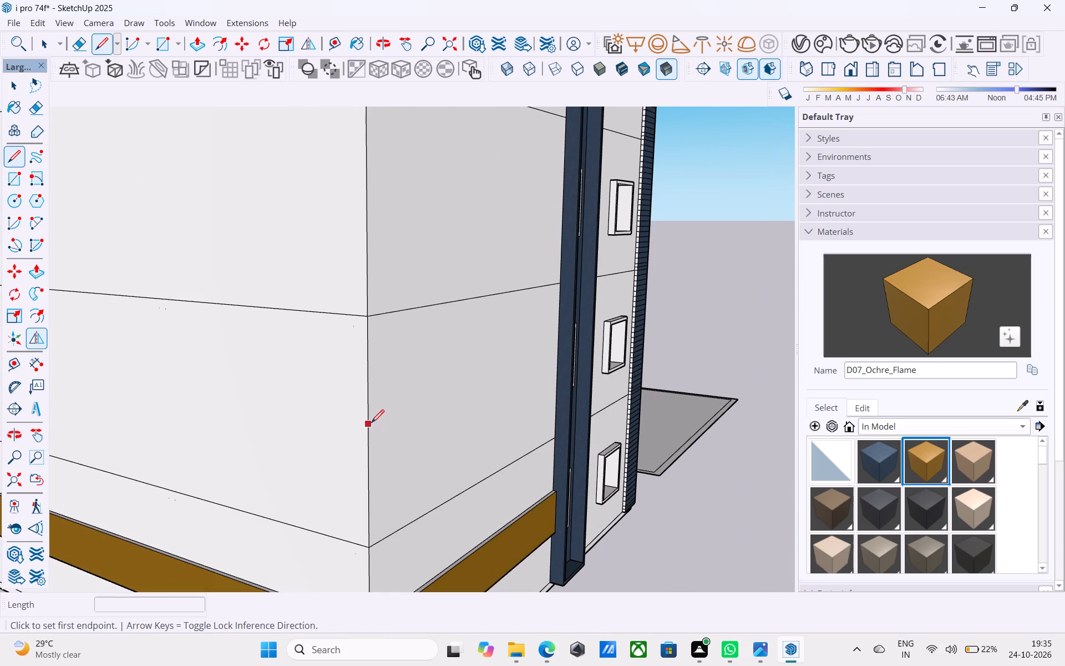
left_click(367, 432)
middle_click_drag(384, 433, 461, 416)
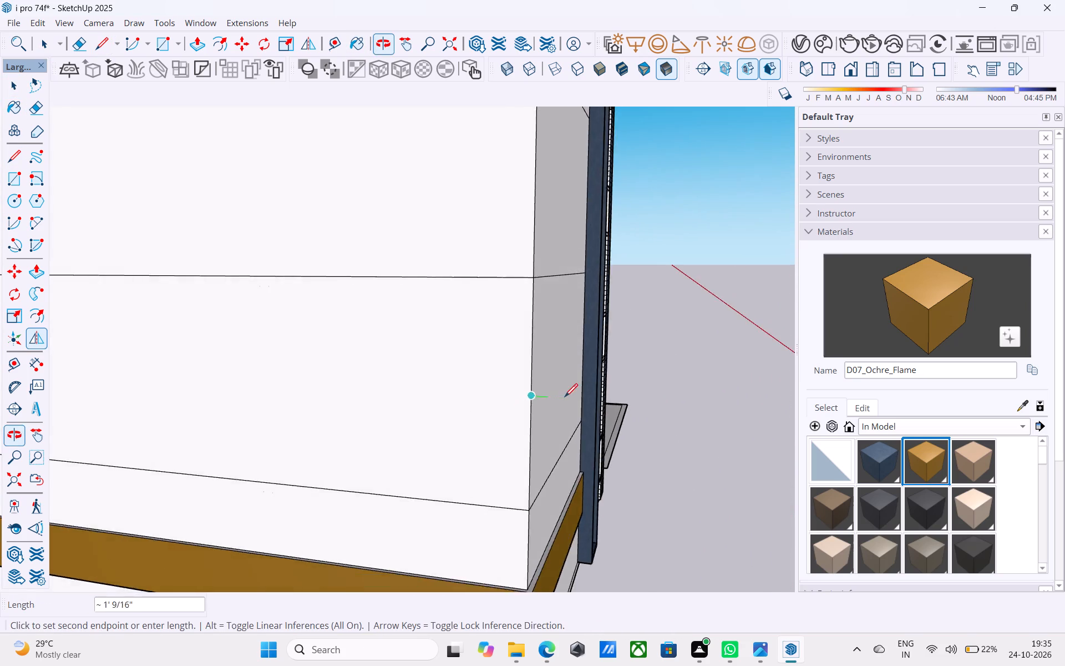
scroll(565, 398, "up", 8)
middle_click_drag(593, 396, 504, 372)
scroll(504, 372, "up", 1)
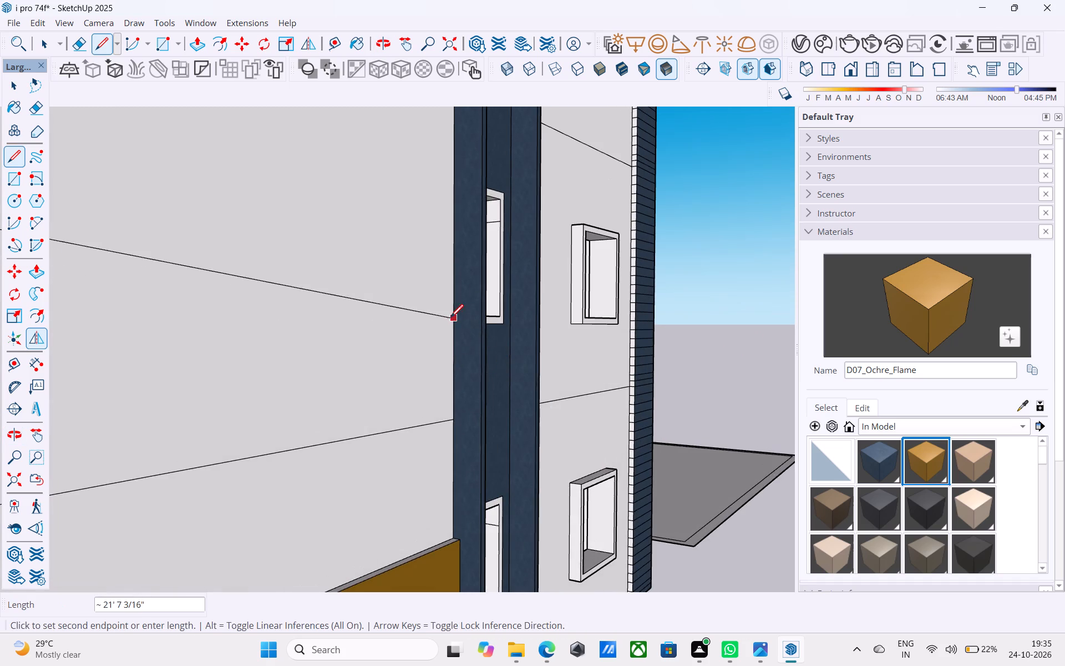
scroll(450, 319, "down", 2)
middle_click_drag(450, 319, 621, 432, "shift")
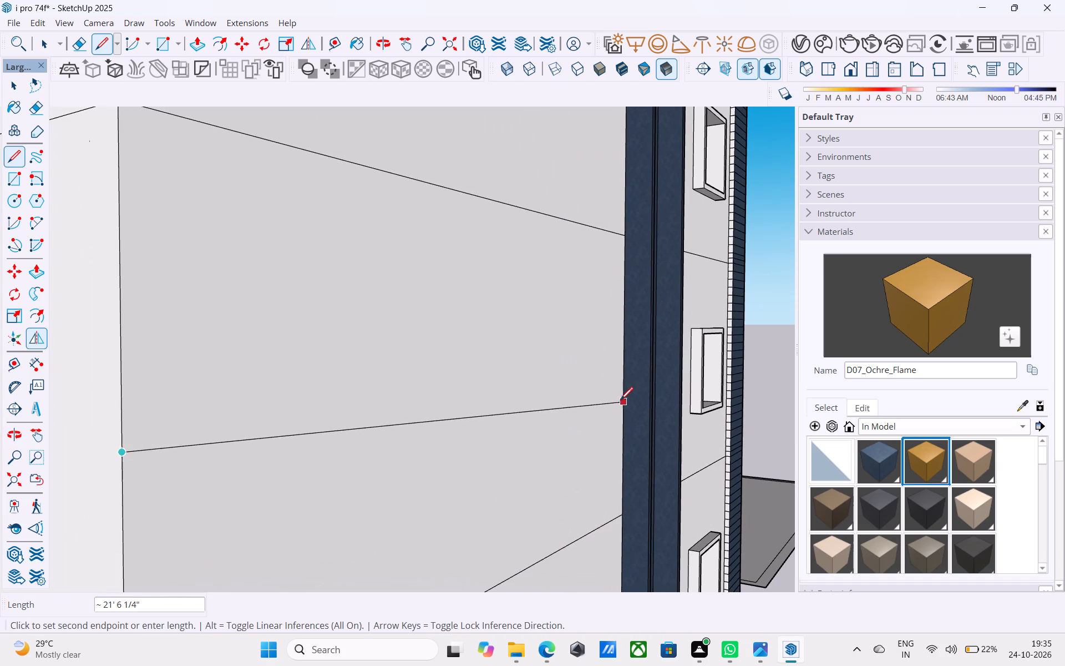
scroll(623, 400, "down", 2)
middle_click_drag(623, 400, 637, 385, "shift")
scroll(635, 400, "up", 4)
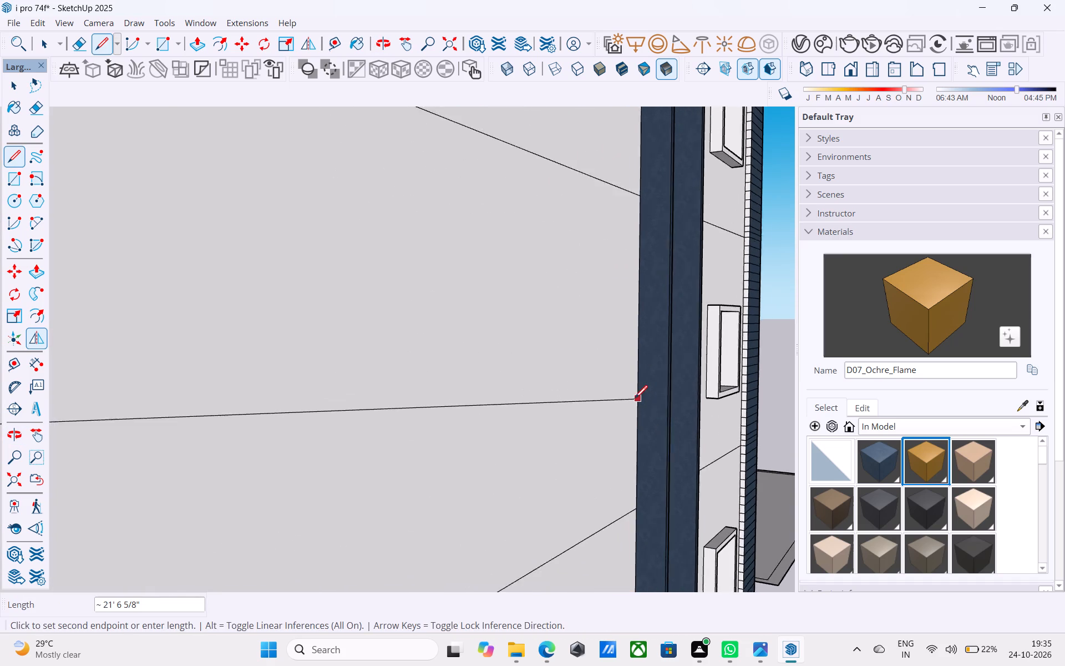
scroll(546, 359, "down", 5)
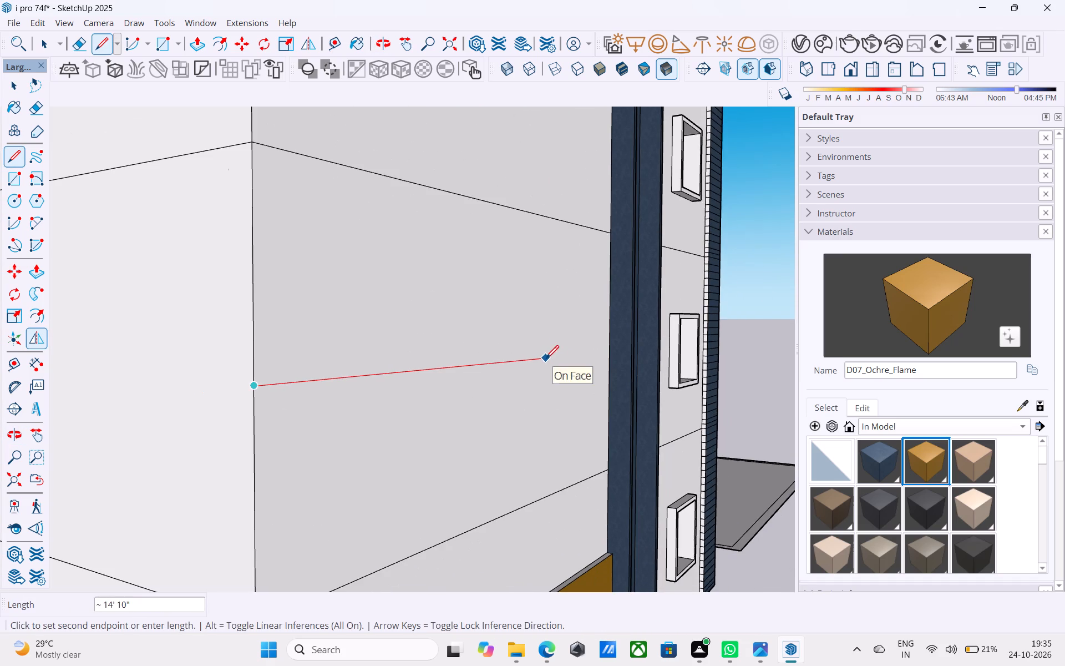
scroll(615, 355, "up", 4)
left_click(609, 353)
Draw a line about 40' long across the rear wall at the second storey's mid-height, starting from the side wall line's corner end.
scroll(610, 349, "down", 3)
scroll(610, 349, "up", 1)
scroll(610, 349, "down", 2)
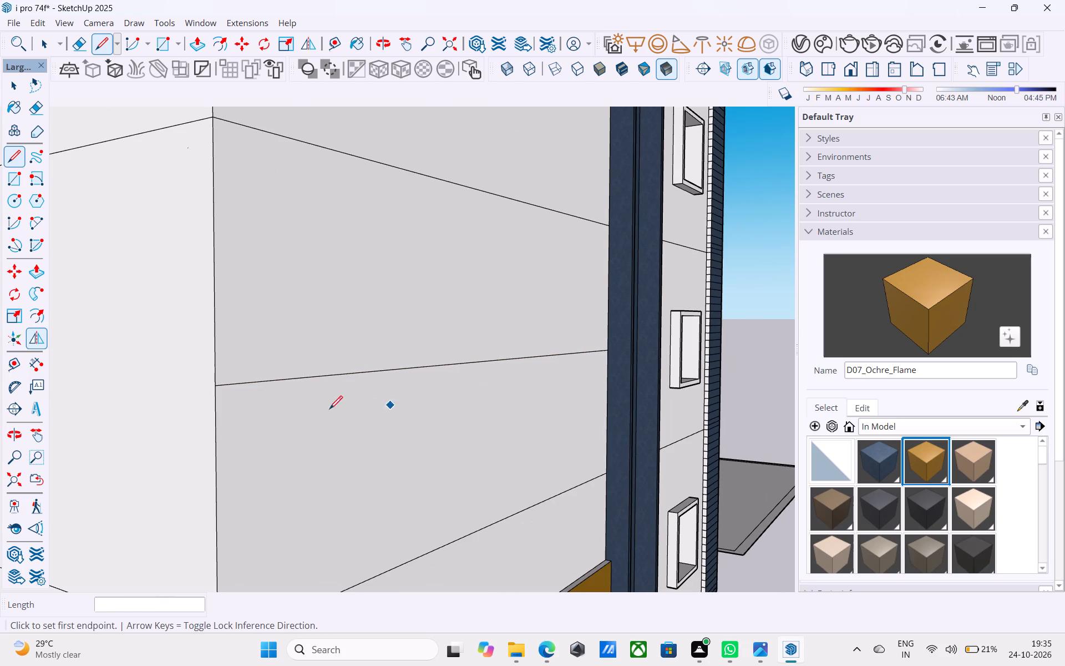
left_click(220, 387)
scroll(232, 380, "down", 12)
middle_click_drag(306, 379, 377, 385)
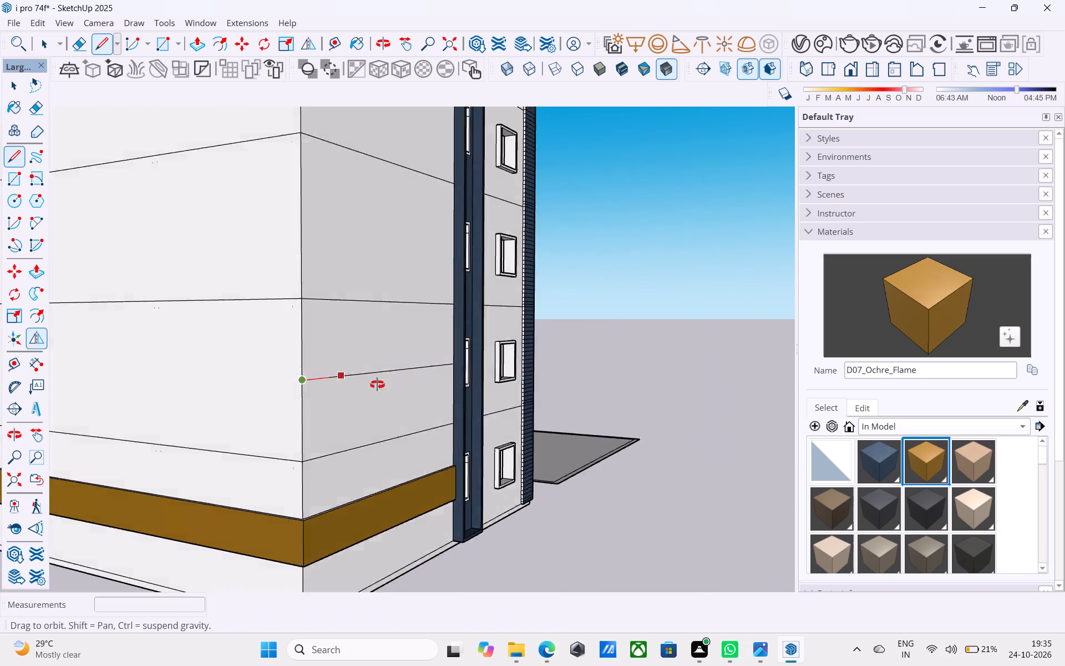
middle_click_drag(377, 385, 715, 409)
left_click(402, 466)
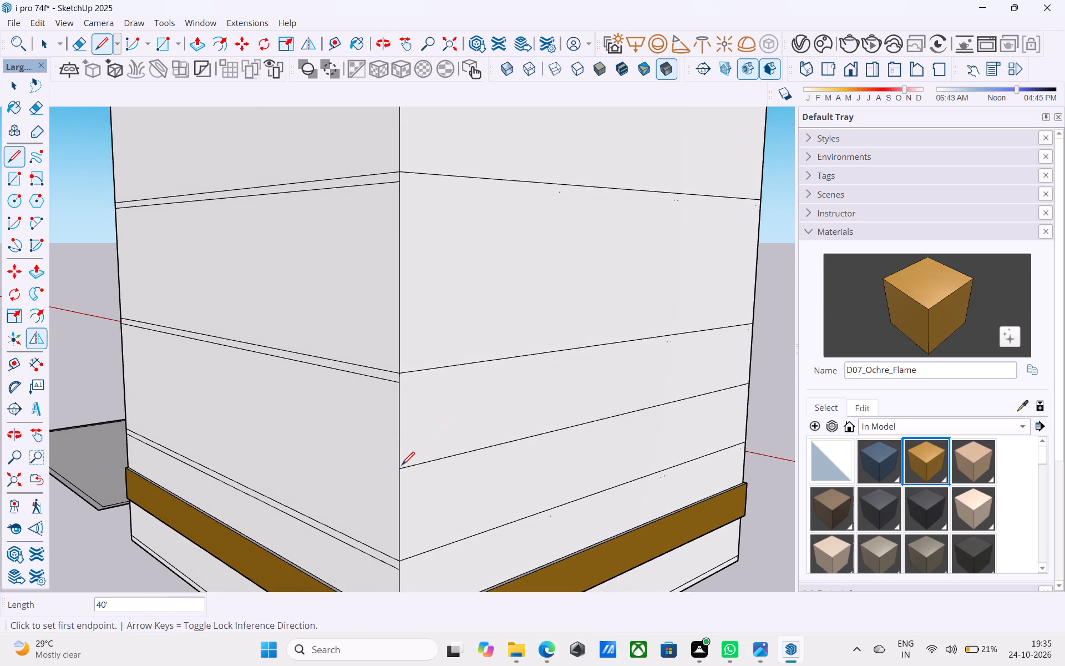
Continue the second-storey mid-height line across the opposite side wall to the front facade corner.
left_click(398, 468)
scroll(224, 408, "down", 4)
middle_click_drag(204, 400, 641, 425)
scroll(538, 426, "up", 5)
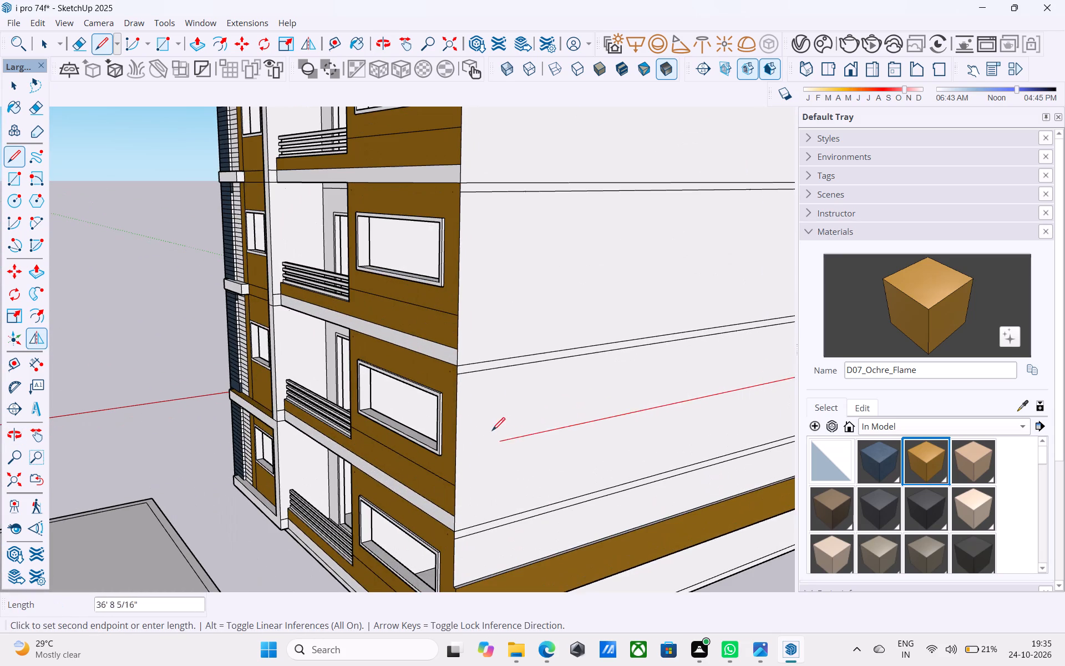
left_click(458, 450)
Select the second-storey mid-height lines on all three walls and copy them 1.5' upward.
scroll(367, 436, "down", 8)
middle_click_drag(511, 387, 216, 387)
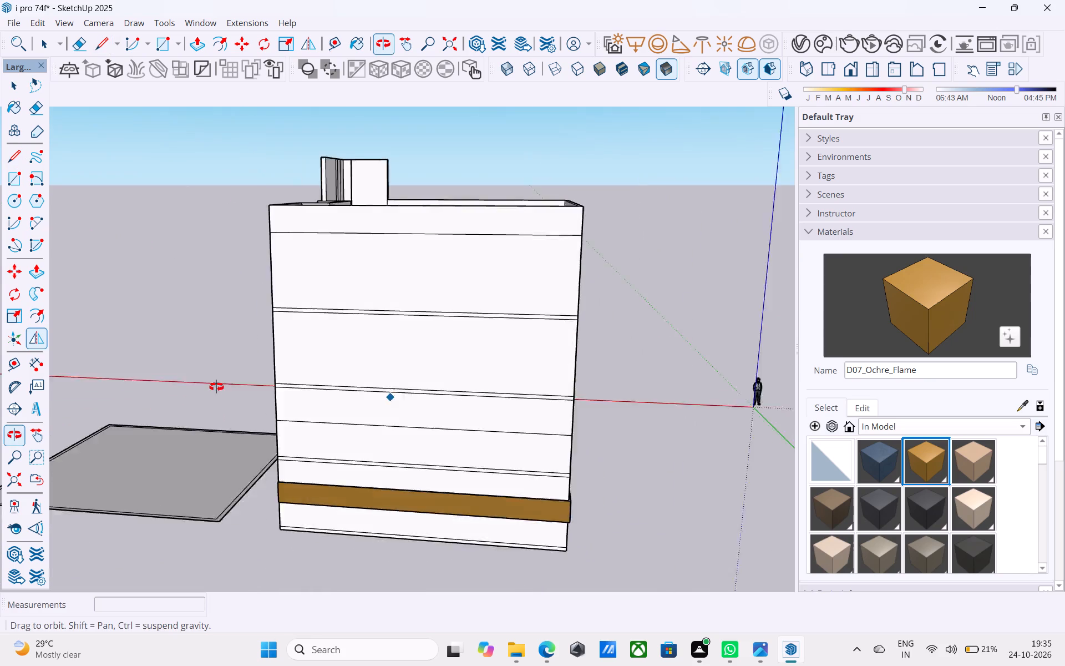
middle_click_drag(216, 387, 35, 344)
scroll(335, 433, "up", 5)
key("space")
scroll(359, 400, "up", 3)
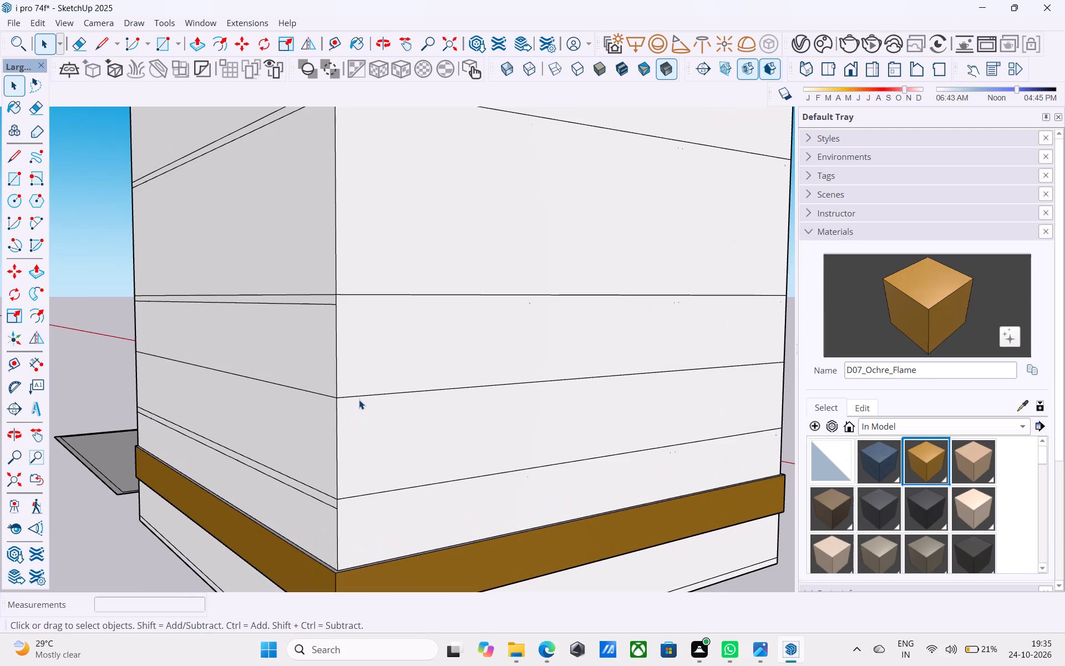
left_click(359, 398)
left_click(359, 396)
left_click(332, 396, "shift")
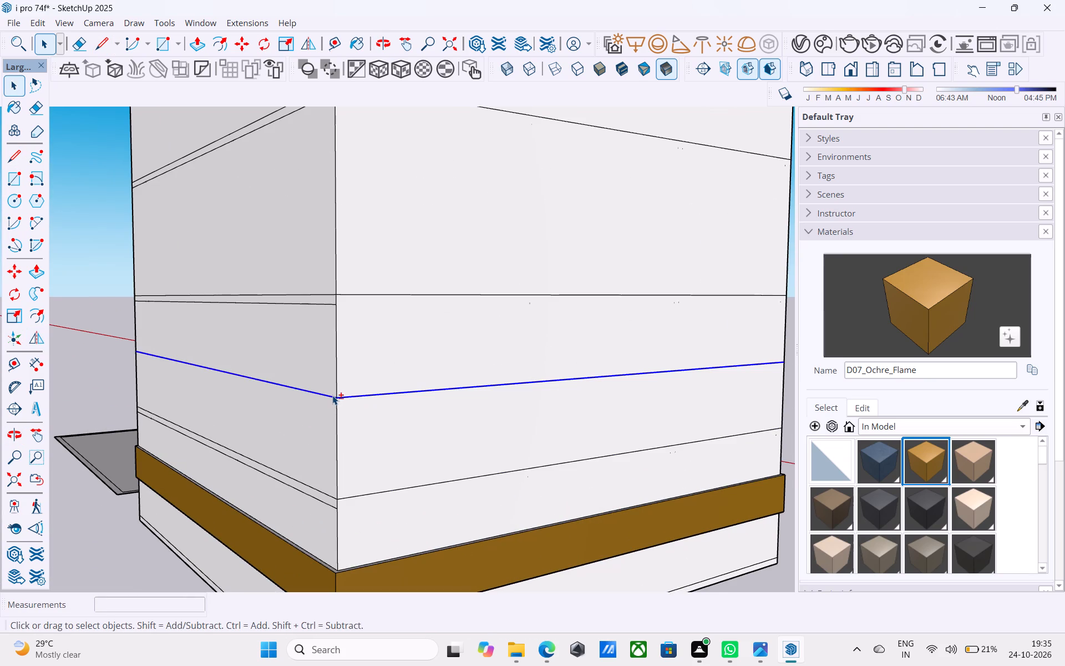
scroll(335, 395, "down", 5, "shift")
middle_click_drag(535, 403, 195, 400, "shift")
scroll(335, 410, "up", 5)
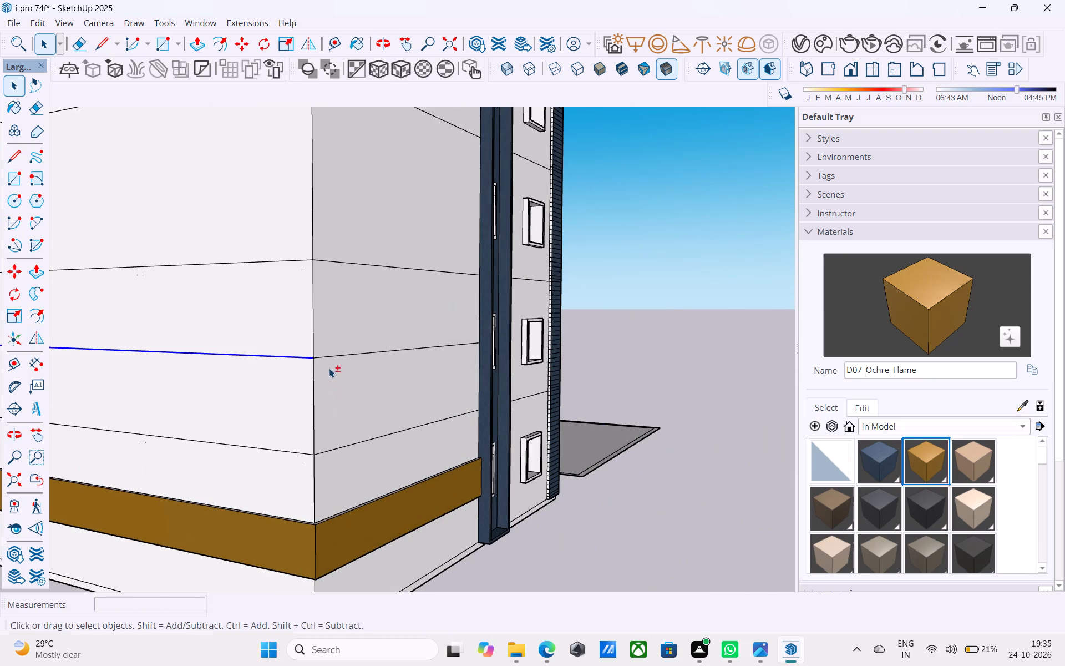
left_click(328, 357, "shift")
scroll(329, 359, "down", 4, "shift")
middle_click_drag(330, 362, 379, 419, "shift")
key("m")
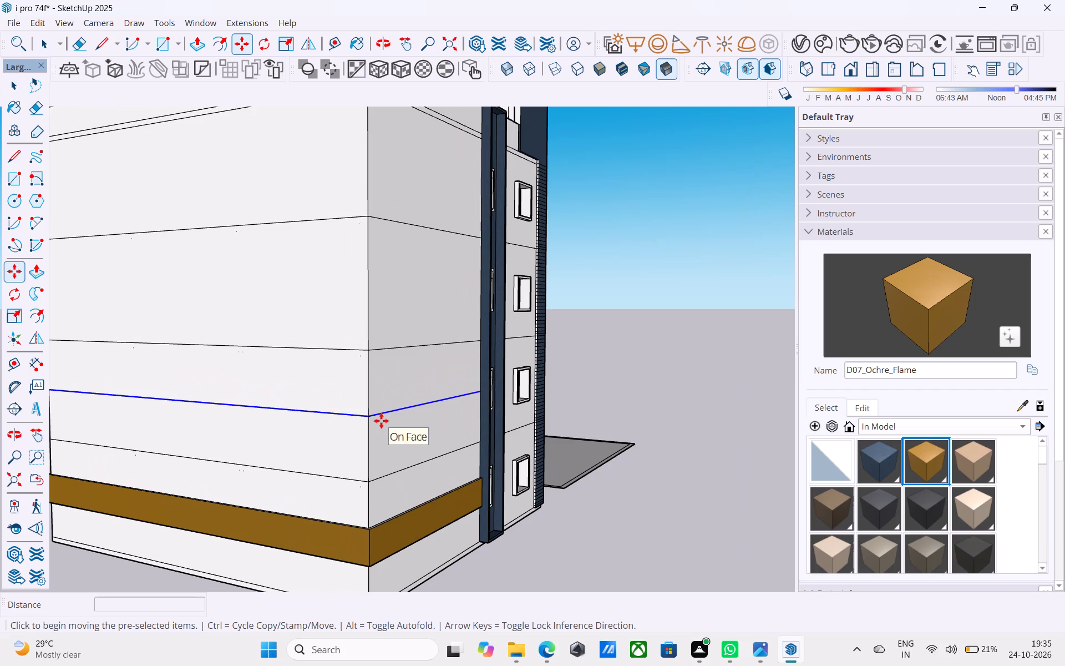
left_click(372, 415)
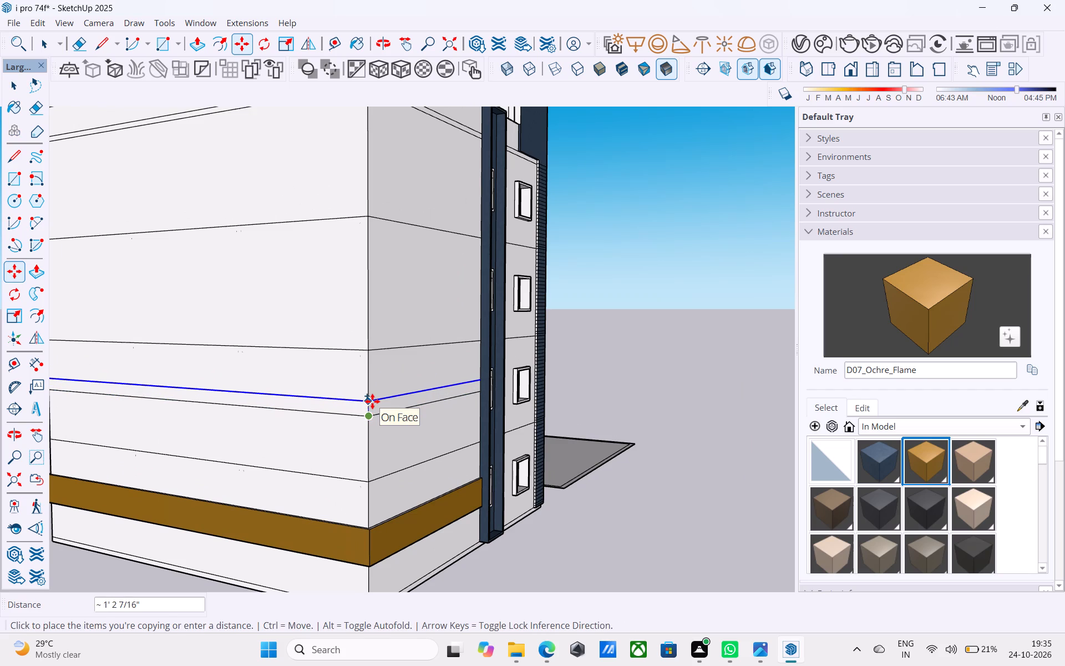
type("1.5'")
key("Return")
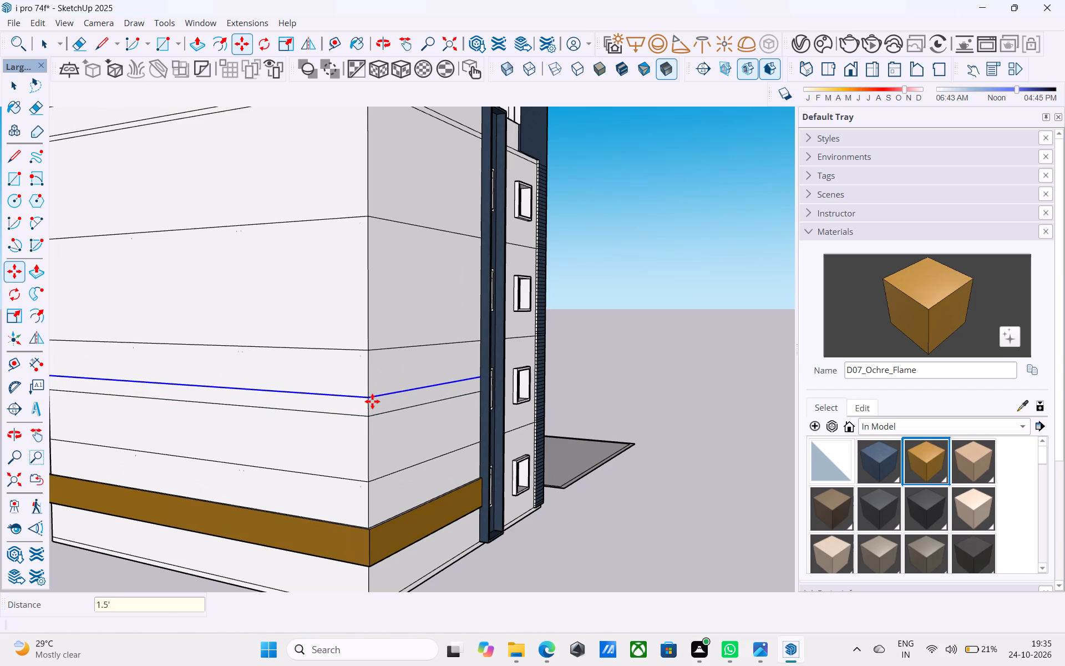
Copy the three raised lines 3' downward to mark the lower edge of the second-storey band.
scroll(372, 401, "up", 1)
left_click(368, 397)
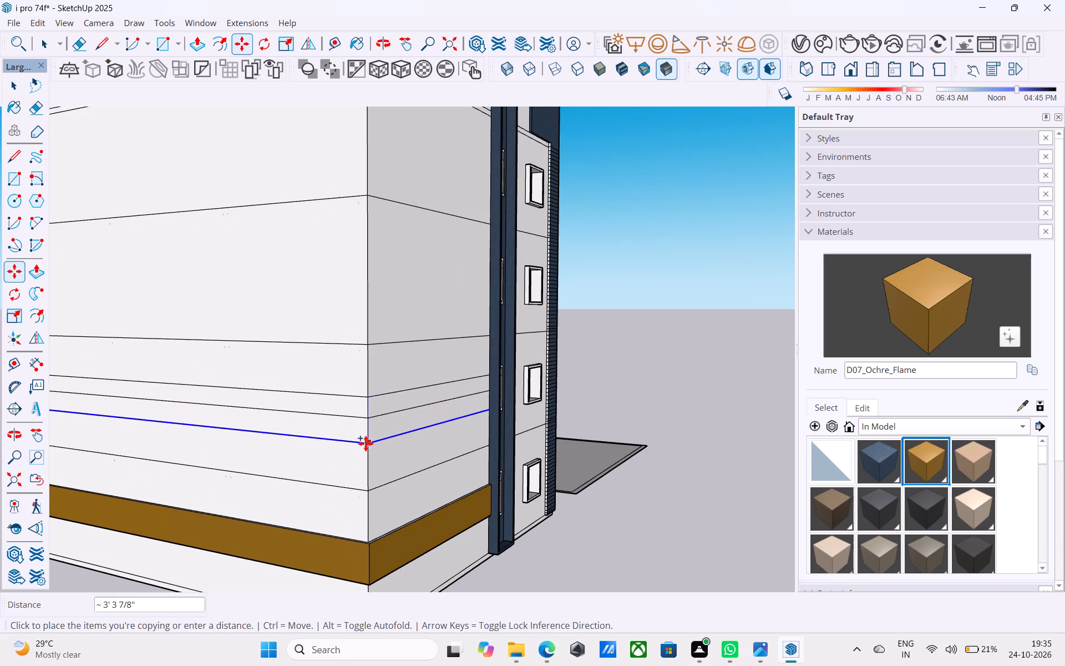
type("3'")
key("Return")
Erase the original middle line between the two copied lines on all three walls.
key("e")
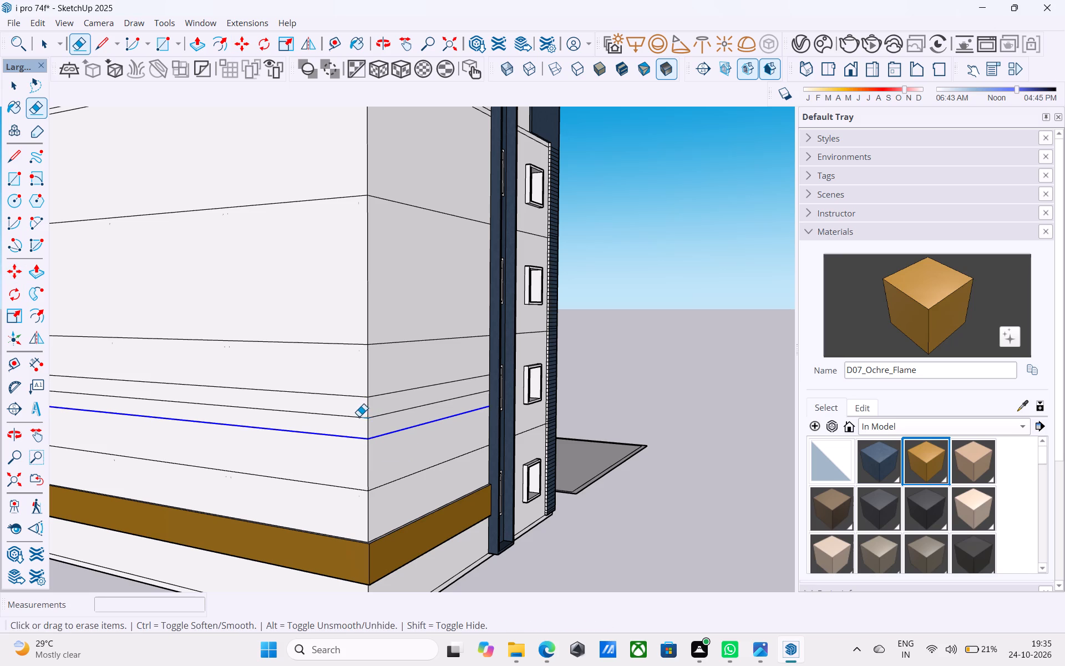
left_click(359, 416)
left_click(387, 416)
scroll(399, 411, "down", 5)
middle_click_drag(402, 414, 747, 427)
scroll(398, 413, "up", 4)
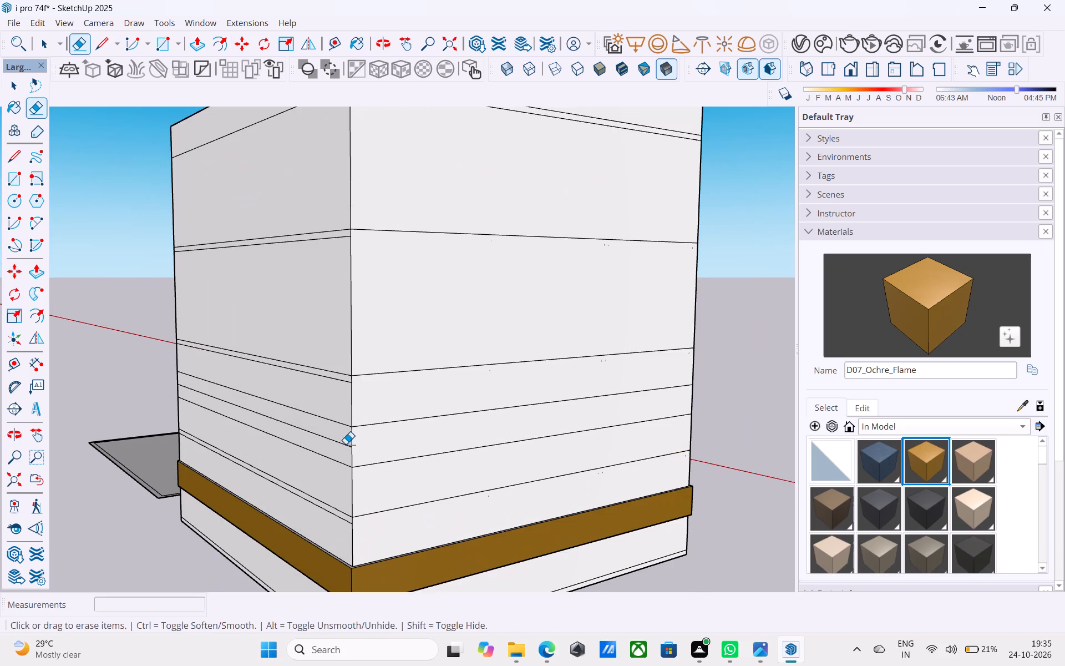
left_click_drag(344, 444, 333, 447)
Push/Pull the second-storey band between the two lines on the opposite side wall outward 3".
scroll(349, 436, "down", 3)
middle_click_drag(352, 436, 343, 447)
scroll(346, 463, "up", 4)
key("space")
left_click(324, 456)
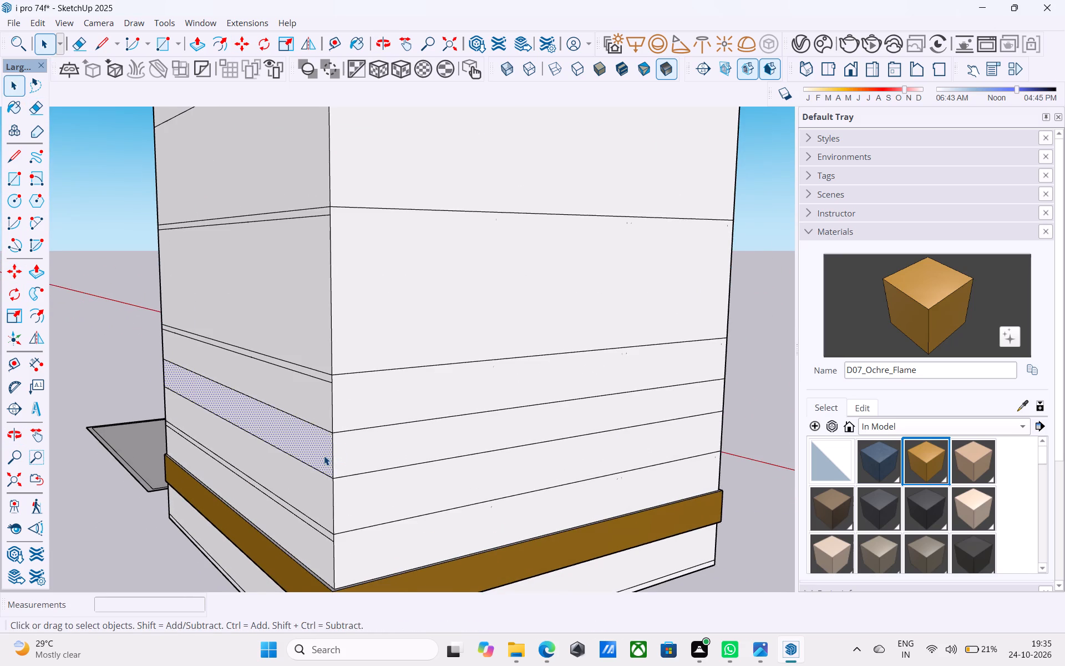
scroll(324, 456, "up", 2)
key("p")
left_click(324, 456)
type("3\"")
key("Return")
Push/Pull the second-storey bands on the rear wall and the blue-framed side wall outward by the same distance.
double_click(357, 445)
scroll(358, 441, "down", 5)
middle_click_drag(363, 445, 136, 443)
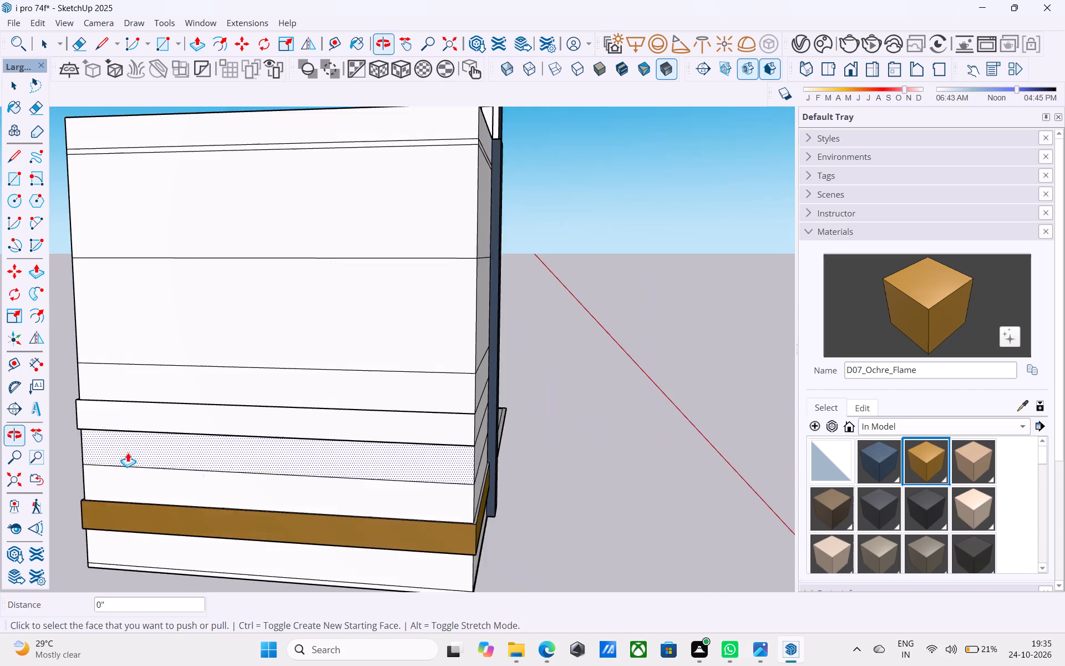
middle_click_drag(558, 474, 470, 480)
scroll(444, 462, "up", 5)
double_click(374, 399)
Paint the second-storey projecting band with D07_Ochre_Flame on the blue-framed side wall, rear wall and opposite side wall.
scroll(382, 396, "down", 5)
middle_click_drag(382, 396, 389, 432)
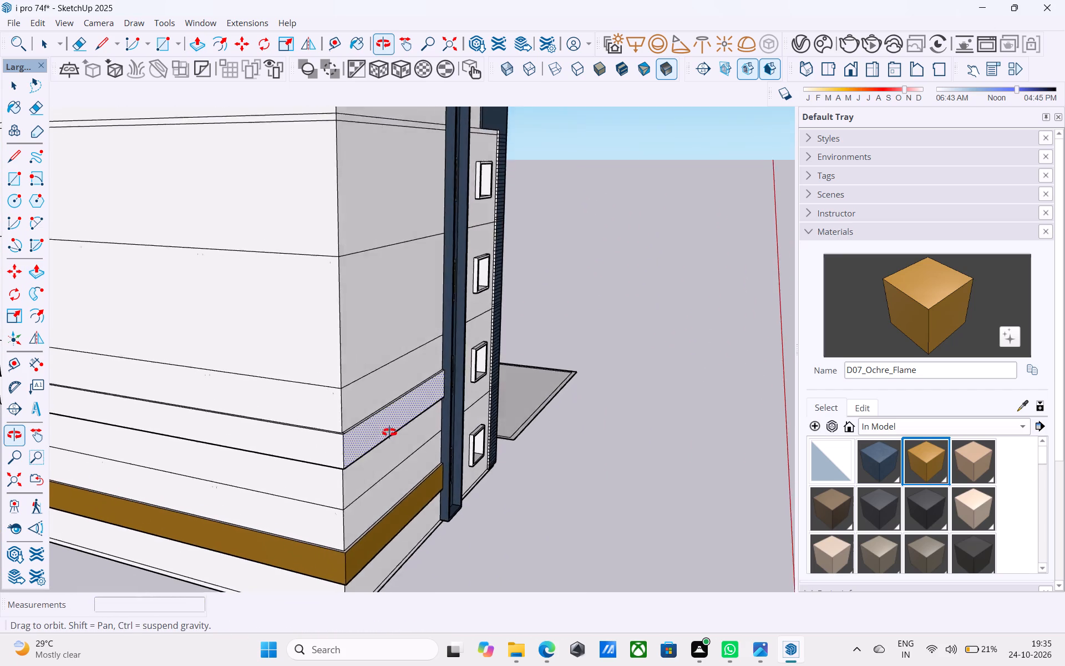
middle_click_drag(389, 432, 401, 452)
left_click(924, 302)
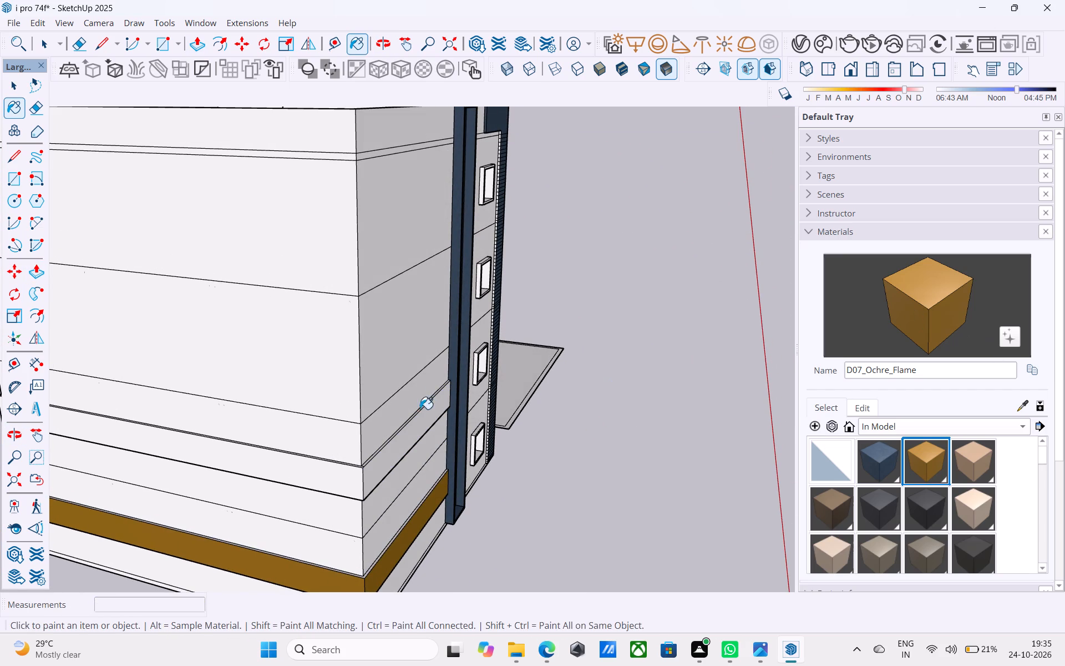
scroll(411, 436, "up", 4)
left_click(389, 458)
middle_click_drag(383, 458, 513, 406)
left_click(465, 429)
scroll(472, 432, "down", 6)
middle_click_drag(394, 415, 732, 416)
scroll(577, 442, "up", 5)
left_click(269, 447)
scroll(313, 436, "down", 6)
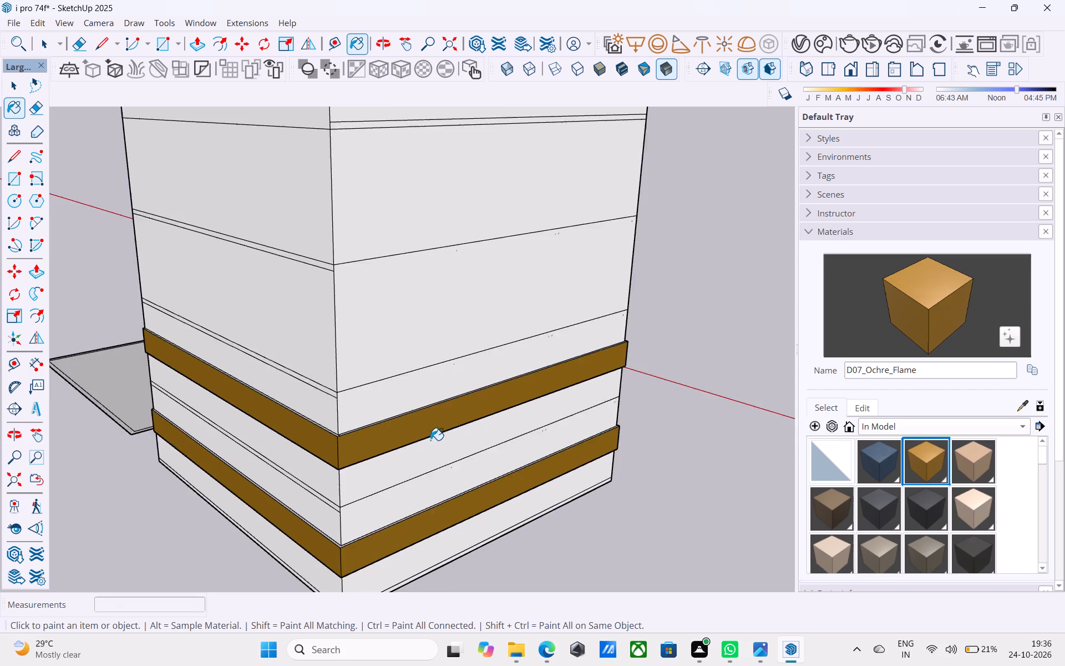
scroll(430, 440, "down", 3)
middle_click_drag(434, 446, 143, 487, "shift")
middle_click_drag(285, 432, 226, 452)
middle_click_drag(352, 434, 466, 421)
scroll(496, 412, "up", 5)
key("space")
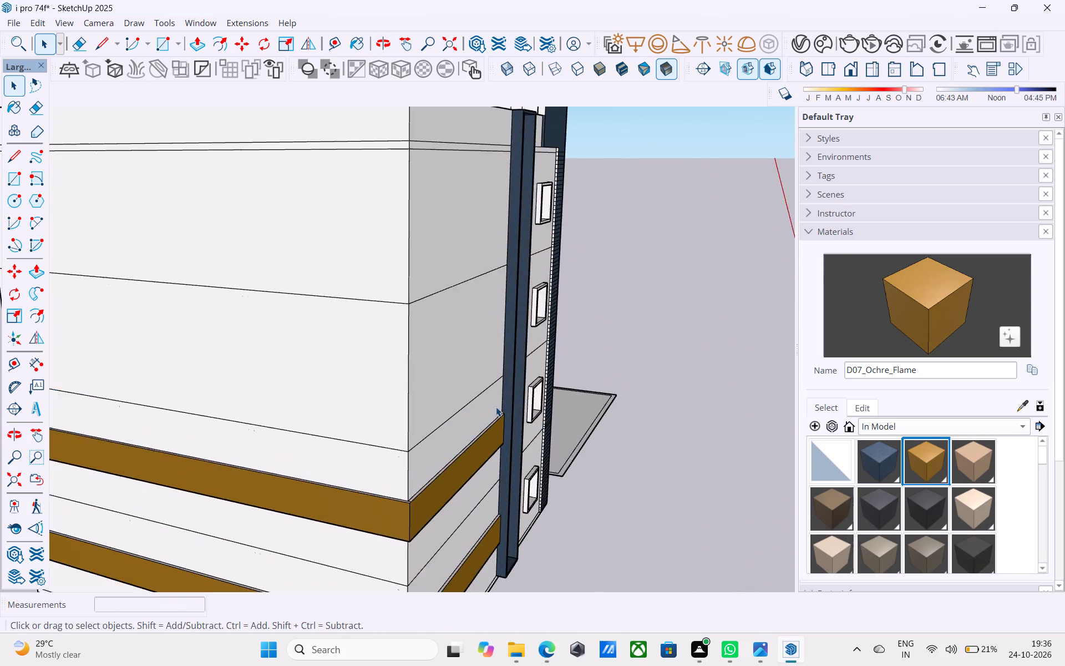
Draw a line about 21' 6" long across the blue-framed side wall at the third storey's mid-height, from the rear corner to the frame.
scroll(496, 407, "up", 3)
key("l")
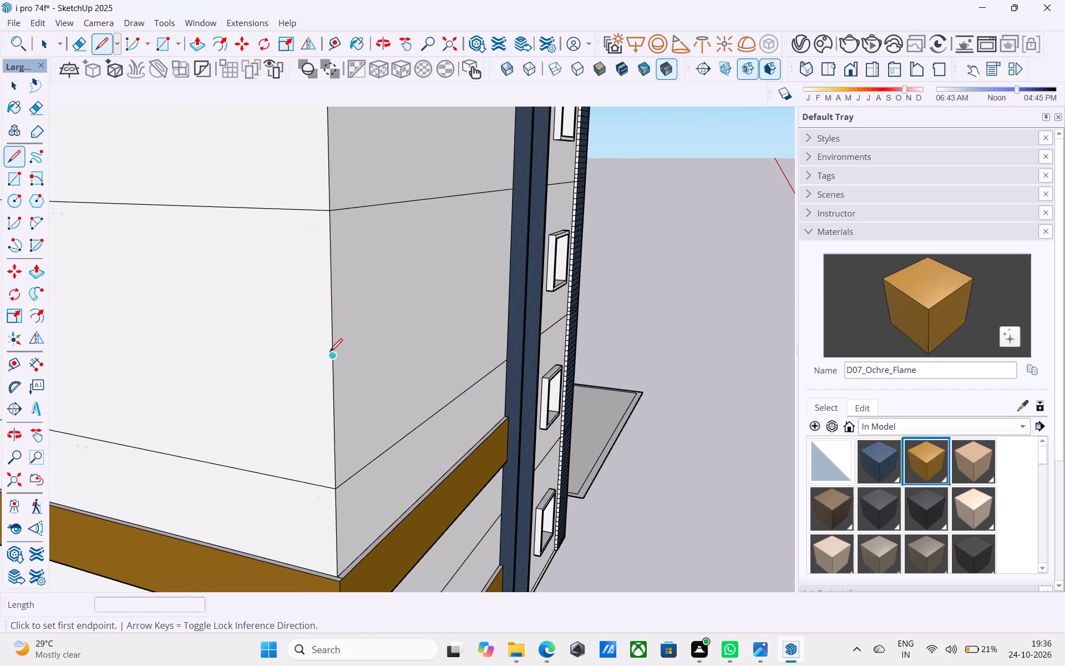
left_click(332, 356)
scroll(501, 287, "up", 5)
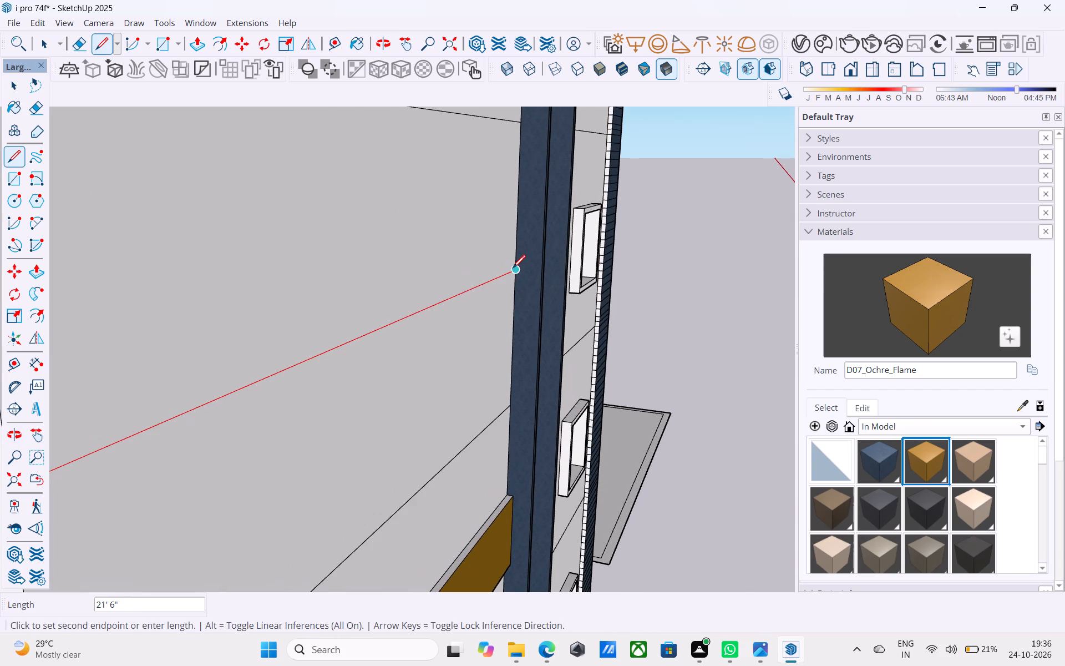
left_click(513, 269)
scroll(519, 269, "down", 5)
Continue the third storey's mid-height line across the rear wall and the opposite side wall, up to its front edge.
left_click(337, 349)
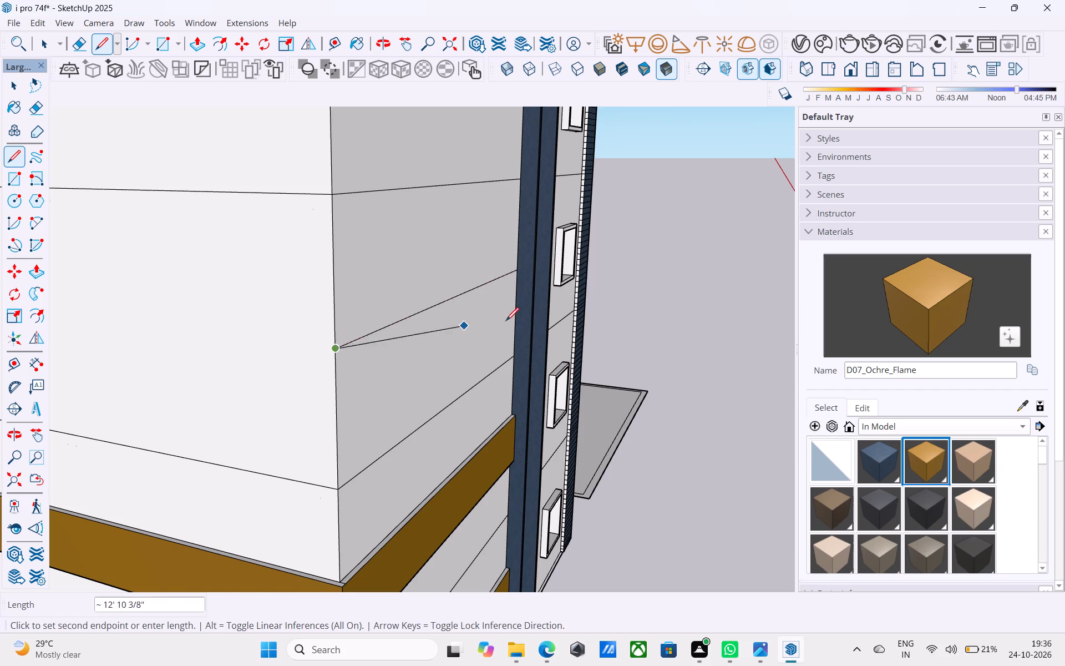
scroll(508, 322, "down", 11)
middle_click_drag(359, 218, 692, 229)
scroll(539, 278, "up", 4)
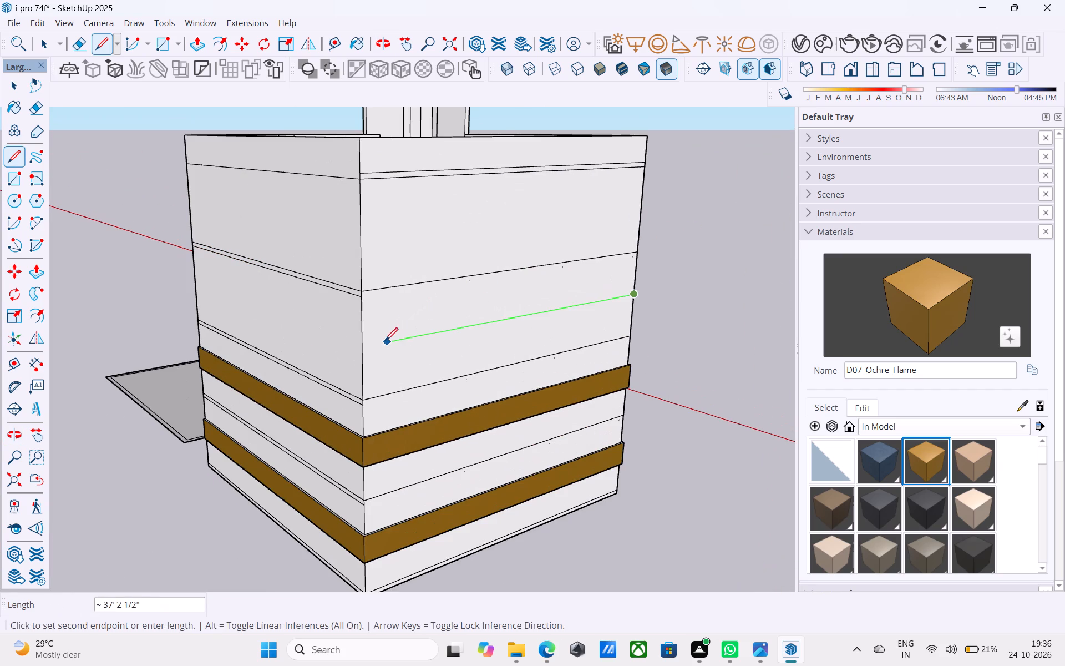
left_click(363, 349)
left_click(362, 349)
scroll(211, 288, "down", 2)
middle_click_drag(211, 287, 349, 324)
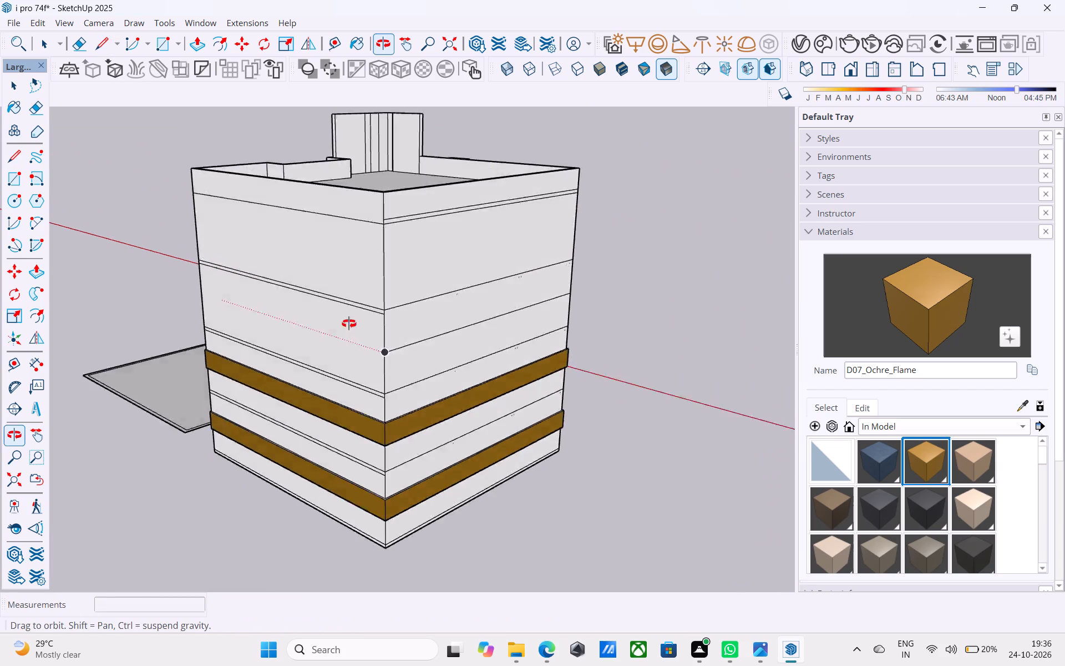
middle_click_drag(349, 324, 516, 333)
left_click(614, 348)
scroll(346, 343, "up", 3)
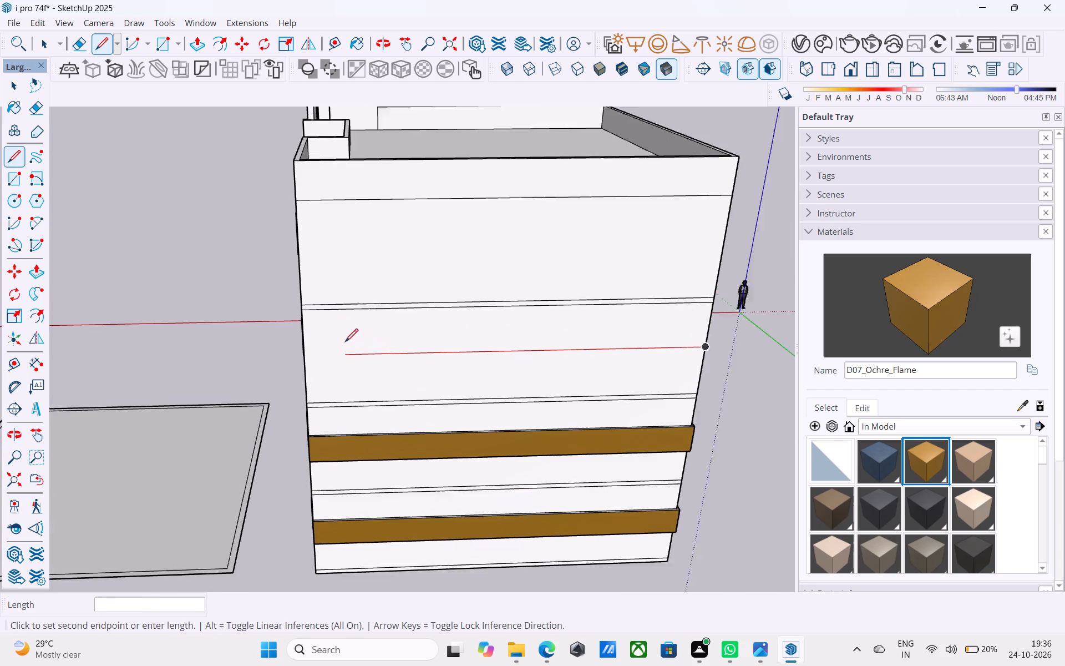
scroll(345, 343, "up", 1)
left_click(301, 355)
Select the third-storey mid-height lines on the opposite side wall, rear wall and blue-framed side wall, and copy them 1.5' upward.
middle_click_drag(304, 357, 90, 341)
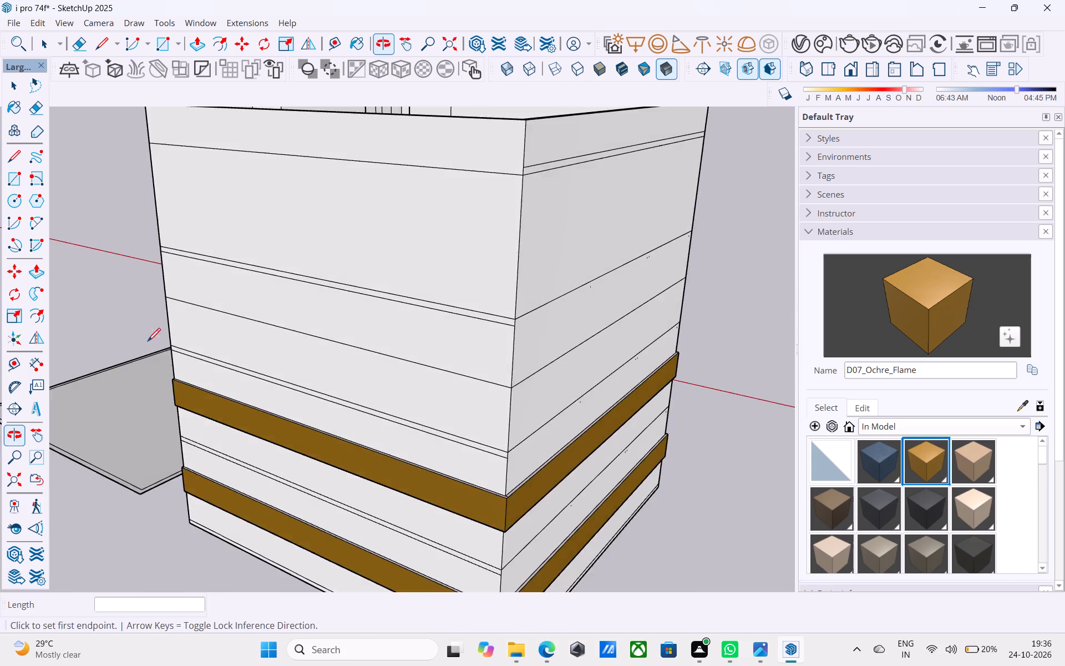
middle_click_drag(441, 335, 377, 327)
scroll(395, 369, "up", 7)
key("space")
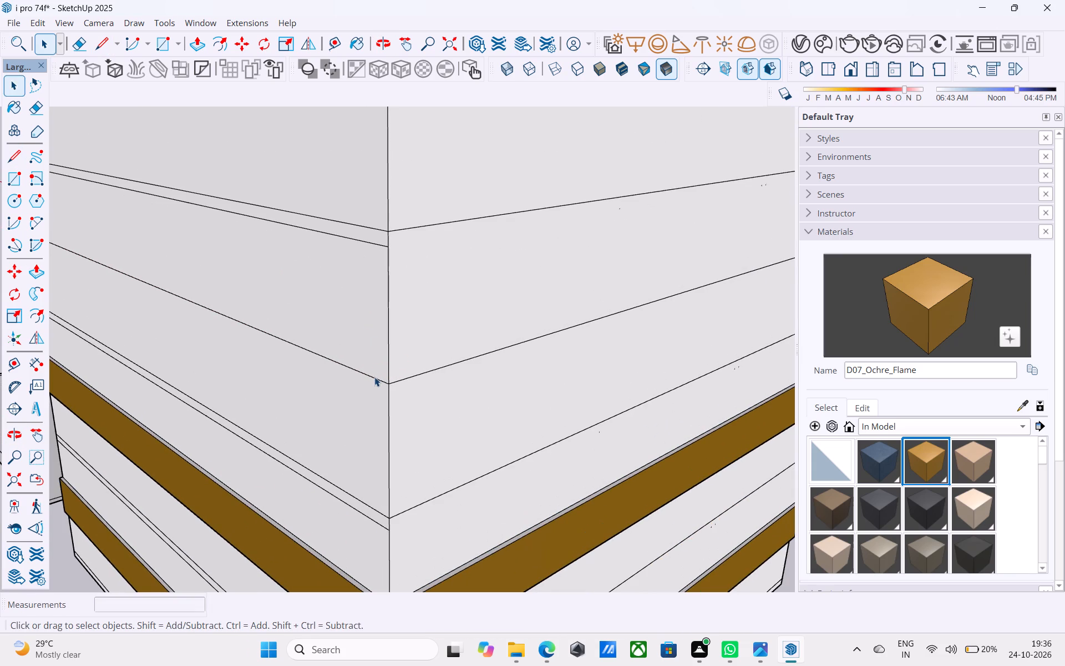
left_click(374, 377)
left_click(394, 381, "shift")
scroll(316, 377, "down", 3)
scroll(316, 378, "up", 2)
scroll(316, 378, "down", 3)
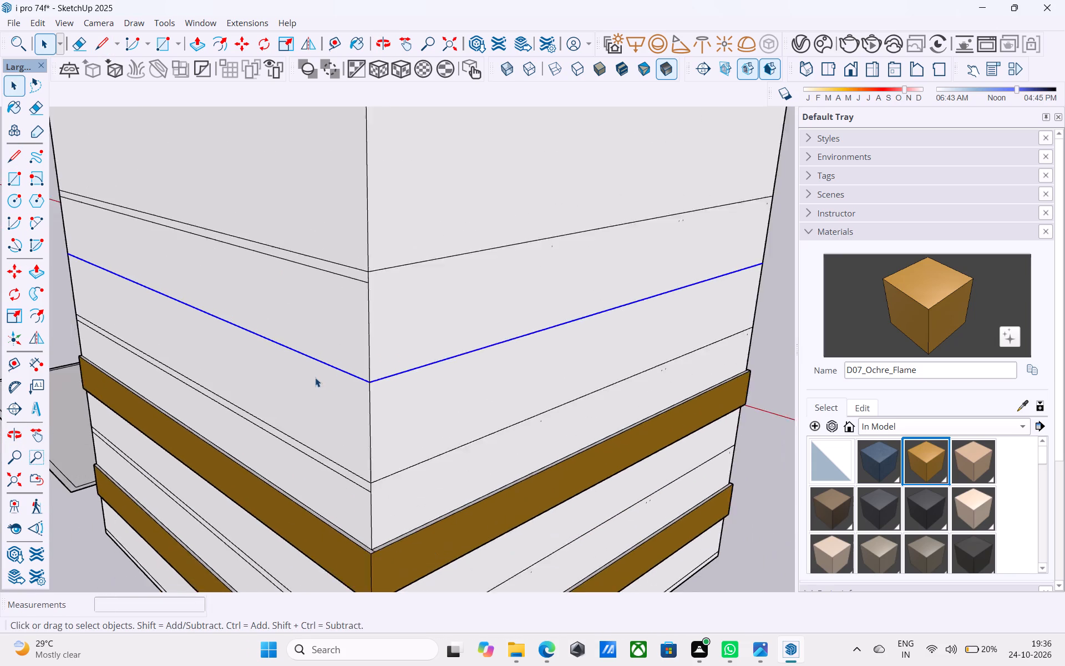
scroll(315, 377, "down", 4)
middle_click_drag(569, 363, 211, 351)
middle_click_drag(278, 350, 326, 365)
scroll(465, 341, "up", 4)
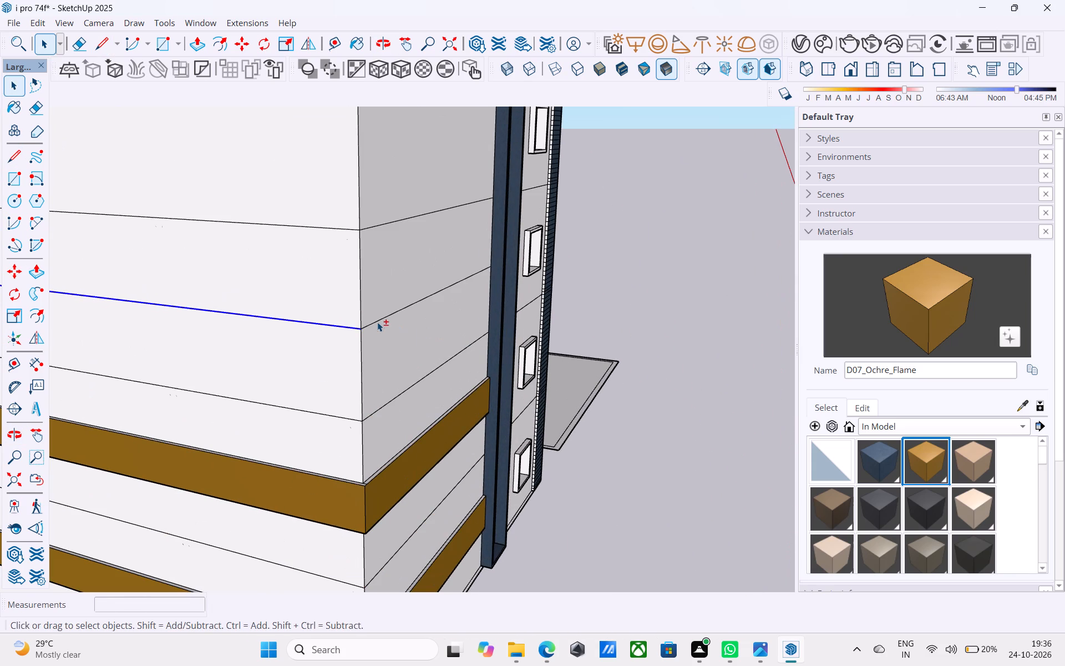
left_click(377, 322, "shift")
scroll(378, 322, "down", 5, "shift")
middle_click_drag(378, 324, 807, 327, "shift")
middle_click_drag(439, 342, 605, 342, "shift")
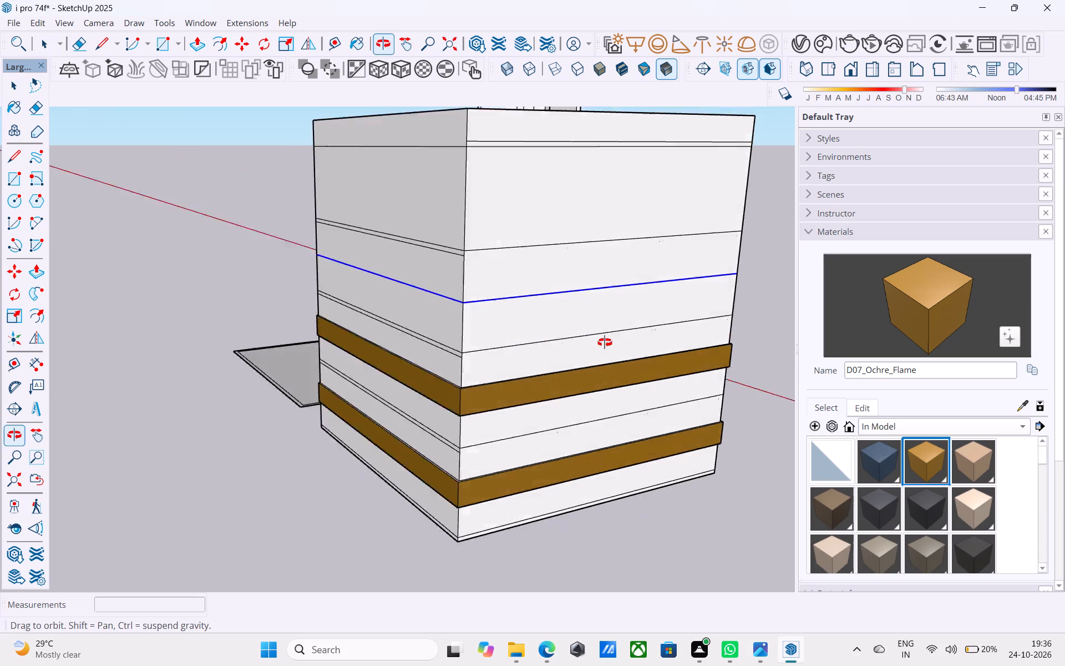
middle_click_drag(605, 342, 576, 405, "shift")
scroll(473, 377, "up", 4)
key("m")
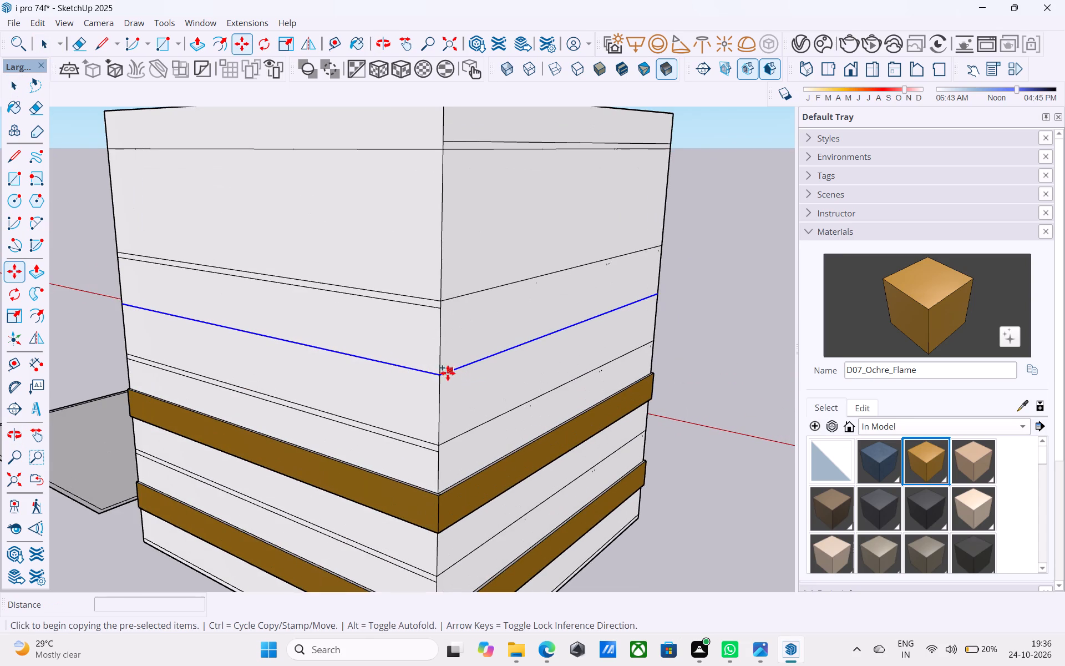
scroll(442, 369, "up", 1)
left_click(440, 372)
type("1.5'")
key("Return")
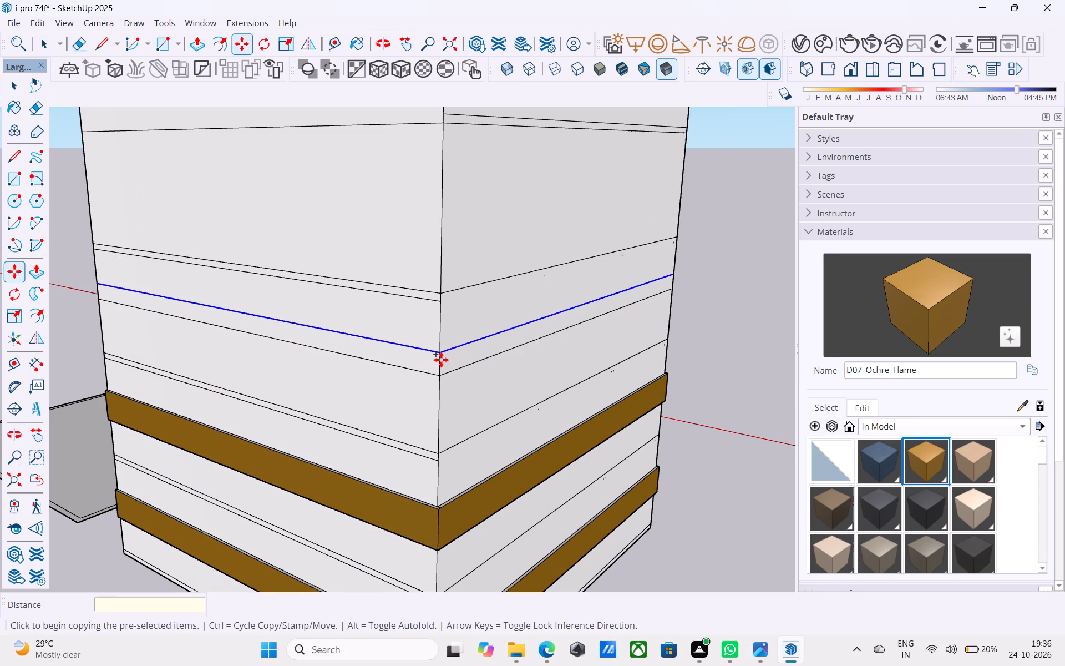
Copy the raised third-storey lines 3' downward to form the band's lower edge on the three walls.
left_click(442, 354)
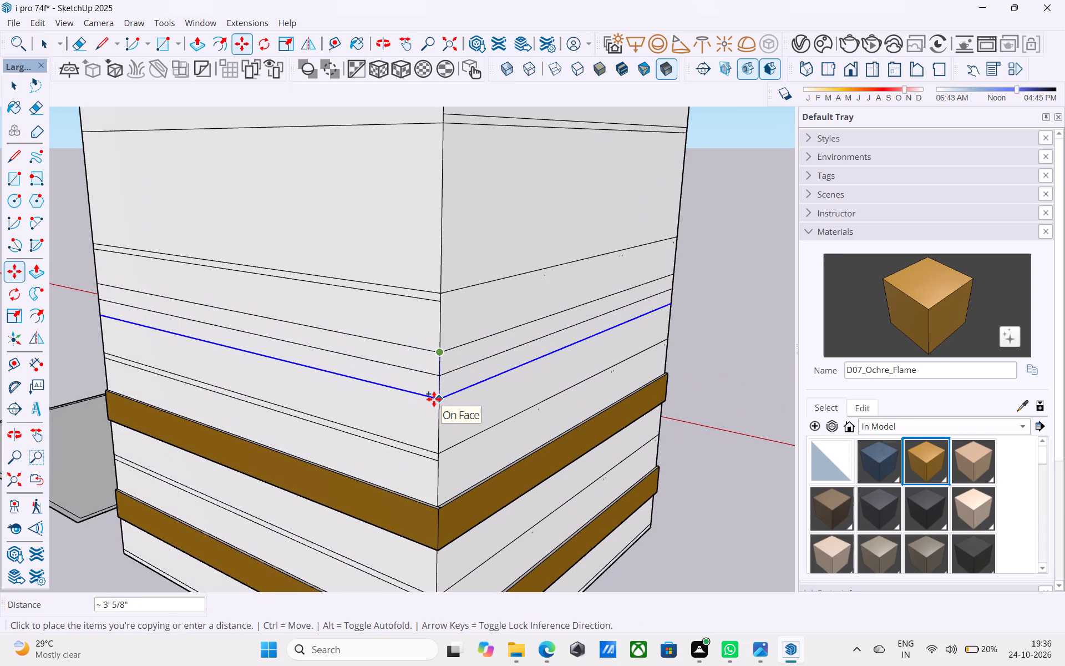
type("3'")
key("Return")
Erase the original mid-height line between the third-storey band's two edge lines on all three plain walls.
key("e")
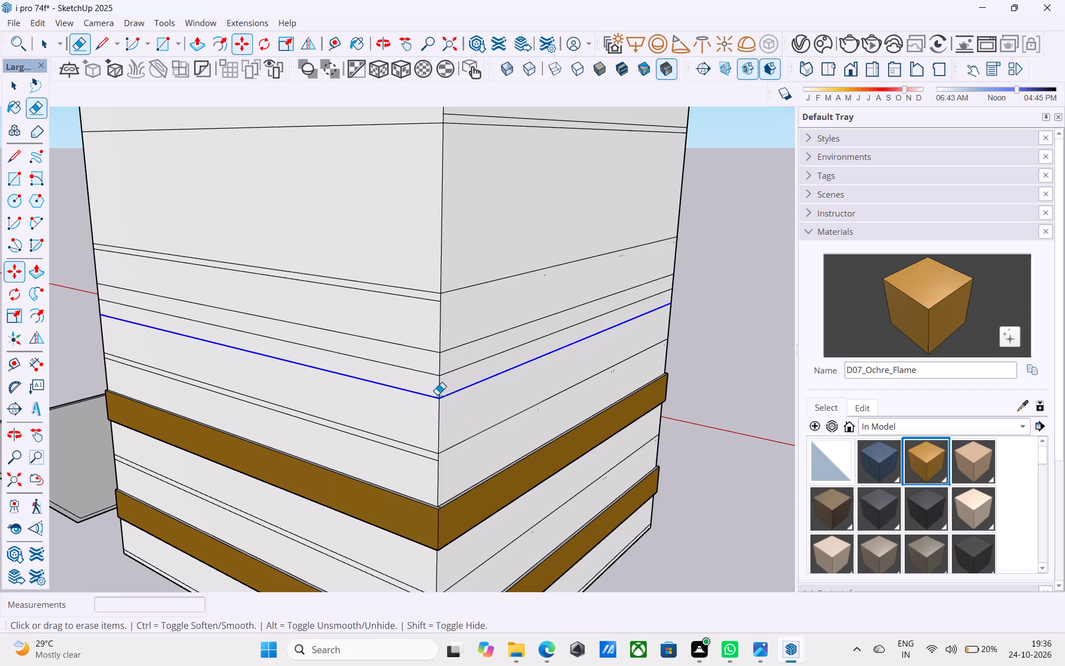
left_click_drag(425, 375, 425, 369)
left_click(447, 373)
scroll(484, 374, "down", 5)
middle_click_drag(483, 377, 93, 389)
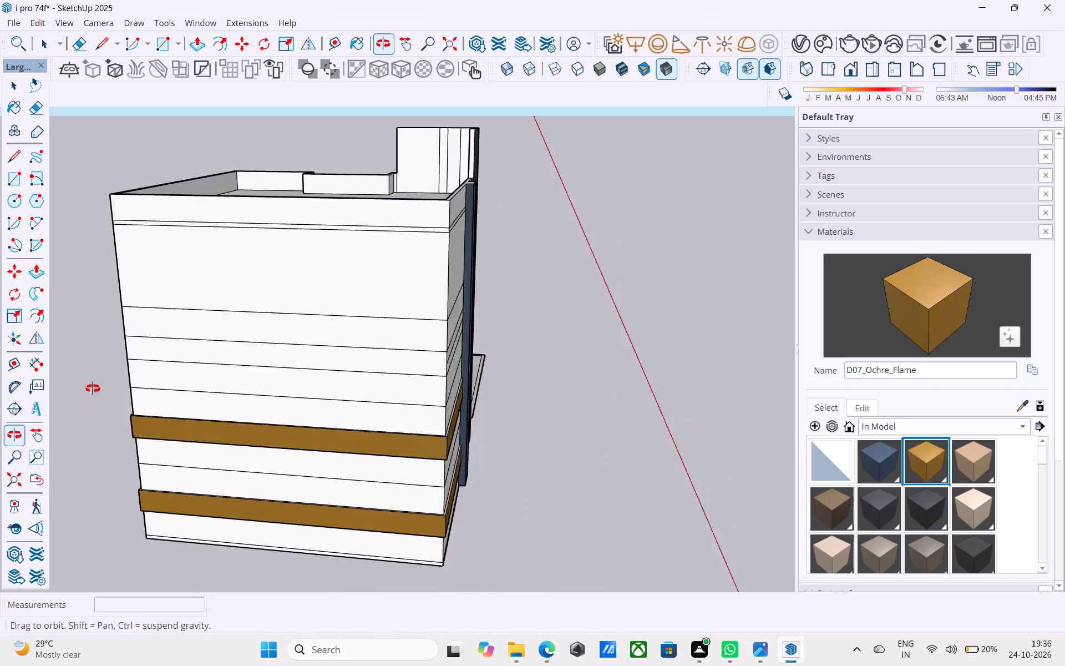
middle_click_drag(93, 389, 82, 385)
scroll(334, 393, "up", 5)
left_click(424, 324)
Push/Pull the third-storey bands on the blue-framed side wall, rear wall and opposite side wall outward 3".
key("space")
scroll(426, 329, "up", 4)
left_click(426, 329)
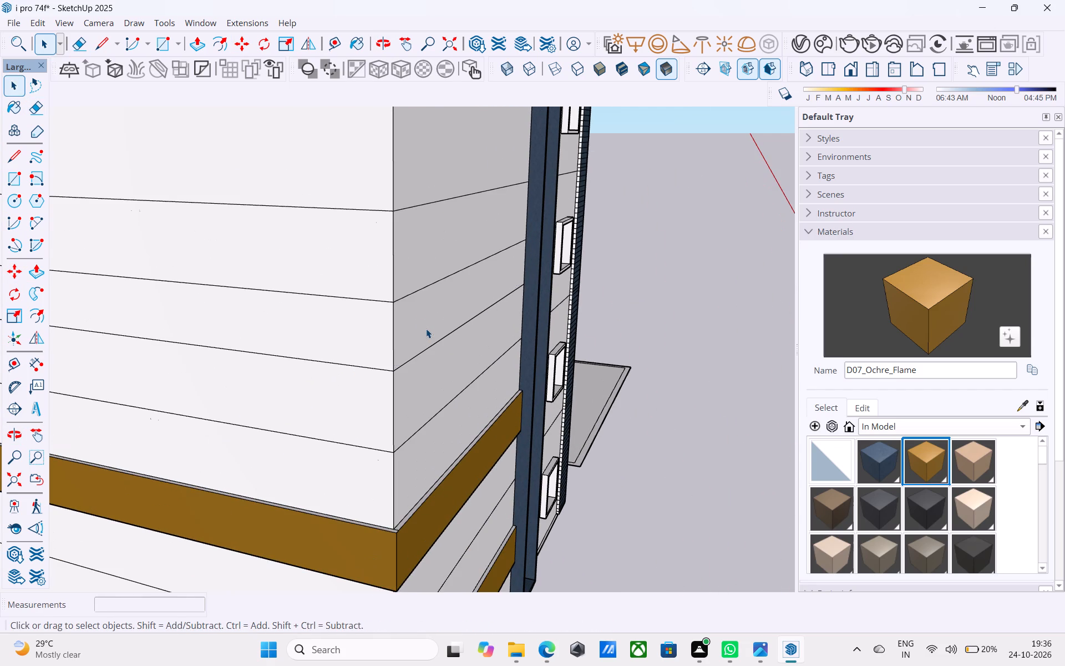
key("p")
left_click(426, 329)
type("3\"")
key("Return")
double_click(379, 332)
scroll(451, 315, "down", 12)
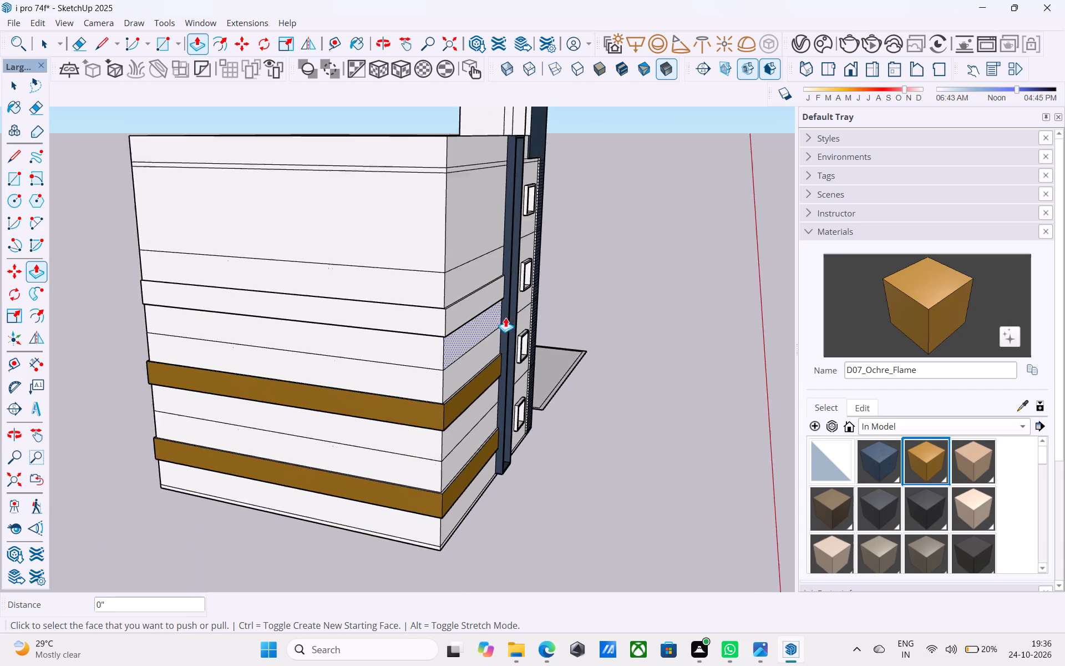
middle_click_drag(386, 320, 817, 335)
scroll(453, 330, "up", 4)
double_click(448, 317)
Paint the third-storey projecting band with D07_Ochre_Flame on the opposite side wall, rear wall and blue-framed side wall.
middle_click_drag(466, 317, 346, 316)
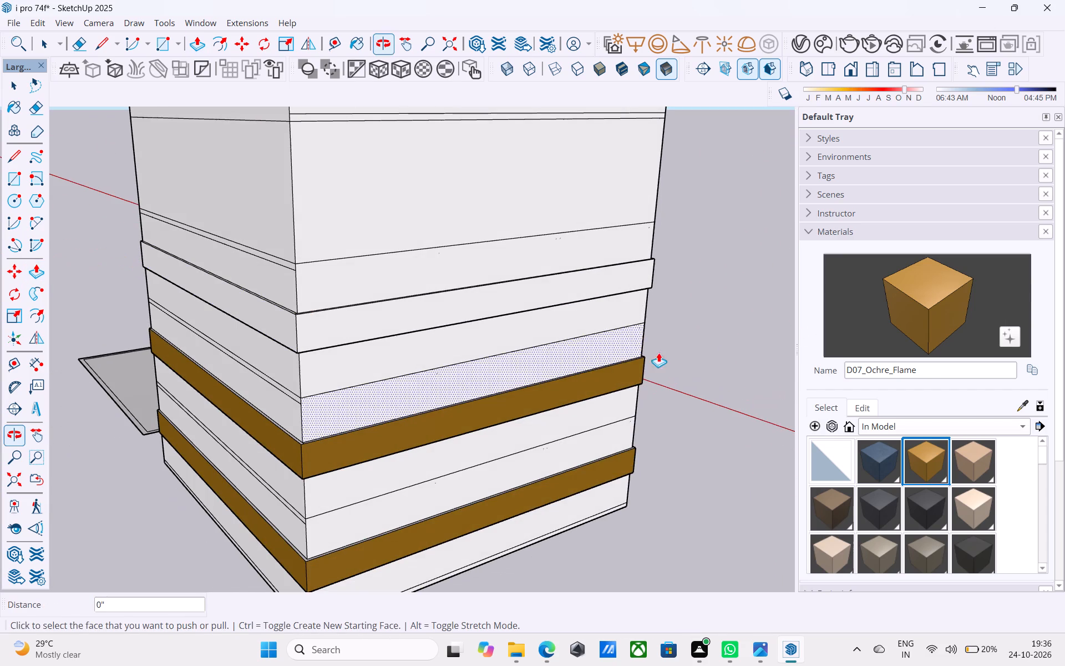
left_click(911, 307)
left_click(253, 311)
left_click(327, 327)
scroll(430, 312, "down", 4)
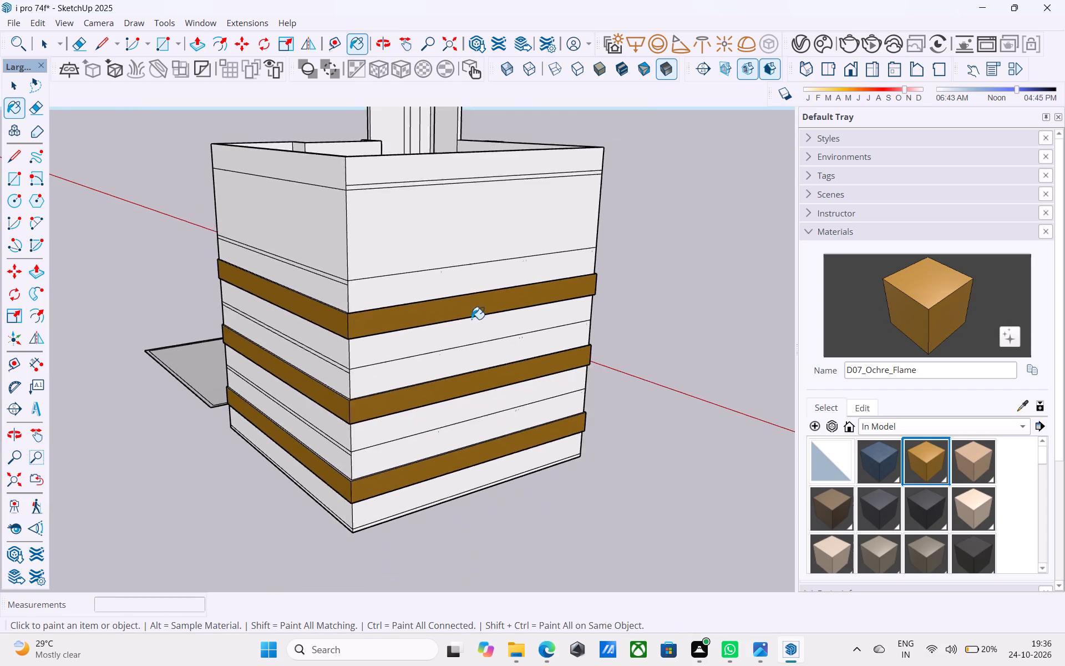
middle_click_drag(471, 319, 0, 338)
scroll(215, 339, "up", 3)
left_click(344, 286)
Draw a line across the blue-framed side wall at the fourth storey's mid-height, from the rear corner to the blue frame.
scroll(337, 293, "down", 4)
middle_click_drag(326, 301, 344, 452, "shift")
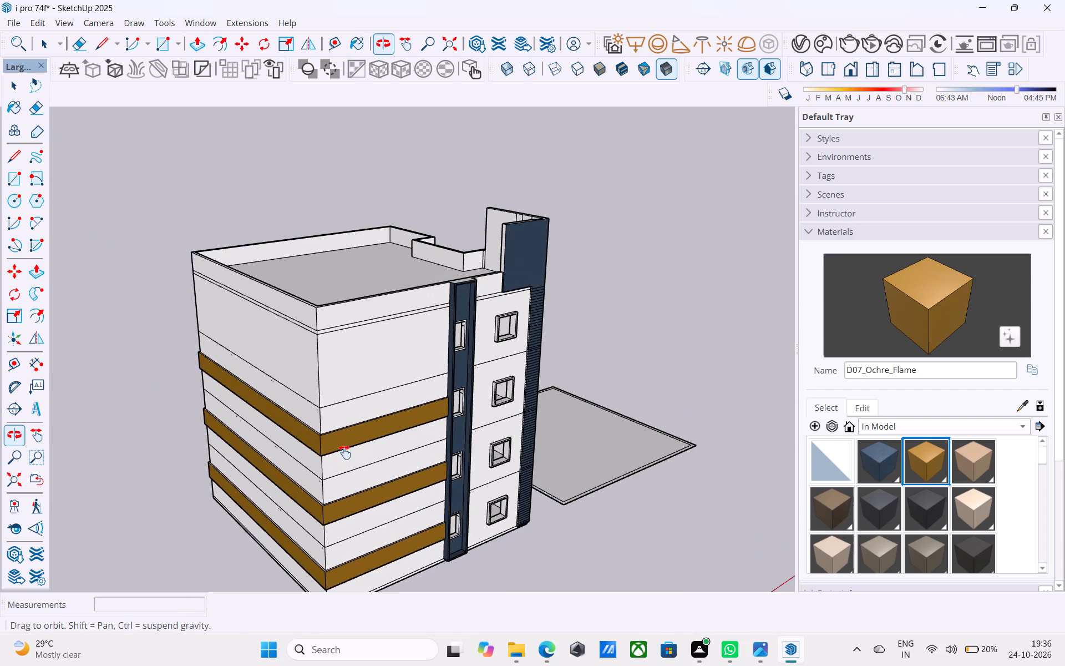
middle_click_drag(344, 452, 346, 452, "shift")
middle_click_drag(418, 342, 577, 329)
key("semicolon")
key("l")
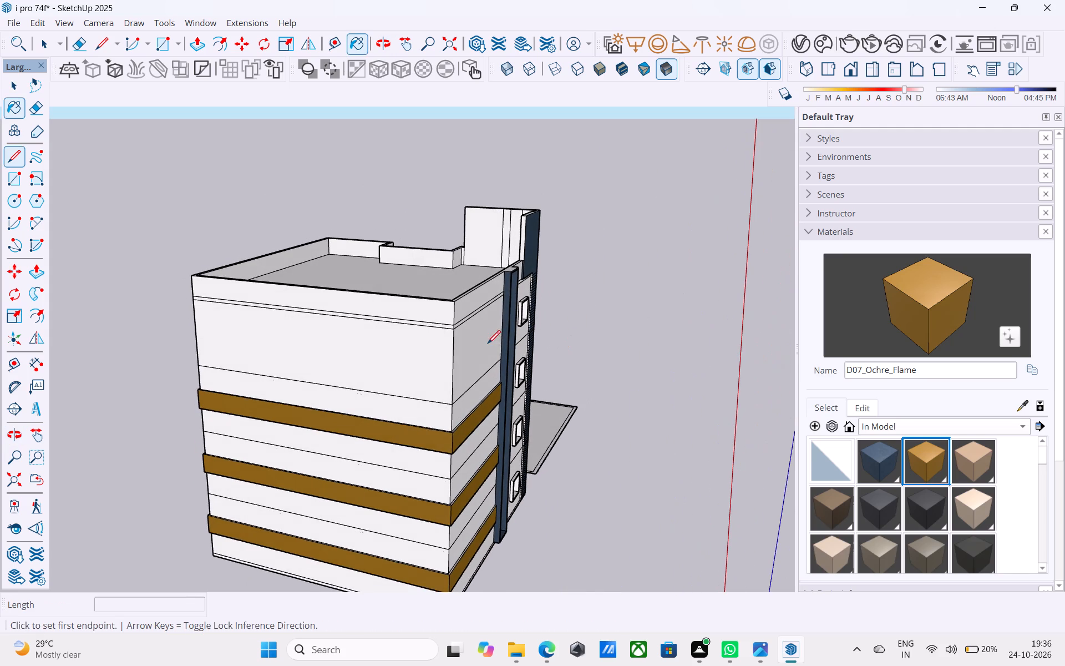
scroll(484, 345, "up", 8)
left_click(424, 390)
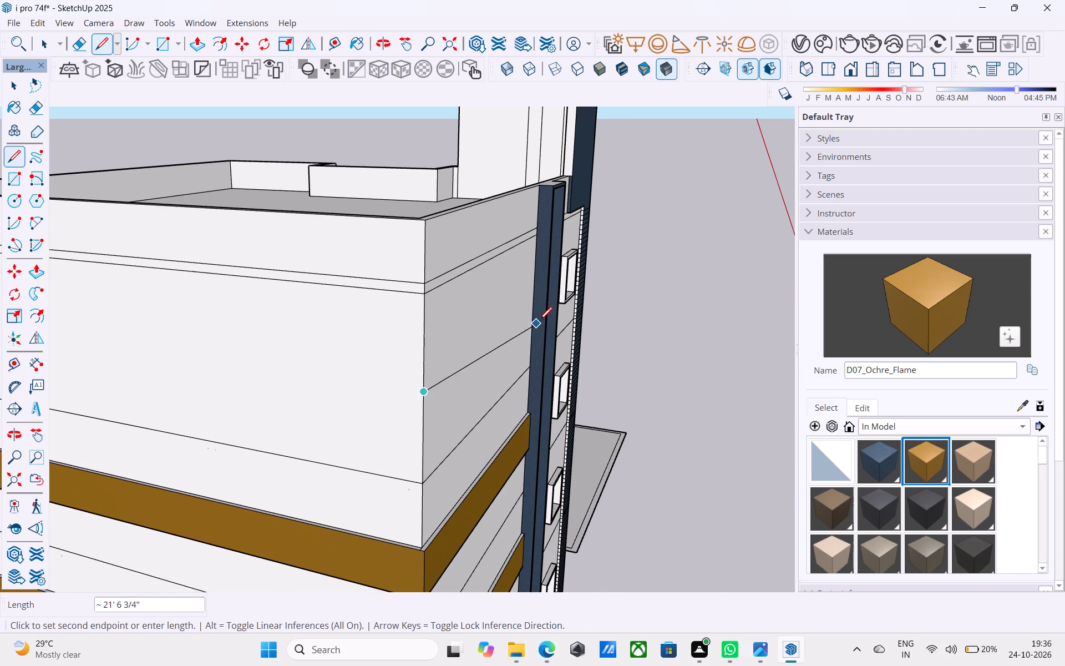
scroll(539, 321, "up", 4)
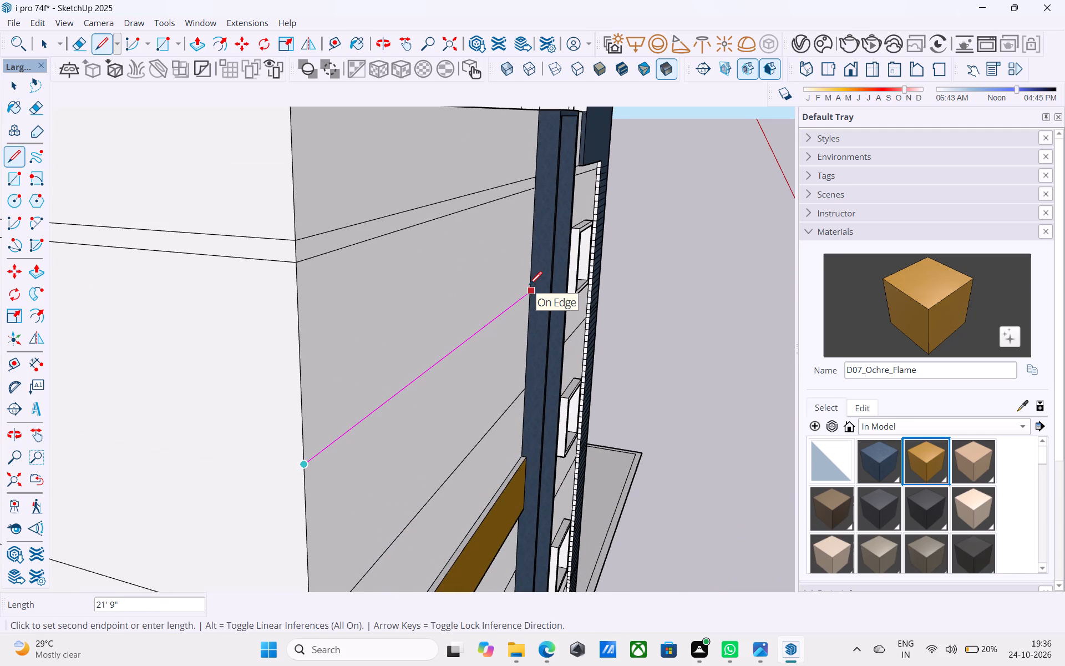
scroll(529, 285, "up", 4)
left_click(529, 296)
Continue the fourth storey's mid-height line across the rear wall to its opposite corner.
scroll(531, 286, "down", 10)
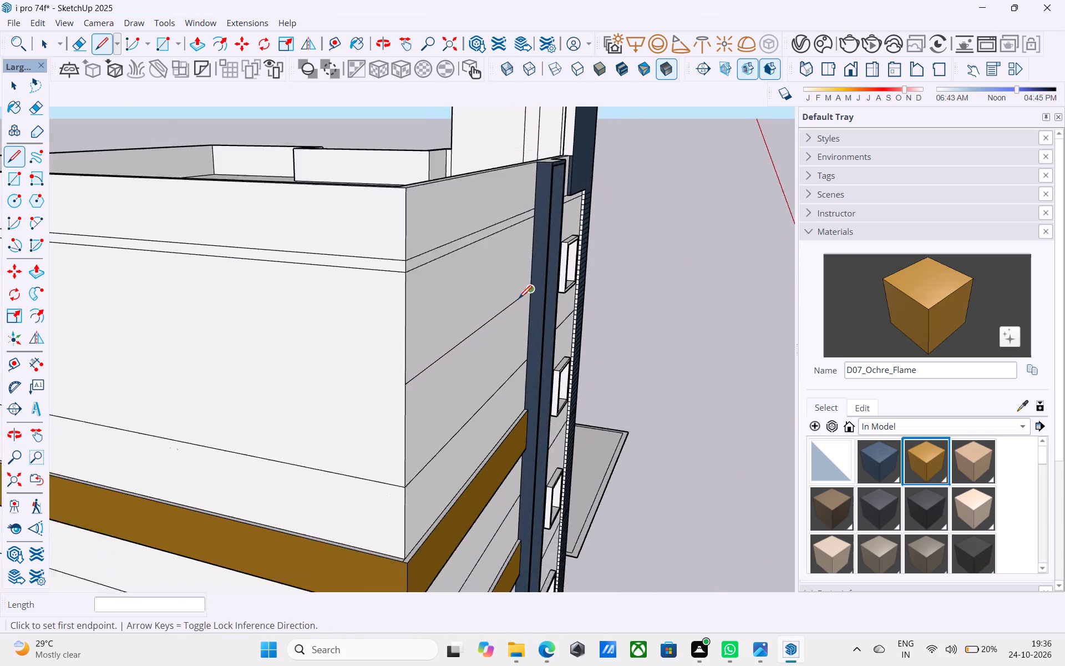
scroll(519, 300, "down", 2)
left_click(443, 354)
scroll(372, 353, "down", 6)
middle_click_drag(196, 356, 549, 359)
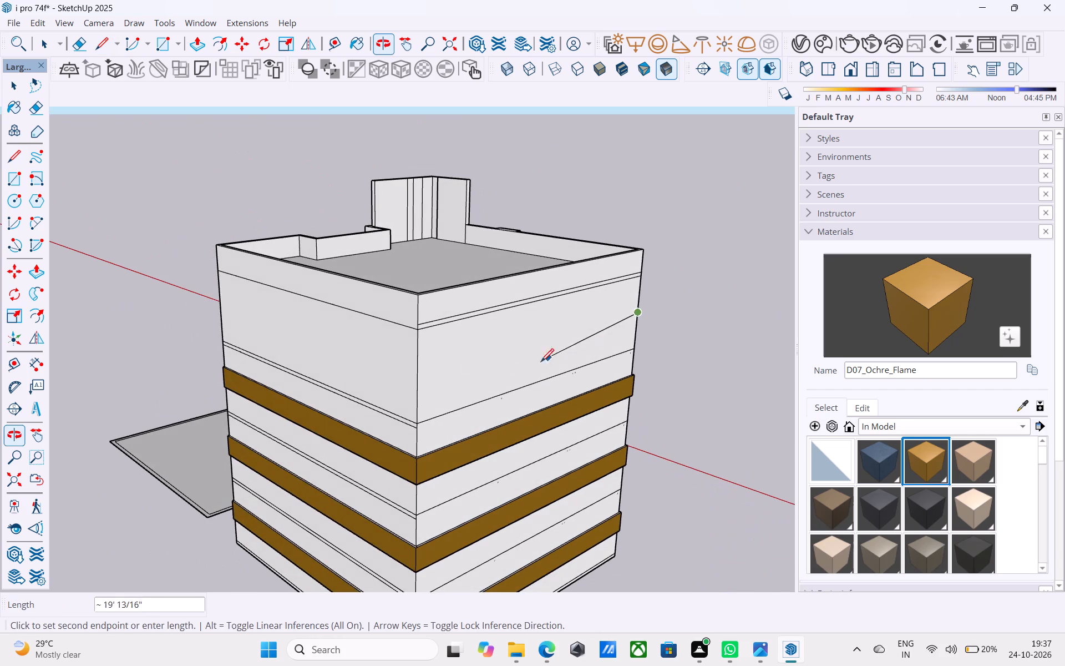
left_click(420, 380)
left_click(415, 377)
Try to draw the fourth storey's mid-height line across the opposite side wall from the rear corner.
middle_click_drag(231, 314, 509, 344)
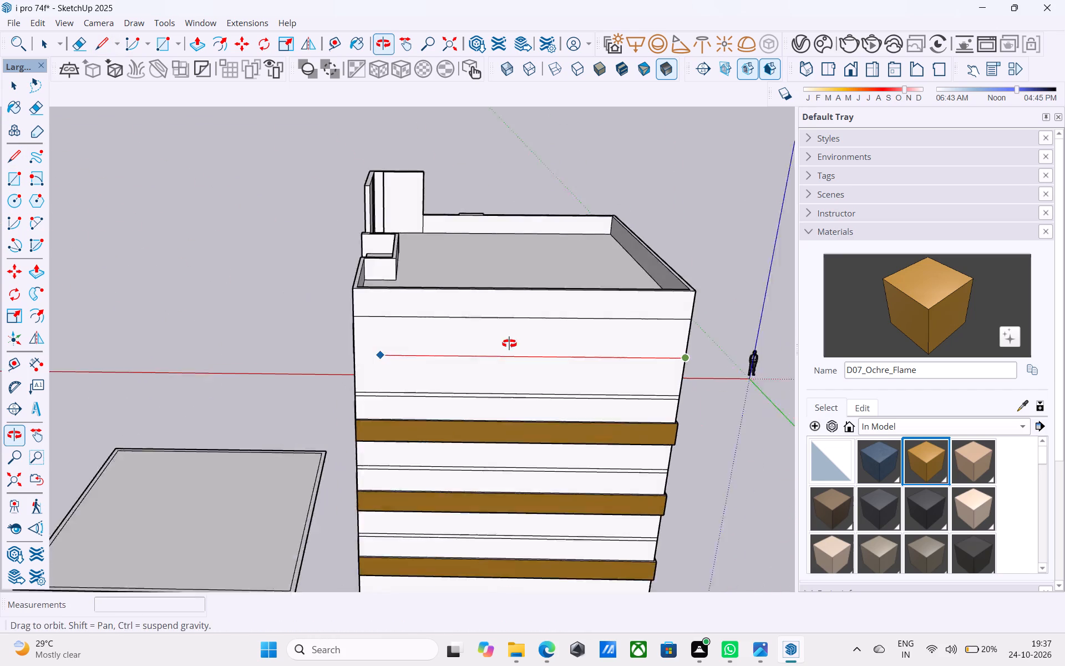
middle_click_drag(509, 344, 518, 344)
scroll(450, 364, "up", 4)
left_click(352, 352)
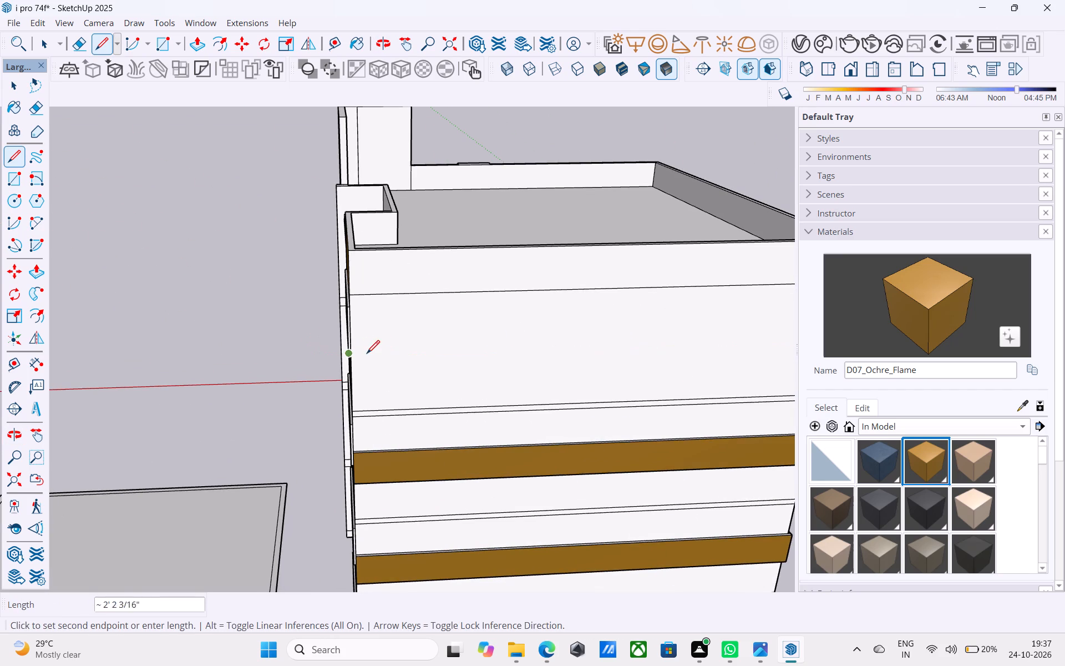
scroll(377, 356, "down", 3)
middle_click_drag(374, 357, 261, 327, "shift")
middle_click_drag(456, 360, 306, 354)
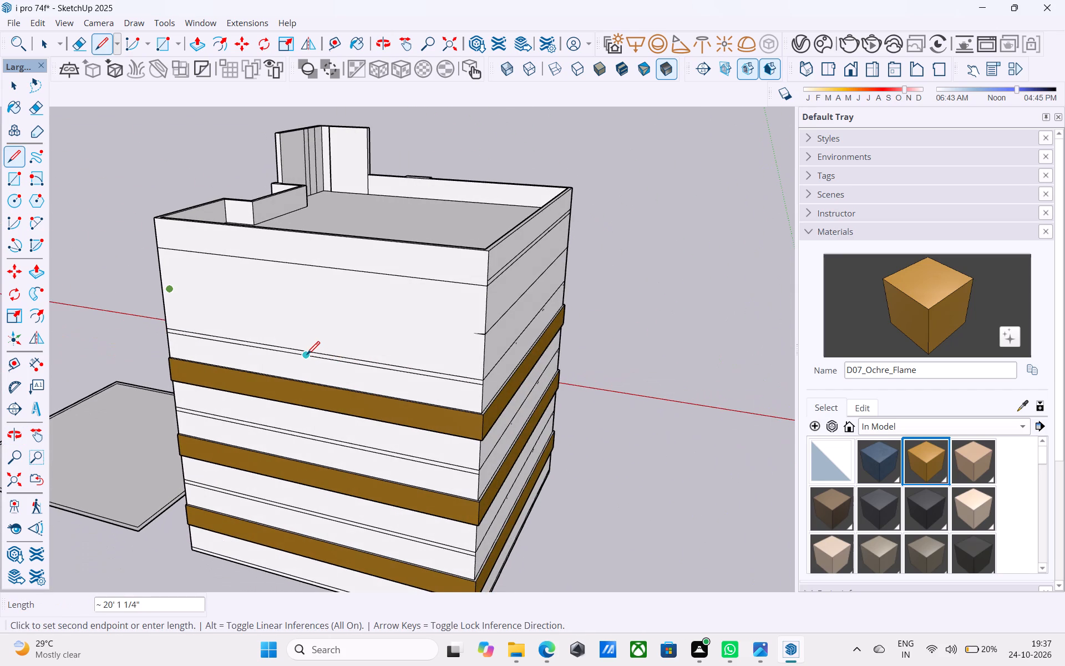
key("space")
Draw the fourth storey's mid-height line across the opposite side wall, from the rear corner to the front facade's edge.
scroll(483, 352, "up", 4)
key("l")
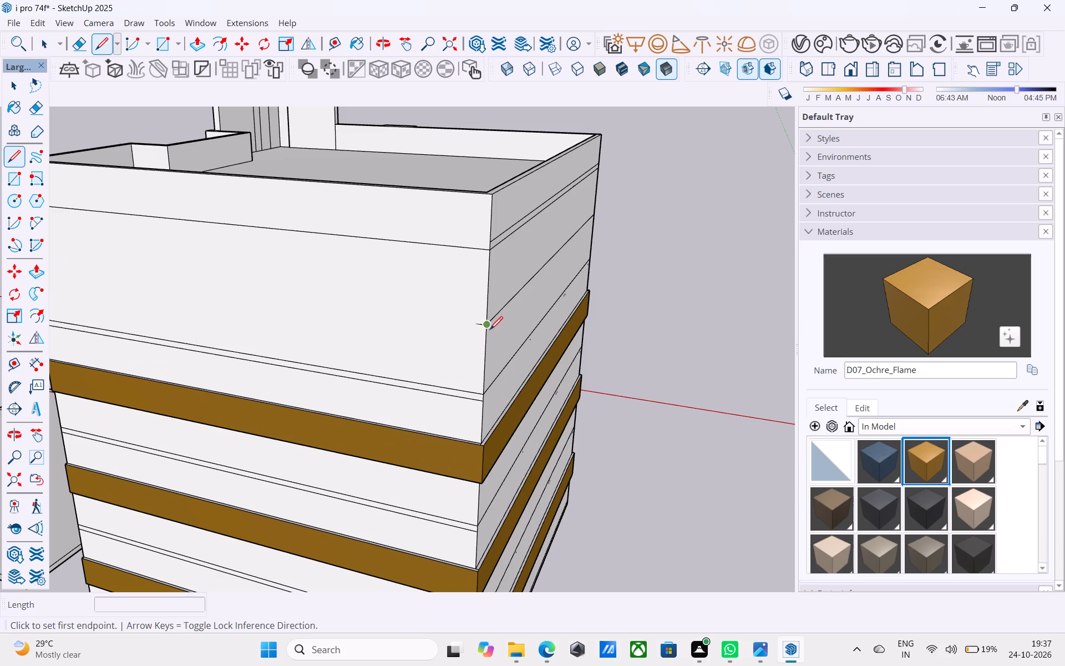
left_click(489, 329)
scroll(346, 299, "down", 5)
middle_click_drag(343, 300, 772, 339, "shift")
scroll(524, 334, "up", 5)
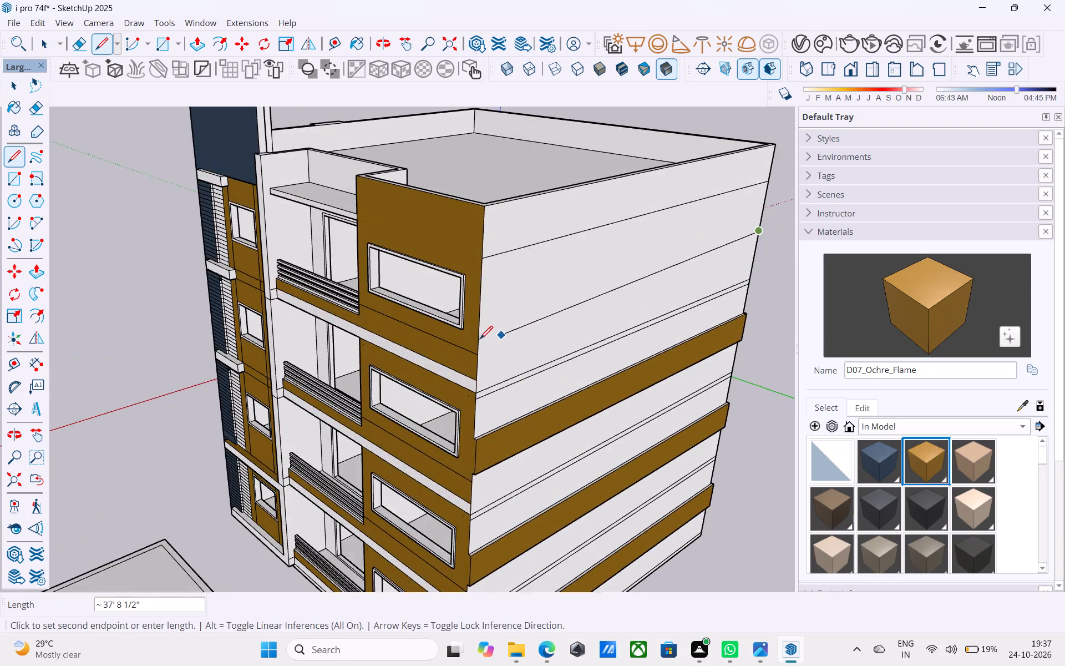
scroll(480, 340, "up", 3)
left_click(483, 319)
Select the fourth storey's mid-height lines on the two side walls and rear wall, and copy them 1.5' upward.
scroll(479, 317, "down", 7)
middle_click_drag(557, 320, 183, 325)
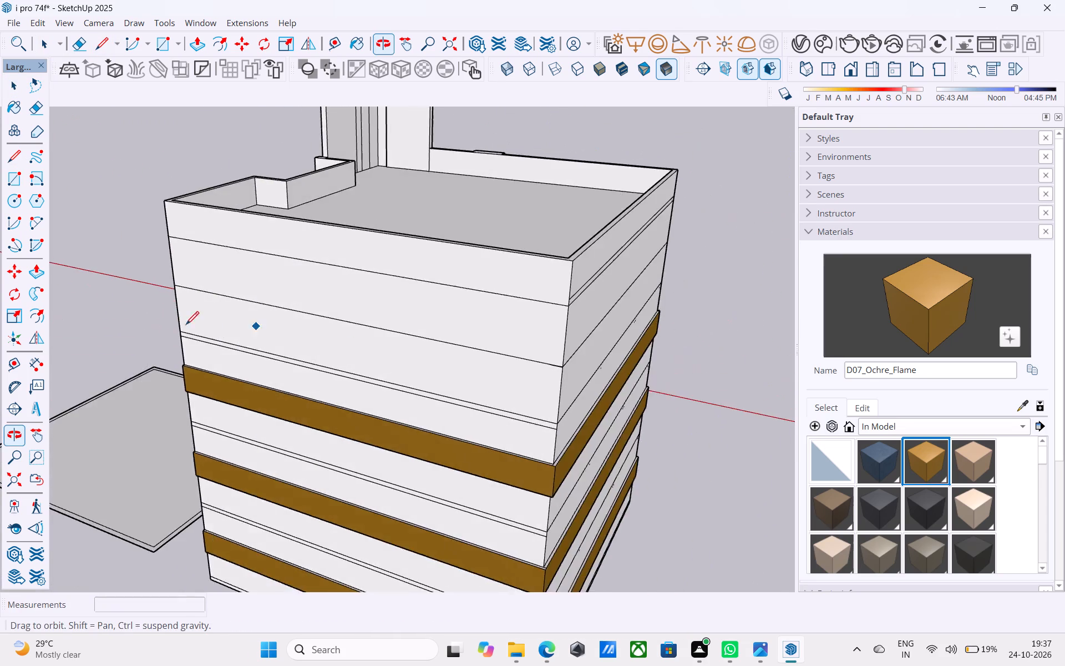
middle_click_drag(509, 384, 374, 354)
scroll(358, 335, "up", 4)
key("space")
scroll(291, 306, "up", 5)
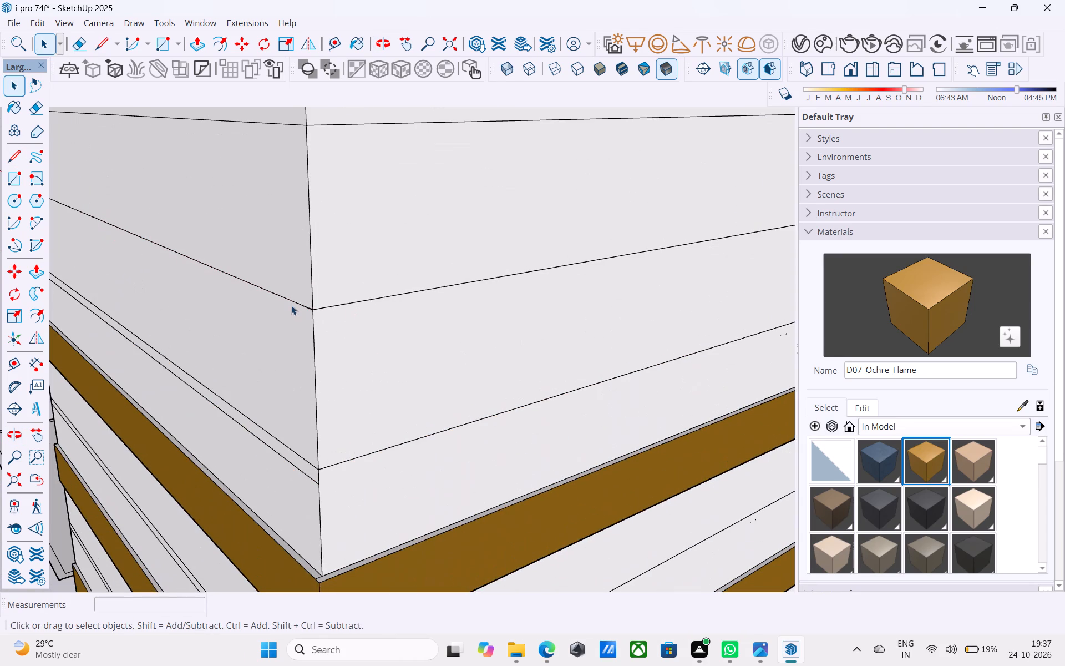
left_click(291, 302)
left_click(329, 308, "shift")
scroll(329, 306, "down", 2)
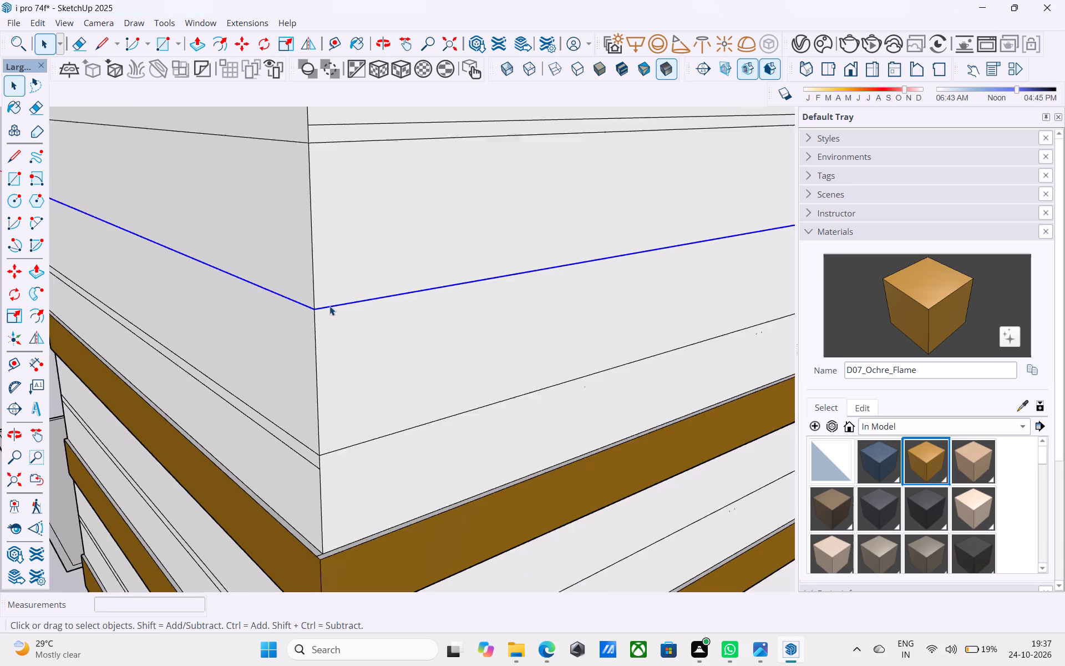
scroll(329, 306, "down", 9)
middle_click_drag(536, 337, 131, 329)
middle_click_drag(228, 314, 316, 374, "shift")
scroll(341, 339, "up", 7, "shift")
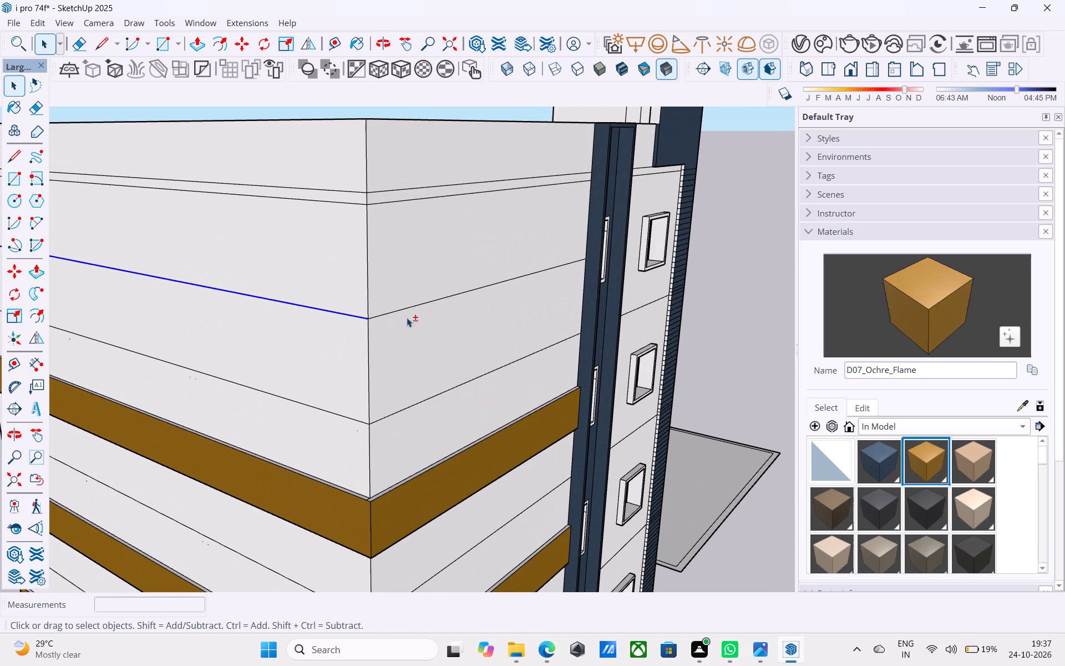
left_click(403, 309, "shift")
scroll(399, 310, "down", 5, "shift")
middle_click_drag(399, 319, 428, 351, "shift")
key("m")
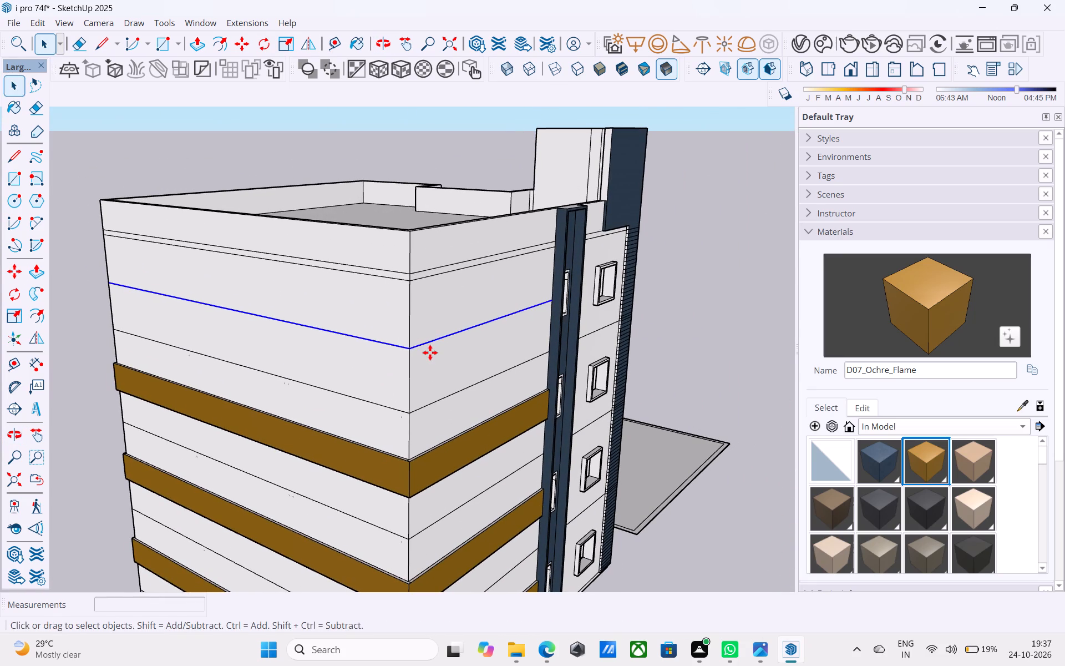
left_click(410, 351)
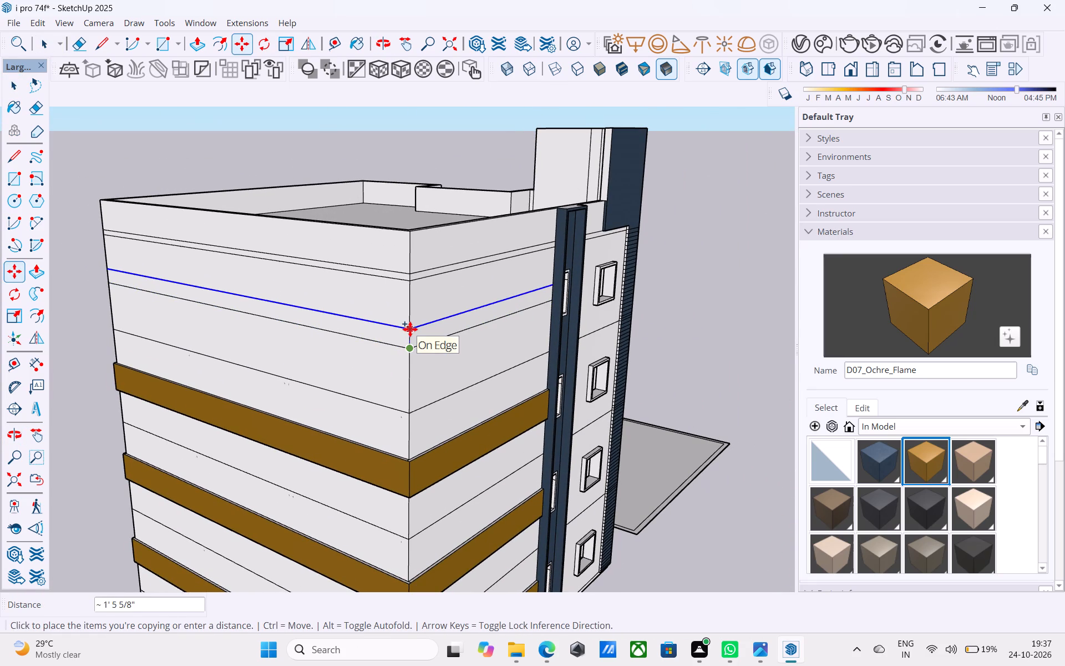
type("1.5'")
key("Return")
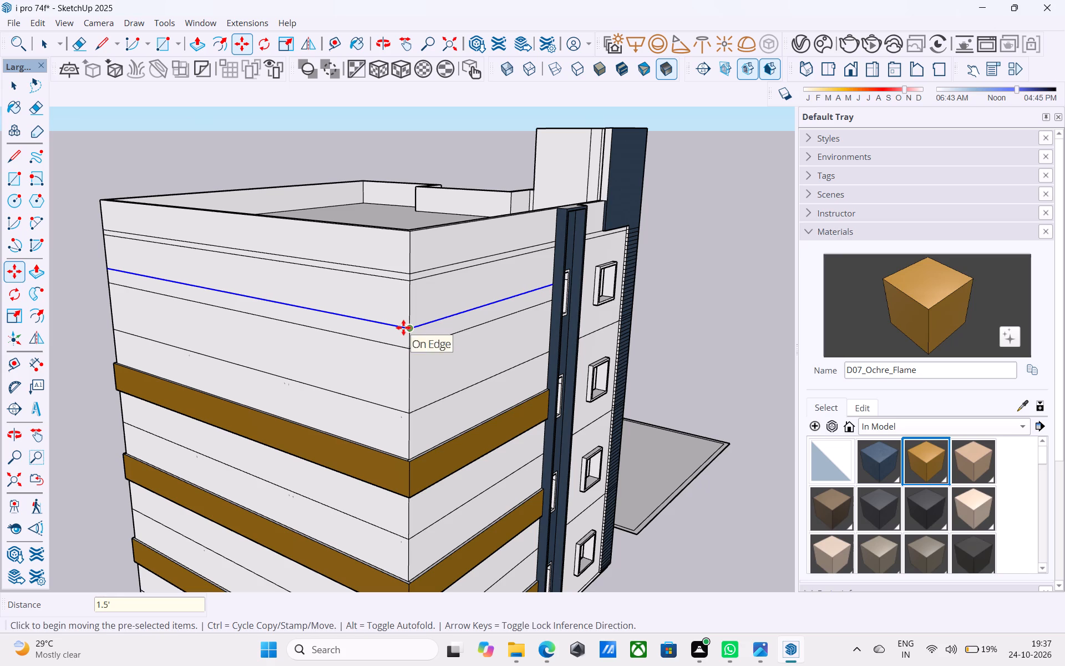
Copy the raised fourth-storey lines 3' downward along the wall corner to mark the band's lower edge.
left_click(406, 331)
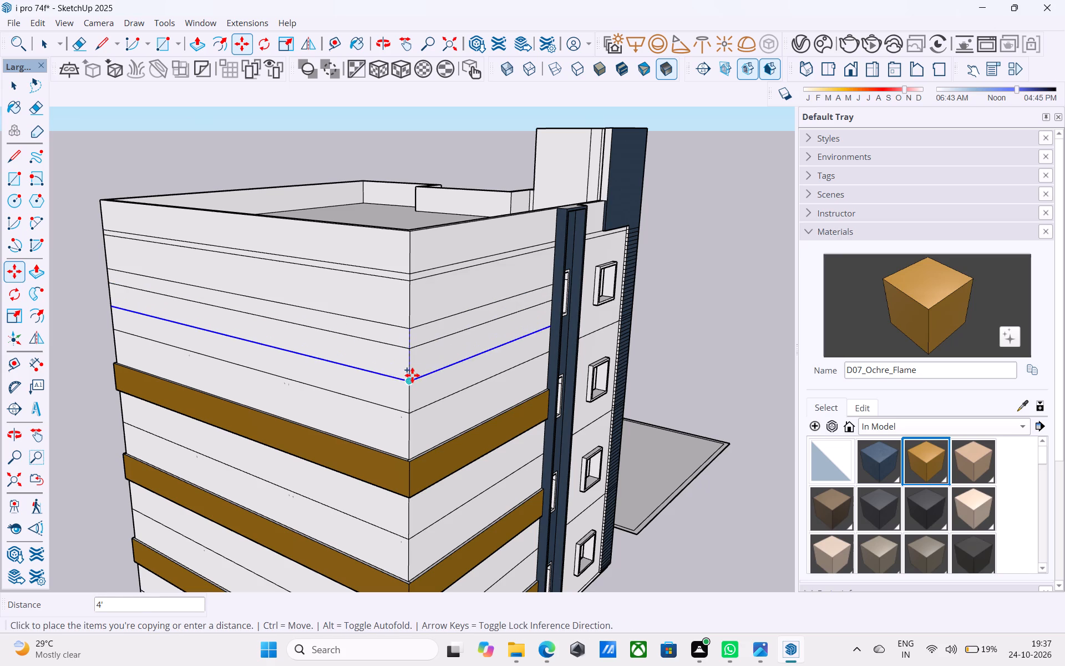
type("3'")
key("Return")
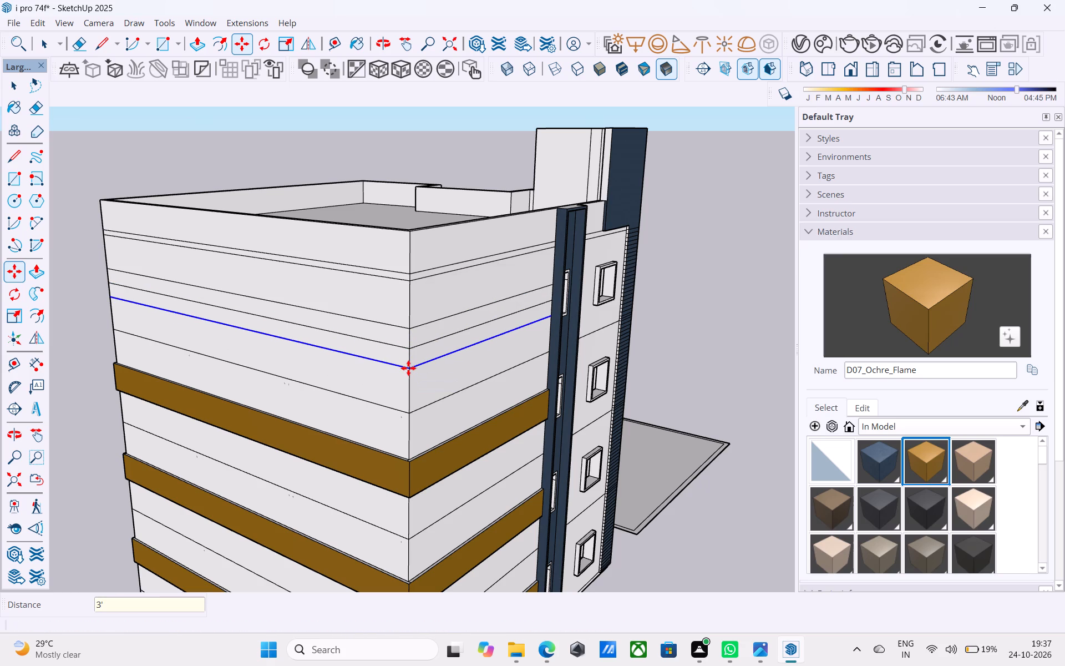
Erase the original mid-height lines between the two copies on the rear wall and both side walls.
key("e")
left_click_drag(435, 334, 437, 343)
left_click(384, 344)
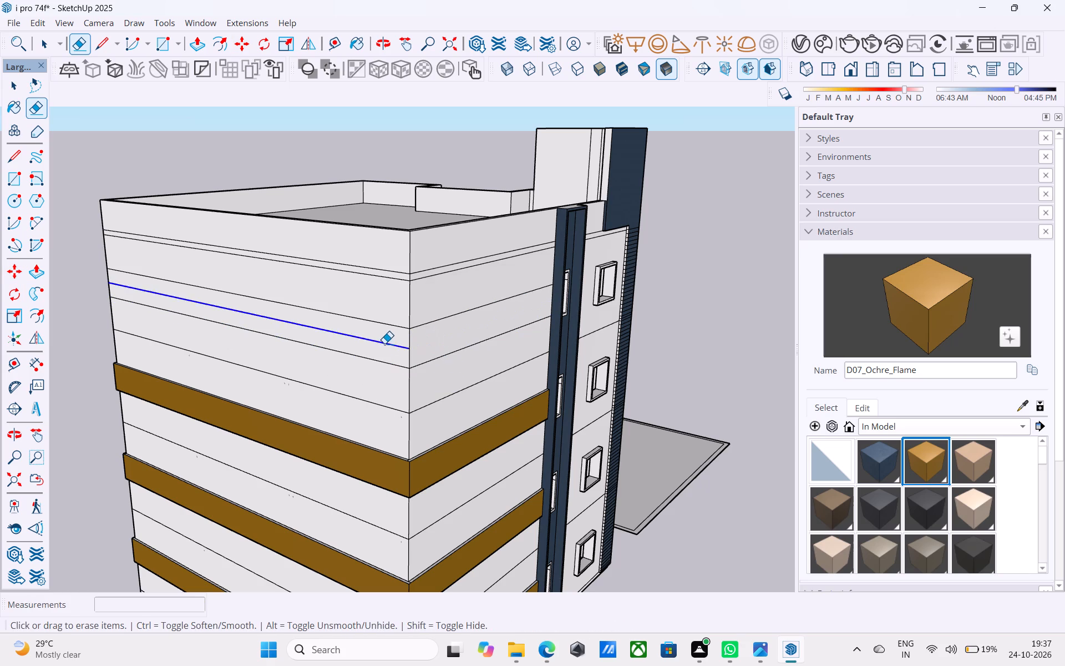
scroll(374, 347, "down", 3)
middle_click_drag(373, 349, 823, 335)
scroll(479, 324, "up", 4)
left_click(430, 324)
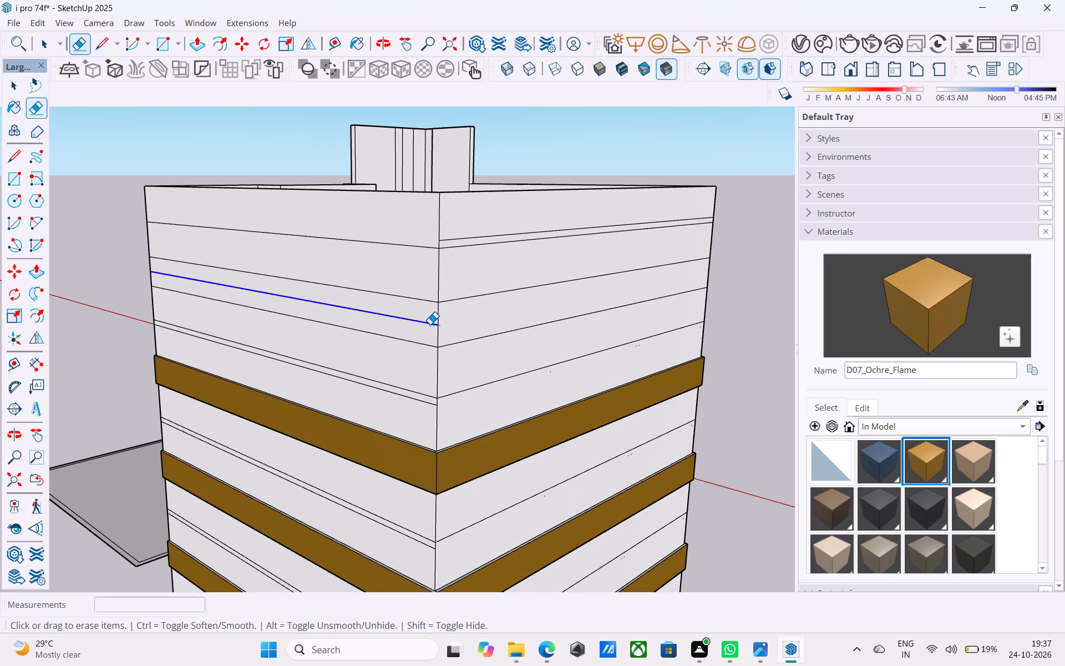
scroll(434, 329, "up", 4)
left_click(436, 322)
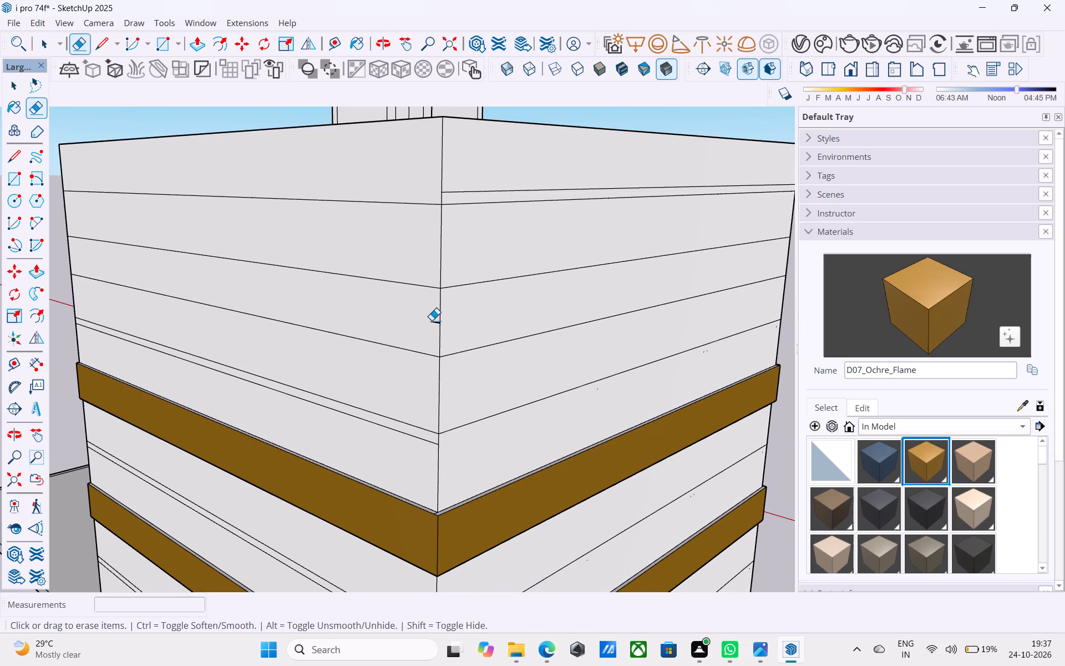
Push/Pull the fourth storey's band outward 3" on the rear wall and both side walls.
key("space")
scroll(429, 322, "down", 5)
left_click(428, 322)
key("p")
left_click(428, 321)
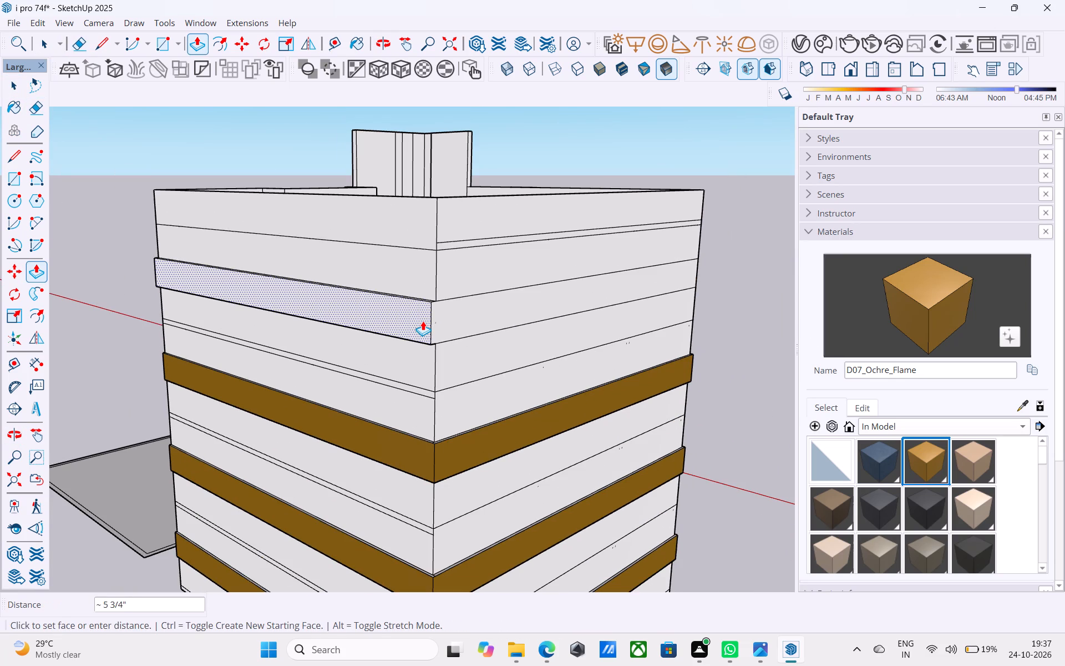
key("3")
key("shift+quotedbl")
key("Return")
double_click(452, 312)
scroll(454, 312, "down", 2)
middle_click_drag(452, 314, 123, 323)
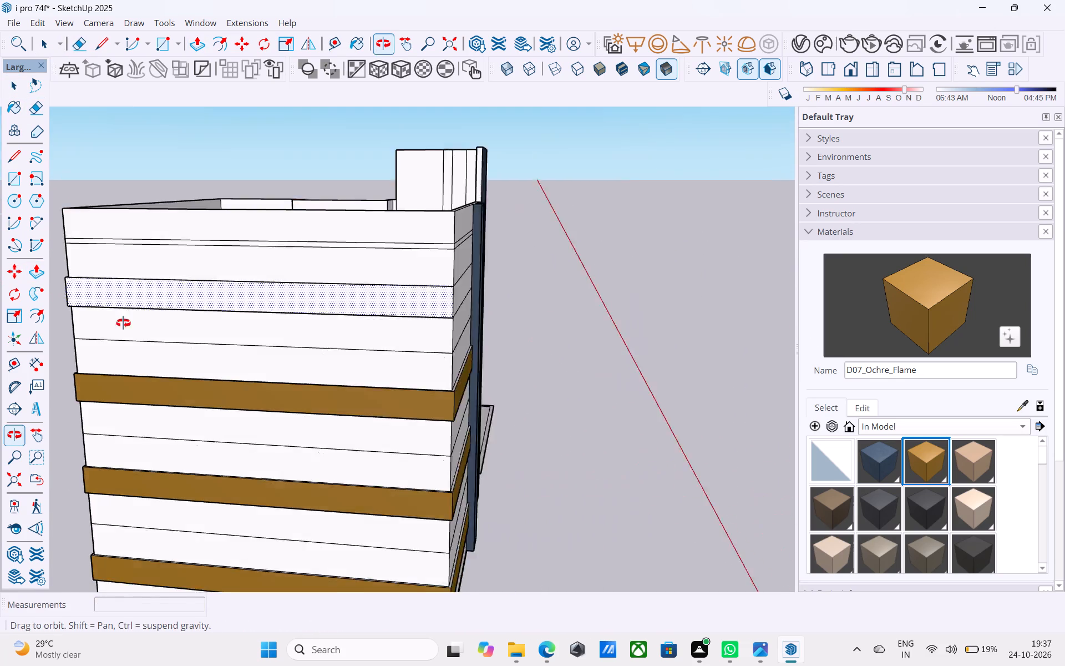
middle_click_drag(123, 323, 123, 323)
scroll(430, 319, "up", 4)
double_click(418, 305)
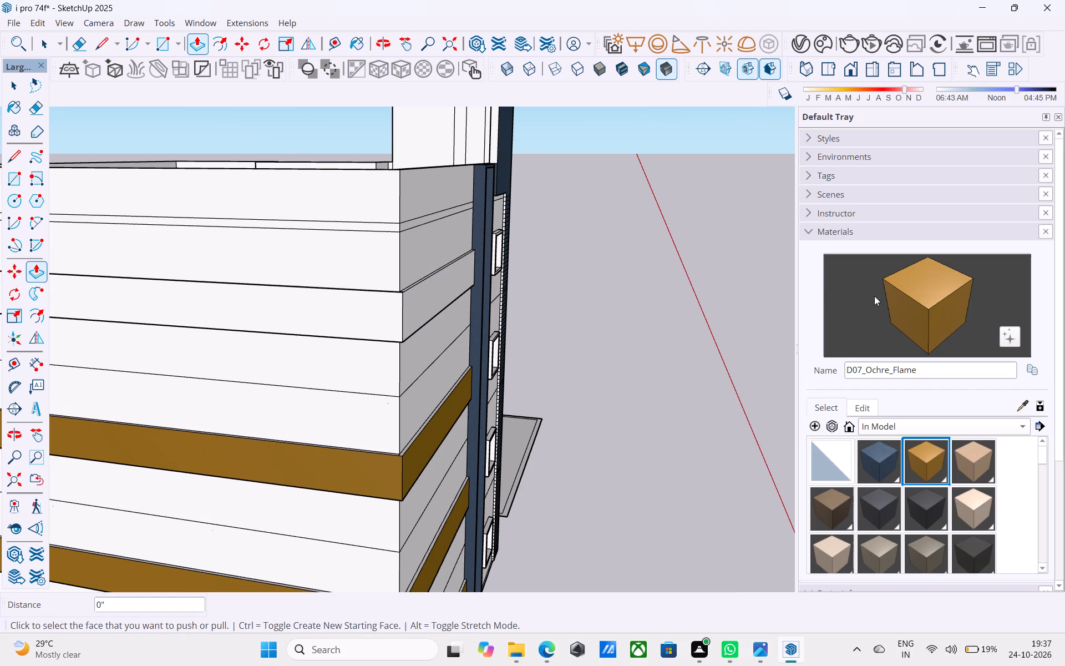
Paint the fourth storey's projecting band on the rear and both side walls with D07_Ochre_Flame.
left_click(904, 296)
left_click(450, 291)
left_click(348, 310)
scroll(470, 291, "down", 9)
middle_click_drag(555, 291, 858, 269)
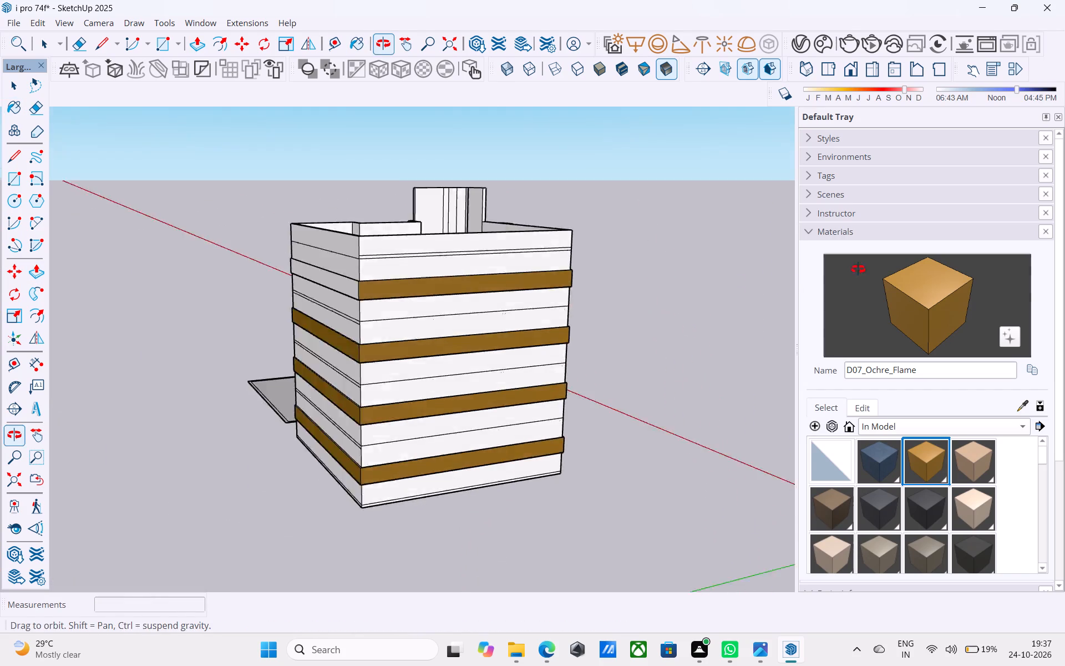
middle_click_drag(858, 269, 885, 268)
scroll(371, 269, "up", 4)
left_click(371, 271)
Check the banded walls from around the building and save the model.
scroll(371, 271, "down", 4)
middle_click_drag(367, 279, 711, 327)
middle_click_drag(422, 301, 721, 275)
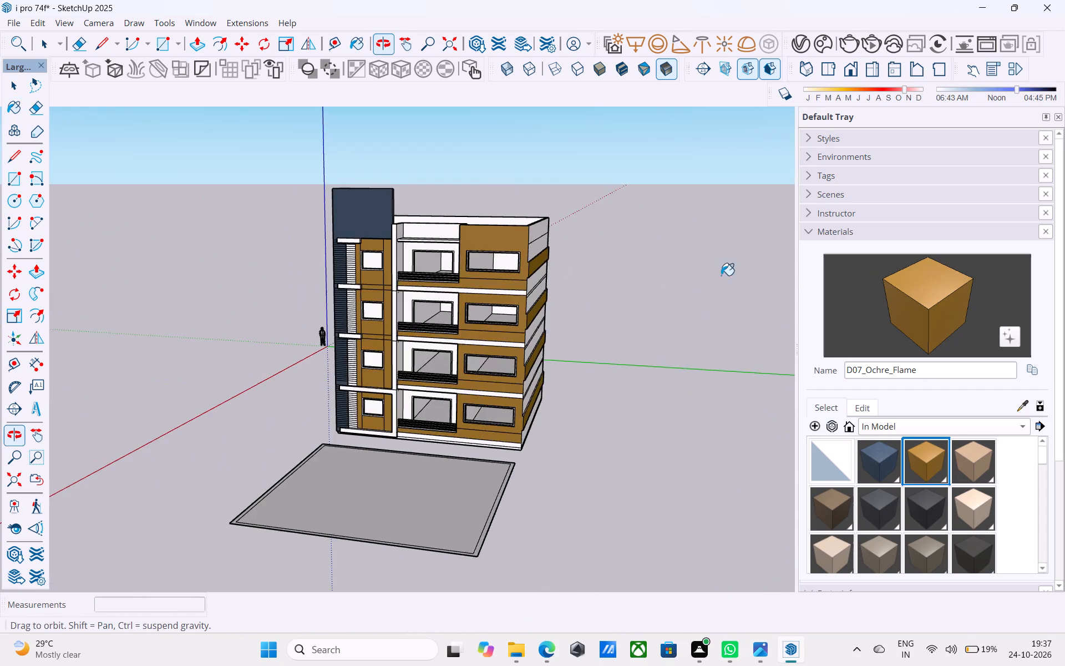
middle_click_drag(721, 275, 722, 275)
scroll(630, 246, "up", 5)
middle_click_drag(515, 284, 864, 256)
scroll(420, 250, "down", 5)
middle_click_drag(398, 254, 464, 236, "shift")
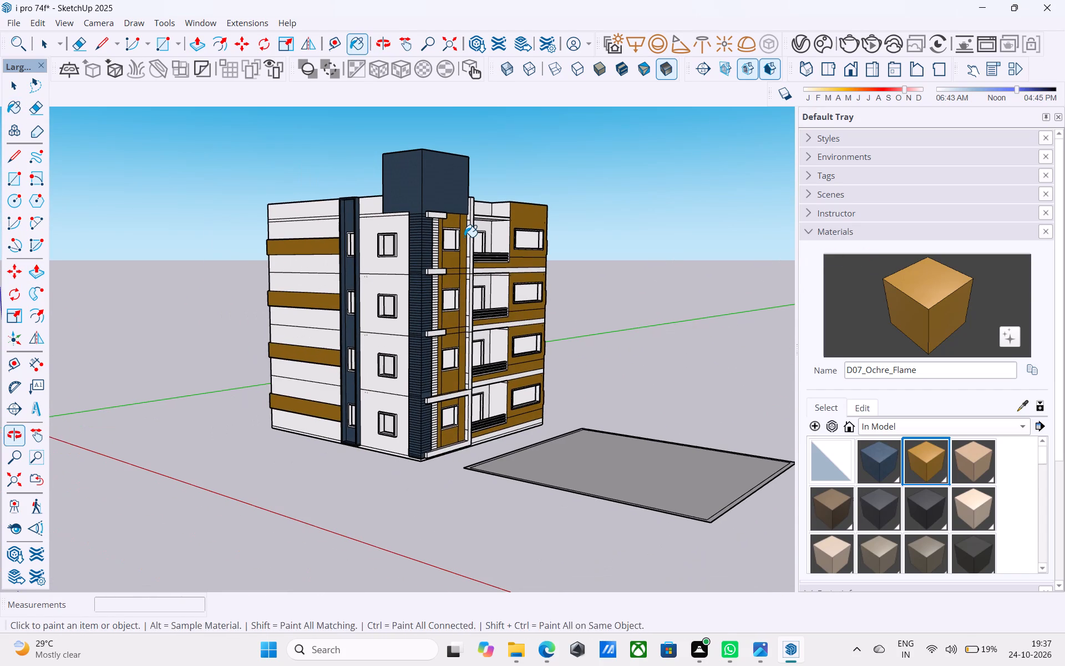
key("ctrl+s")
Examine the whole building's exterior from the front, sides, above and below.
key("space")
middle_click_drag(462, 239, 218, 259)
scroll(314, 248, "down", 4)
middle_click_drag(327, 242, 327, 210)
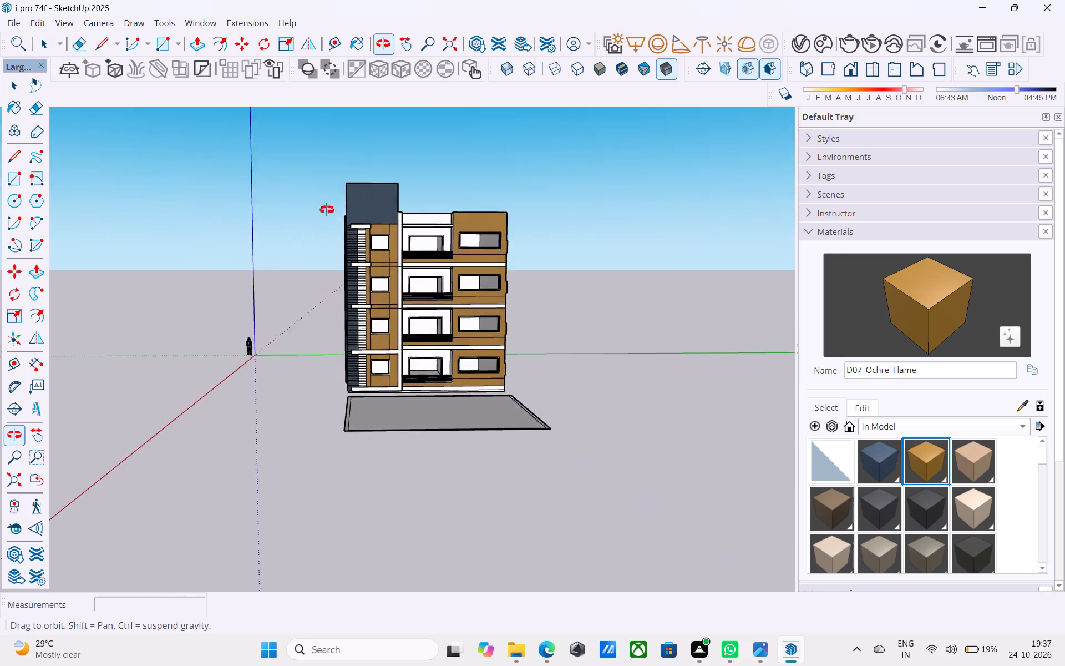
middle_click_drag(327, 210, 330, 194)
scroll(434, 266, "up", 4)
scroll(430, 276, "down", 1)
middle_click_drag(429, 276, 361, 341)
middle_click_drag(475, 271, 389, 325)
scroll(407, 310, "up", 4)
scroll(447, 265, "down", 5)
middle_click_drag(439, 269, 427, 266)
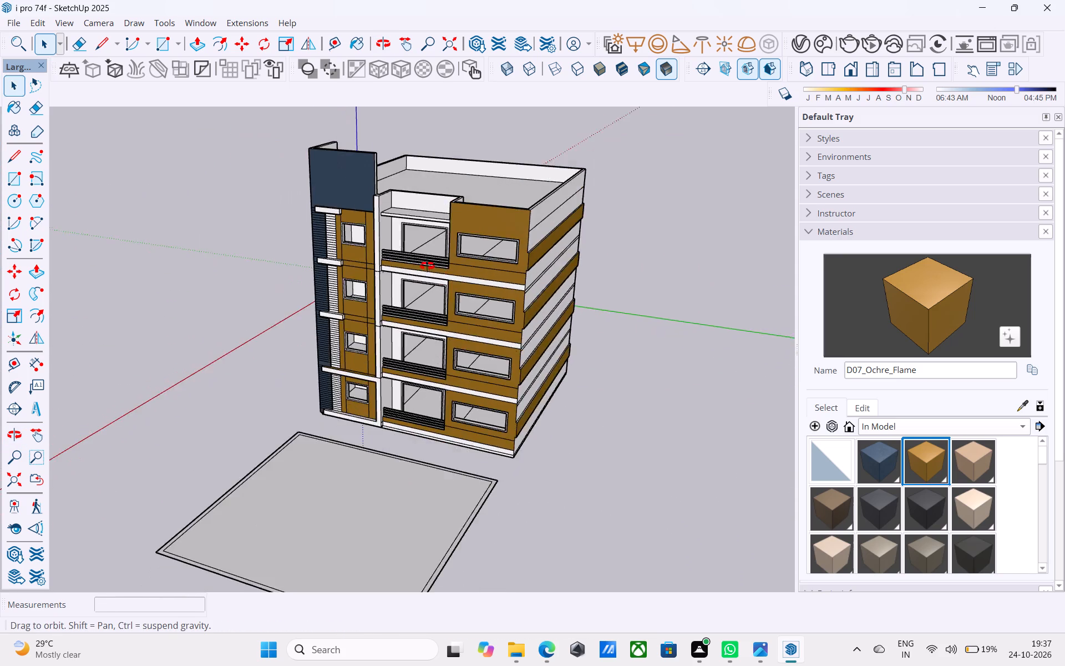
middle_click_drag(427, 266, 607, 178)
middle_click_drag(415, 236, 503, 125)
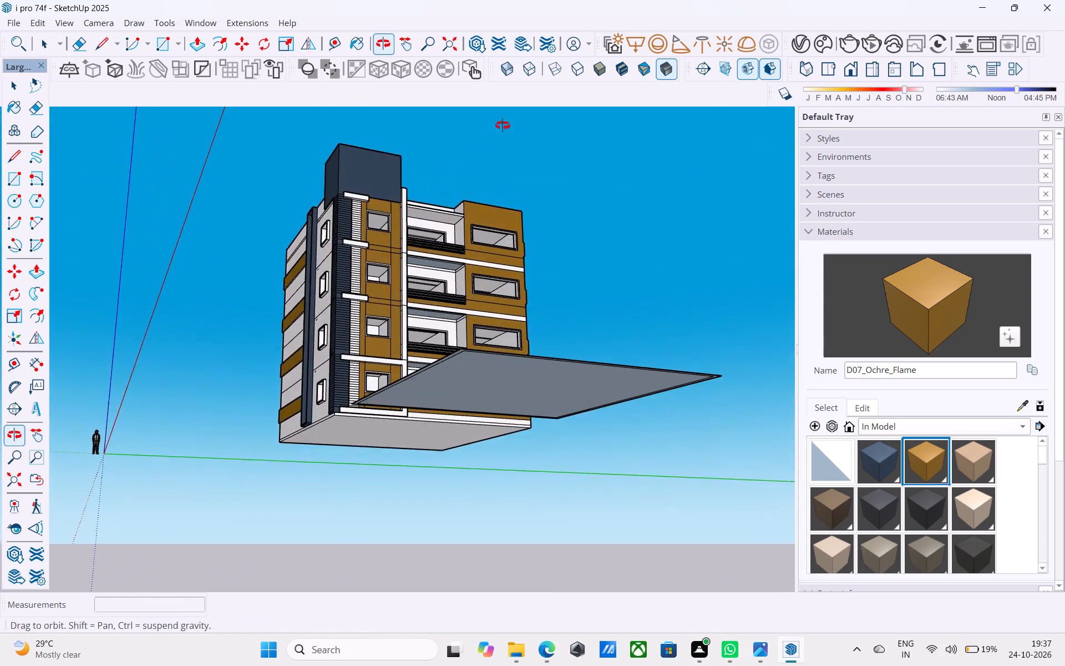
middle_click_drag(503, 125, 499, 129)
scroll(369, 194, "up", 8)
middle_click_drag(355, 221, 238, 417)
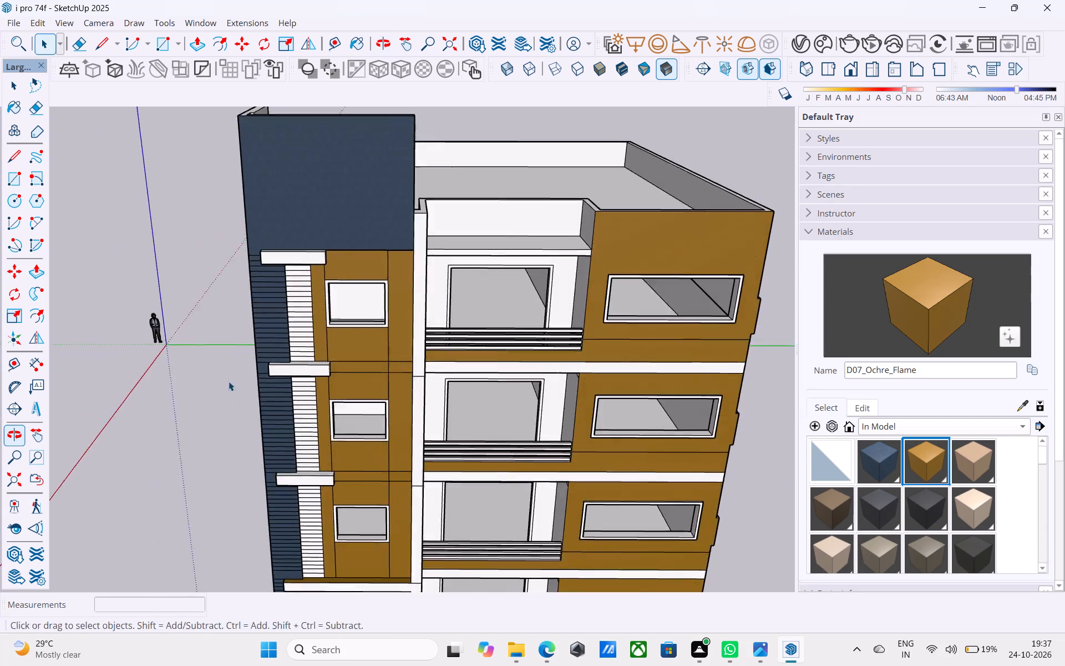
scroll(230, 380, "down", 5)
middle_click_drag(285, 384, 232, 223)
scroll(268, 274, "down", 4)
middle_click_drag(271, 275, 511, 399)
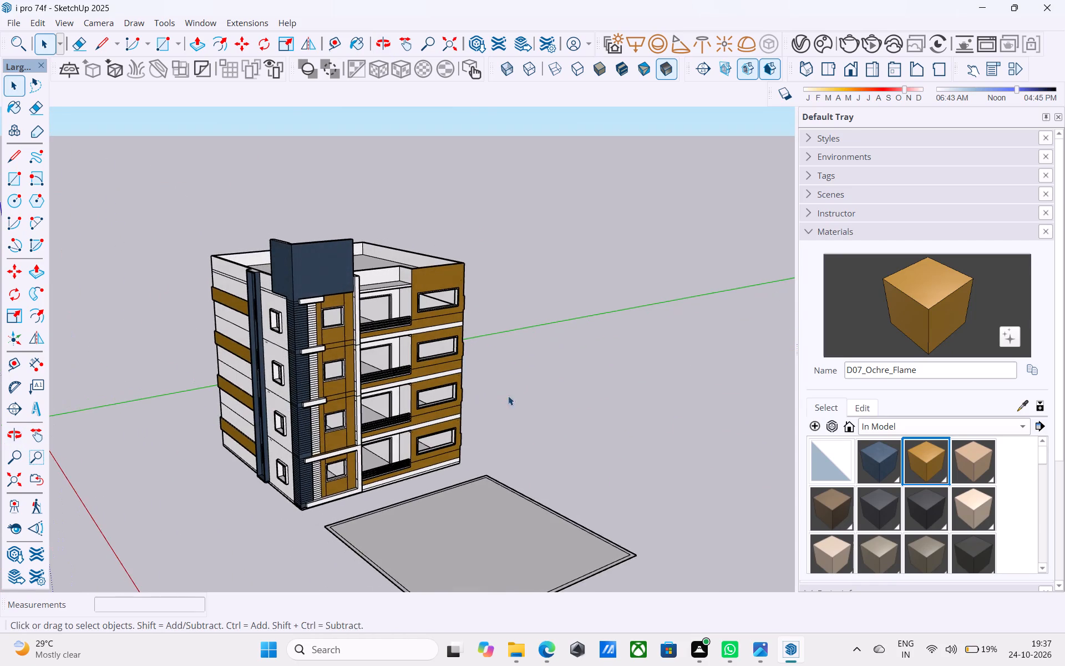
scroll(403, 327, "up", 5)
Save the model again.
key("ctrl+s")
Paint the front faces of the fourth-storey balcony's four railing bars with ThomThom - Hat1.
middle_click_drag(368, 319, 425, 311, "shift")
scroll(429, 319, "up", 4)
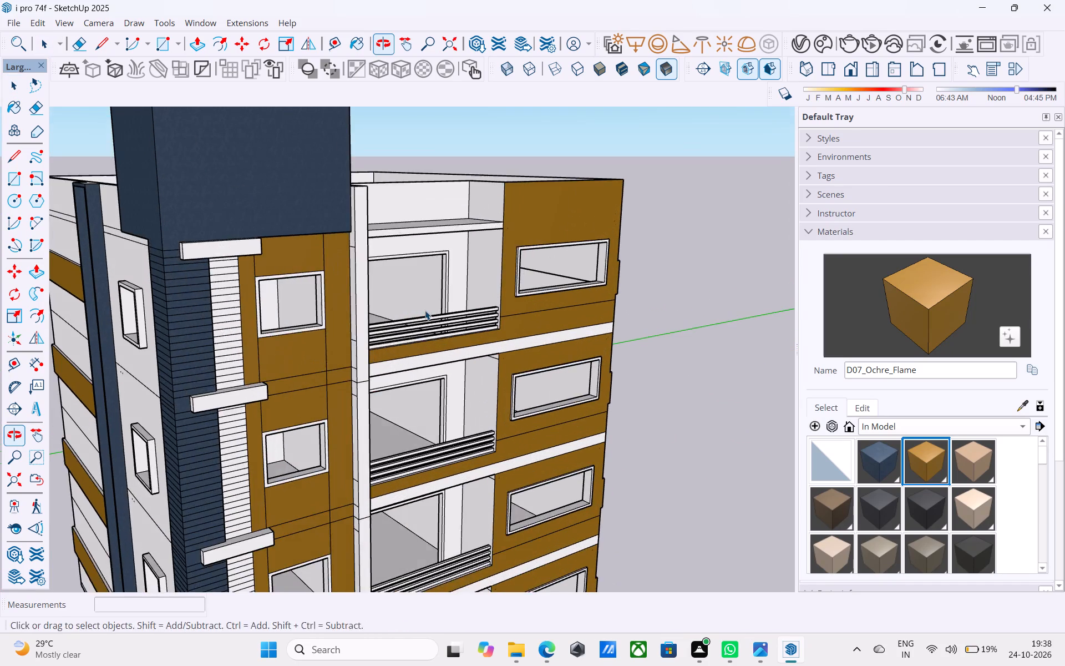
middle_click_drag(431, 337, 412, 256, "shift")
left_click(977, 548)
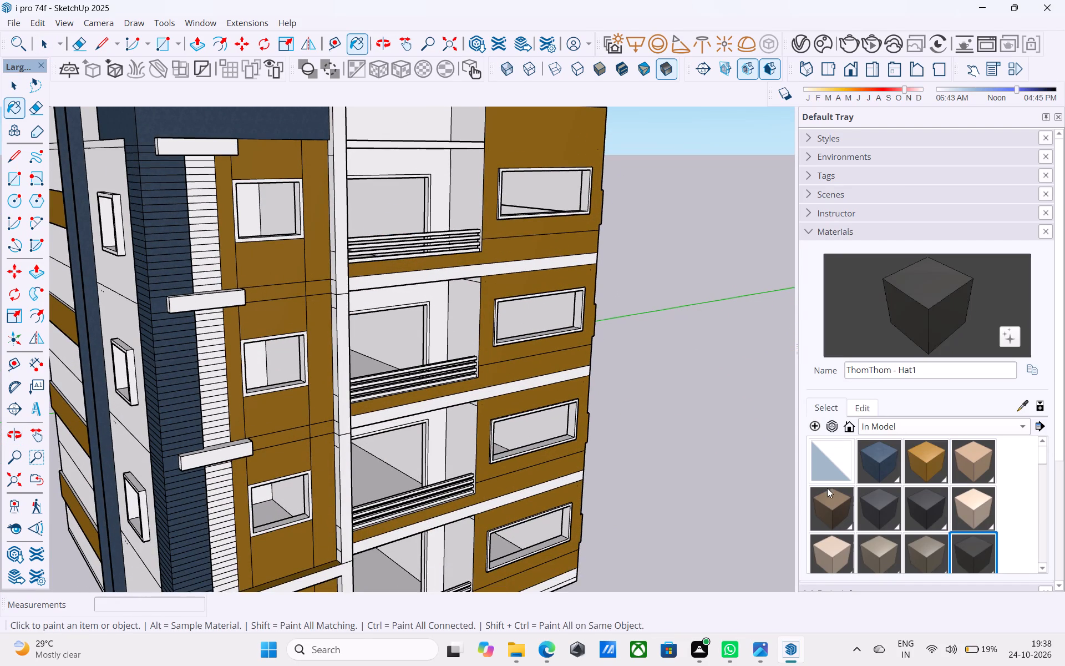
scroll(363, 250, "up", 9)
left_click(354, 209)
left_click(357, 234)
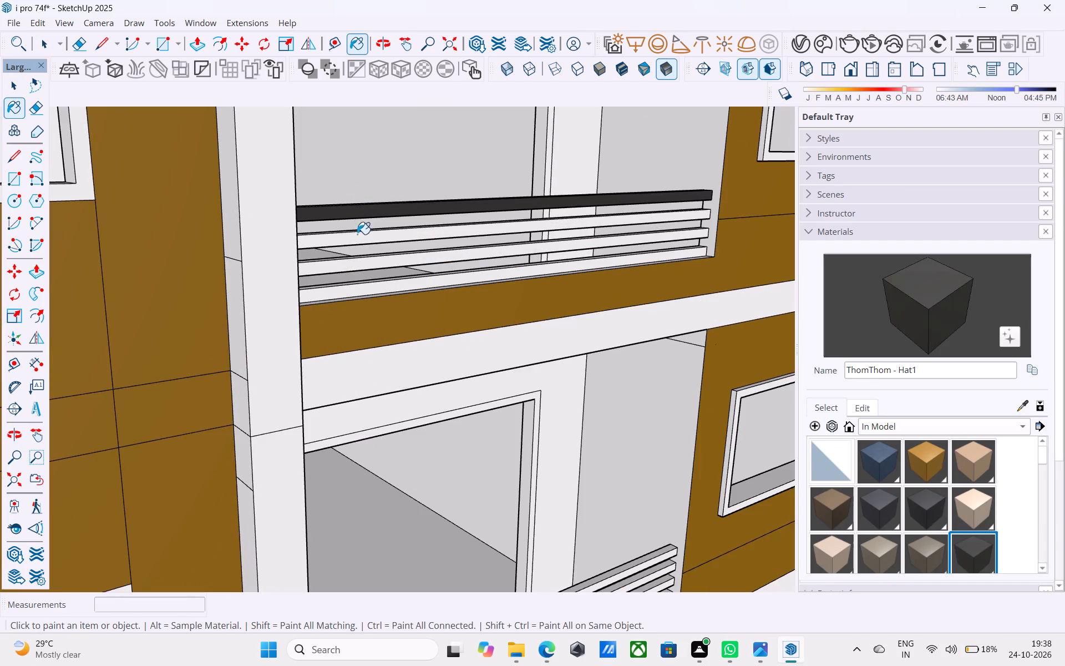
left_click(356, 262)
left_click(358, 290)
Paint the front faces of the third-storey balcony's four railing bars with ThomThom - Hat1.
scroll(338, 216, "down", 6)
middle_click_drag(368, 329, 357, 148, "shift")
scroll(349, 270, "up", 2)
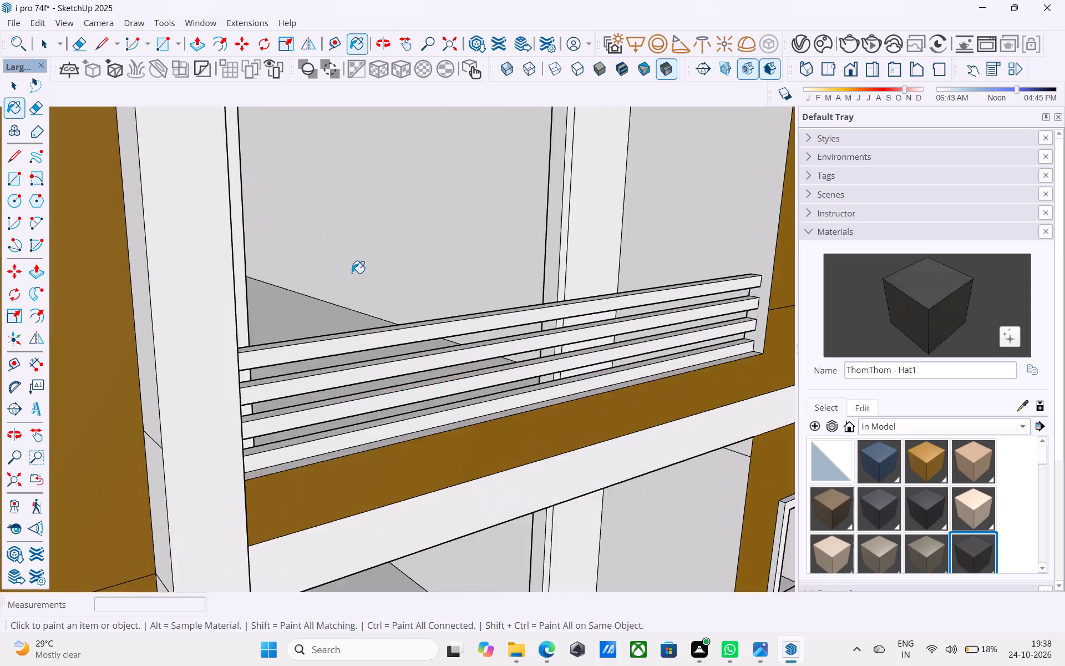
scroll(352, 273, "up", 7)
scroll(337, 248, "down", 5)
middle_click_drag(336, 275, 323, 212, "shift")
scroll(312, 232, "up", 5)
scroll(310, 230, "down", 5)
middle_click_drag(308, 230, 328, 336, "shift")
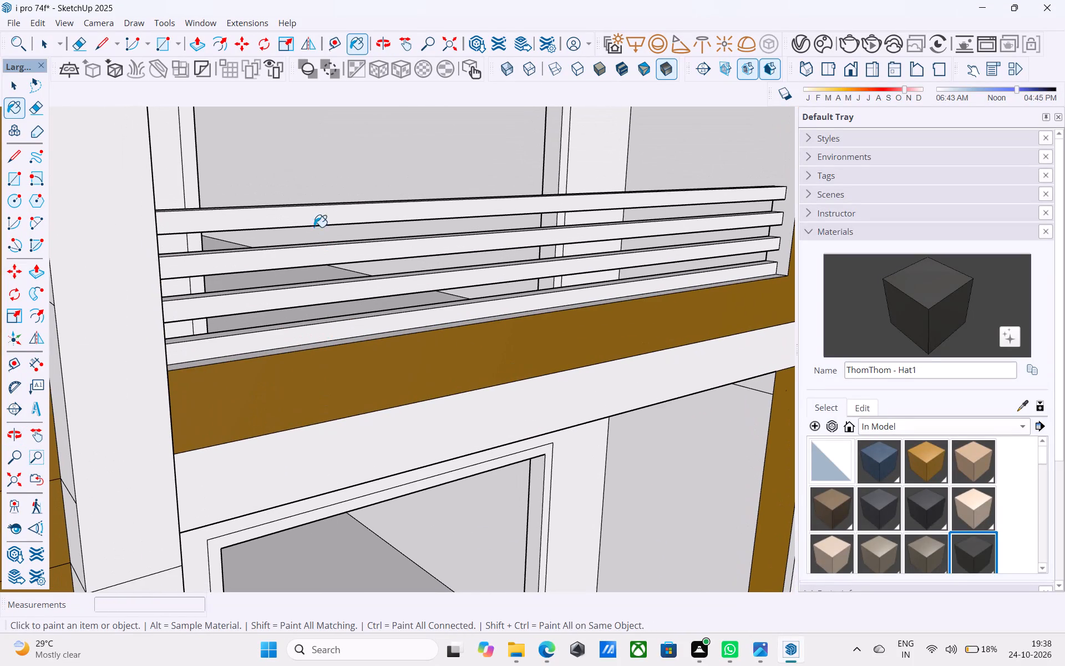
left_click(313, 220)
left_click(310, 249)
left_click(307, 295)
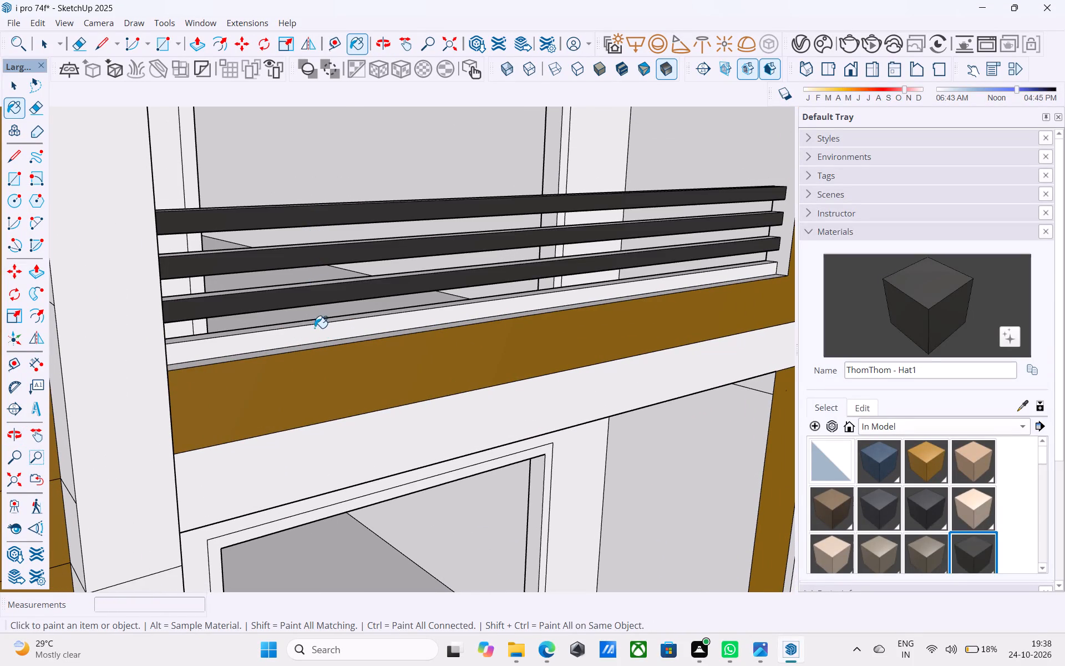
left_click(314, 325)
left_click(312, 334)
Paint the front faces of the second-storey balcony's four railing bars with ThomThom - Hat1.
scroll(311, 299, "down", 3)
middle_click_drag(306, 314, 303, 408)
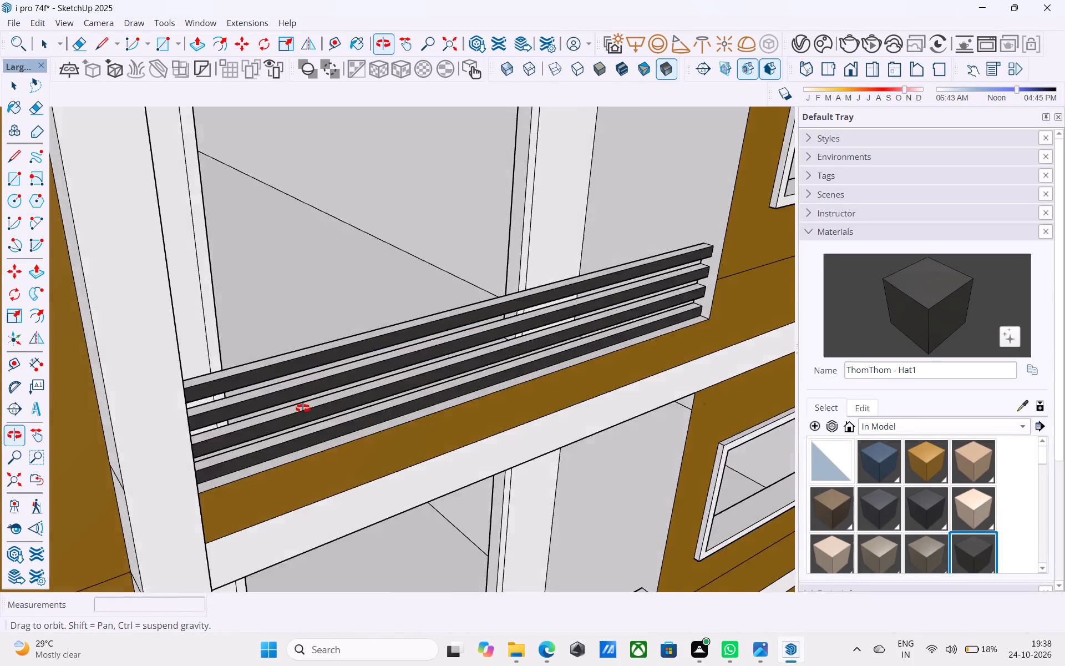
middle_click_drag(303, 408, 287, 316)
scroll(289, 275, "down", 12)
middle_click_drag(326, 362, 326, 407, "shift")
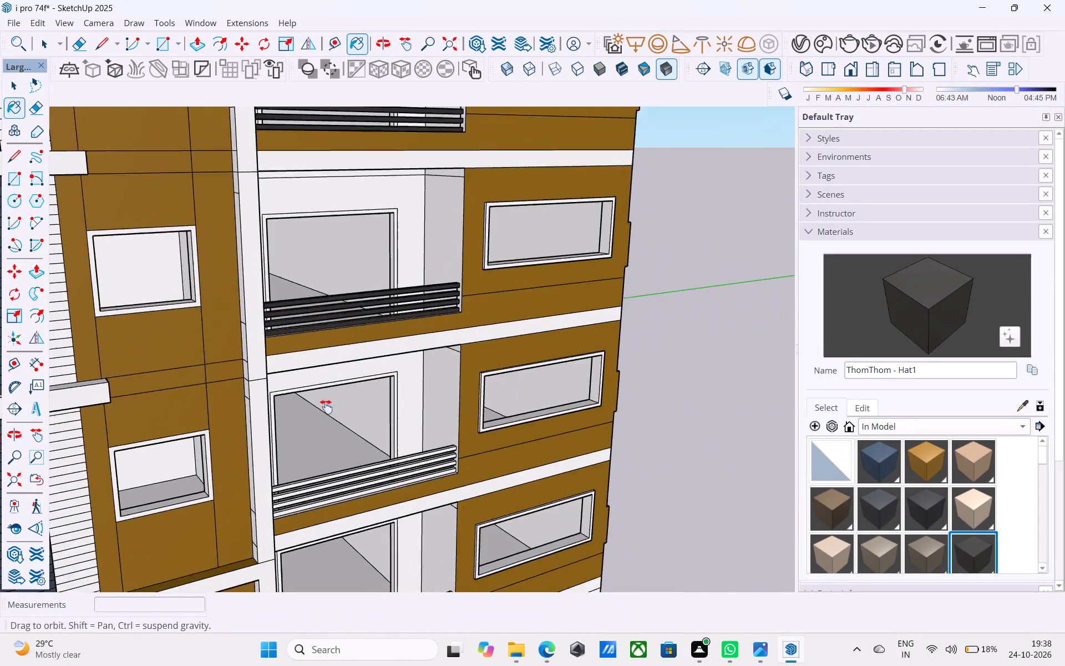
middle_click_drag(326, 407, 323, 234, "shift")
scroll(344, 336, "up", 8)
scroll(314, 320, "down", 5)
middle_click_drag(308, 327, 319, 284, "shift")
scroll(319, 284, "up", 4)
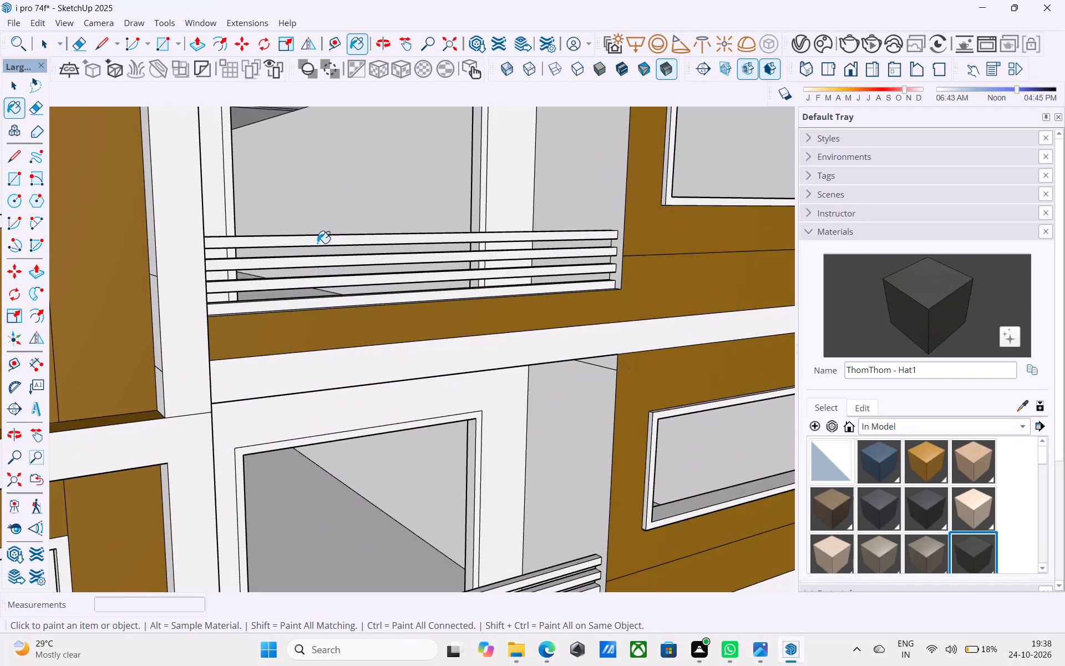
left_click(318, 239)
scroll(318, 239, "up", 5)
left_click(316, 280)
left_click(308, 311)
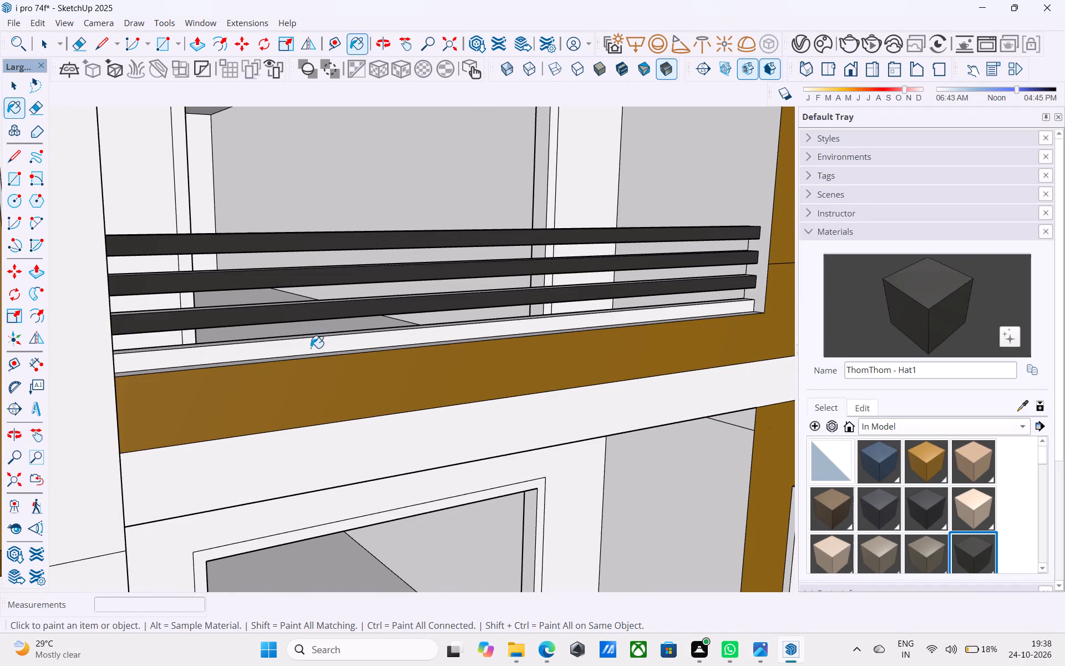
left_click(311, 348)
Paint the front faces of the lowest balcony's four railing bars with ThomThom - Hat1.
scroll(294, 264, "down", 6)
middle_click_drag(305, 319, 271, 76, "shift")
scroll(283, 394, "up", 11)
left_click(278, 386)
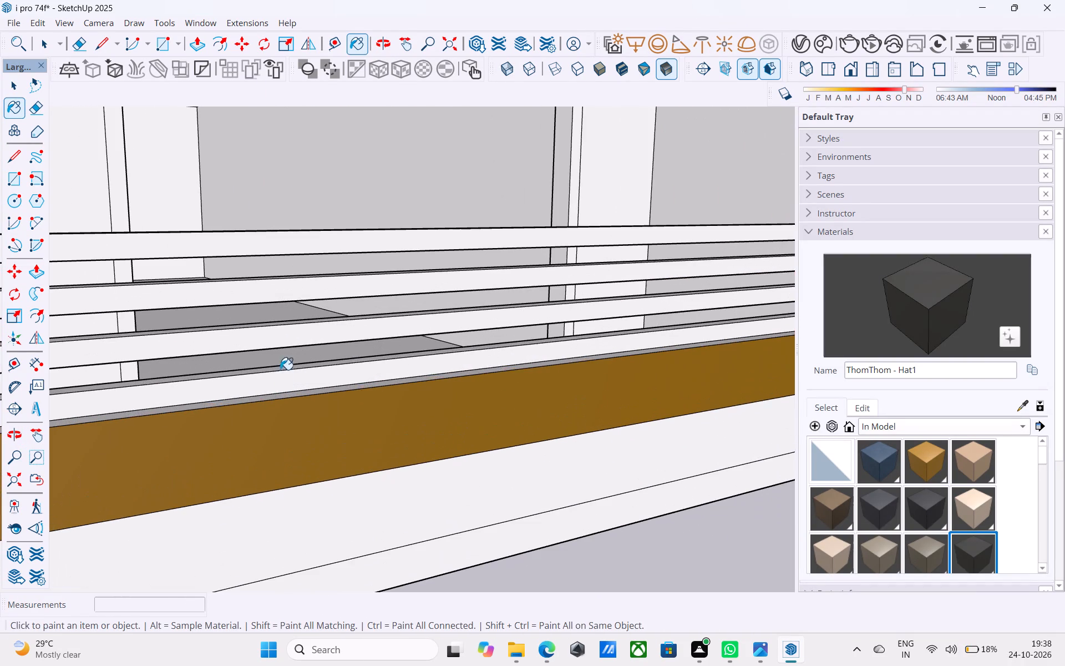
left_click(278, 340)
left_click(275, 291)
left_click(278, 240)
scroll(278, 230, "down", 2)
scroll(278, 230, "up", 1)
scroll(278, 230, "down", 9)
middle_click_drag(294, 229, 307, 248, "shift")
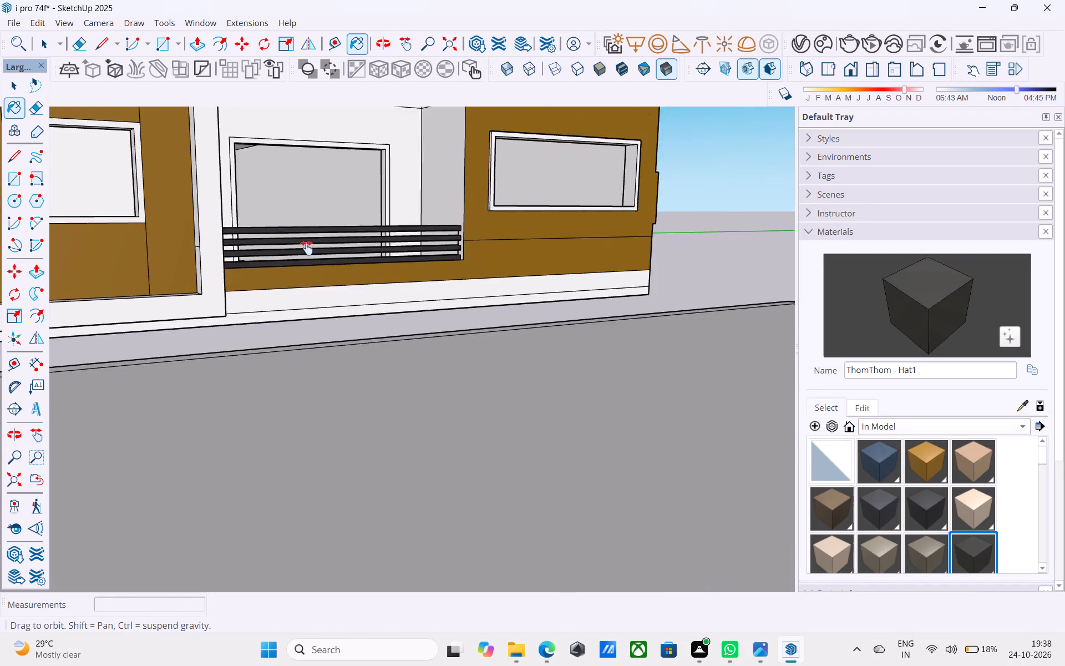
Paint the top faces of the lowest balcony's four railing bars with ThomThom - Hat1.
middle_click_drag(307, 248, 0, 388, "shift")
middle_click_drag(379, 268, 329, 292, "shift")
middle_click_drag(281, 309, 259, 309)
scroll(262, 308, "up", 9)
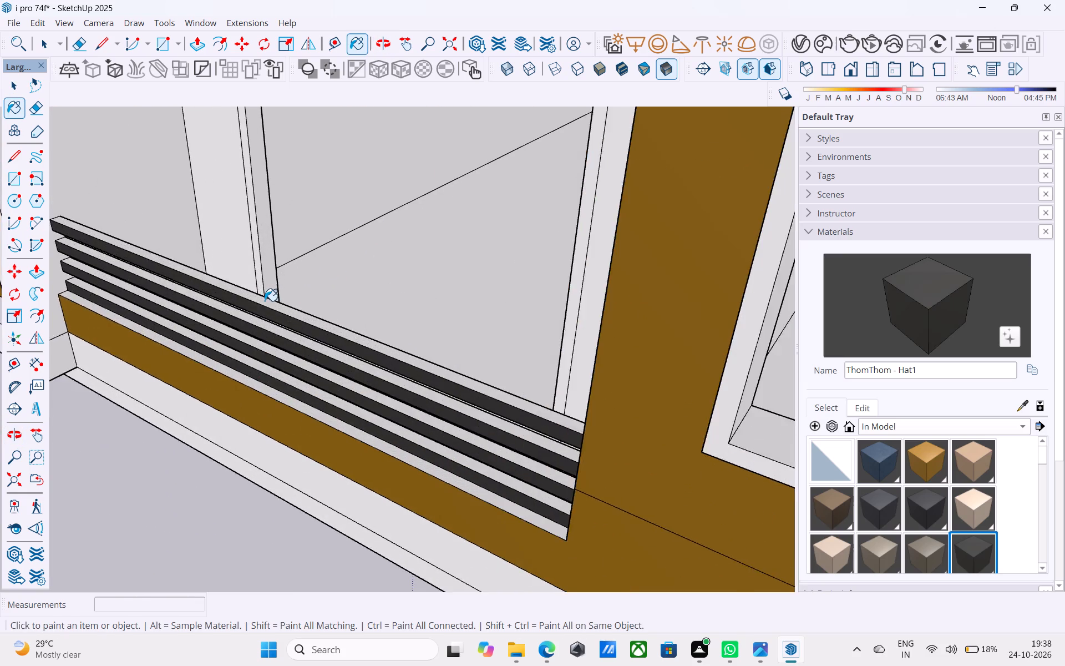
scroll(265, 301, "up", 4)
left_click(265, 302)
left_click(256, 329)
middle_click_drag(256, 330, 270, 209, "shift")
scroll(256, 329, "up", 1, "shift")
scroll(285, 256, "up", 4)
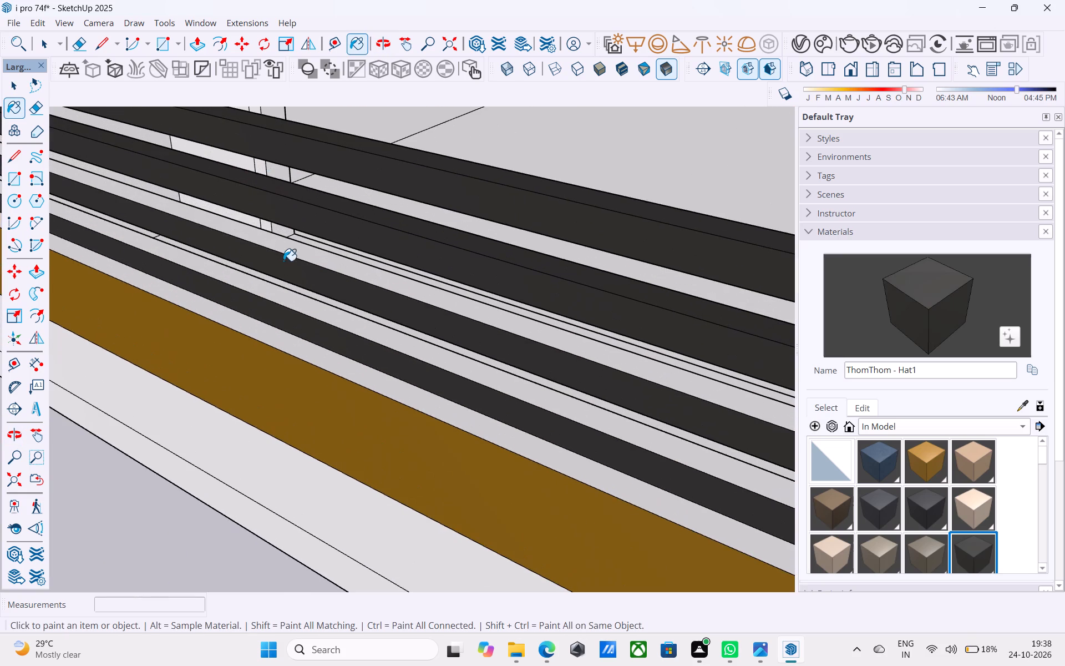
left_click(290, 253)
left_click(274, 296)
Paint the top faces of the second-storey balcony's four railing bars with ThomThom - Hat1.
scroll(266, 293, "down", 1)
scroll(266, 294, "up", 1)
scroll(266, 294, "down", 18)
middle_click_drag(282, 268, 267, 342, "shift")
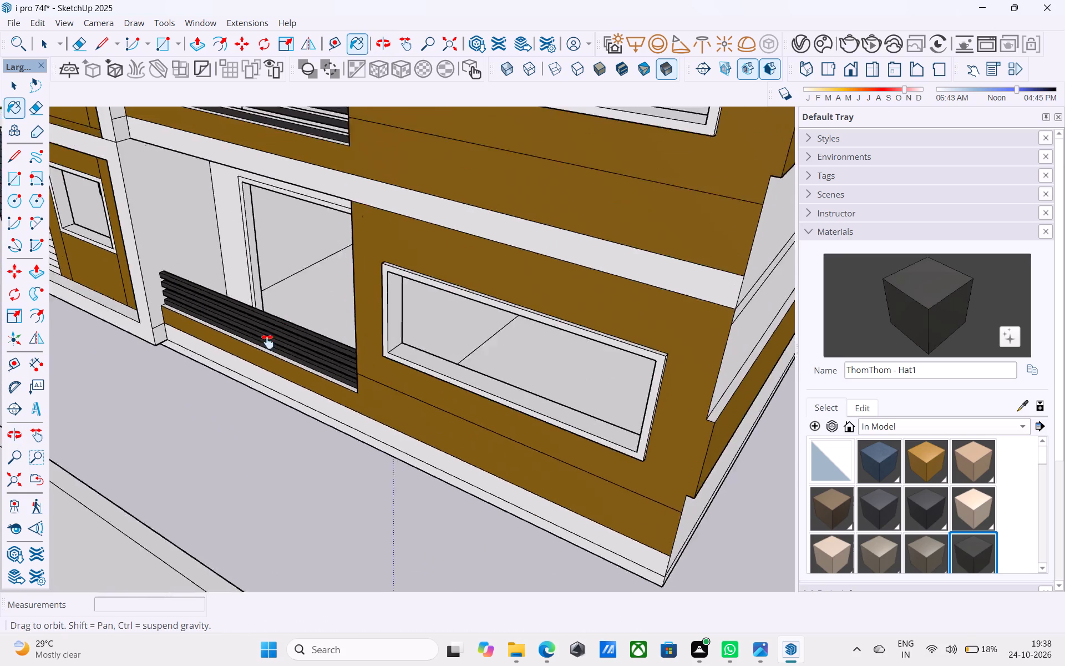
middle_click_drag(267, 342, 250, 461, "shift")
scroll(250, 297, "up", 10)
left_click(261, 256)
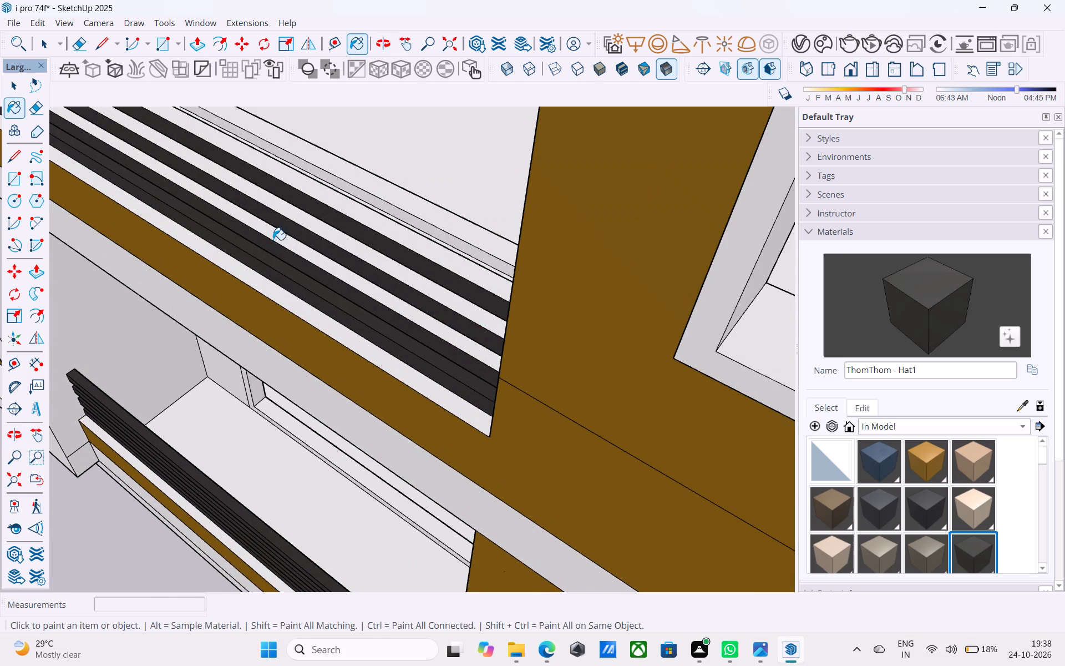
left_click(273, 240)
left_click(283, 211)
left_click(283, 237)
left_click(299, 185)
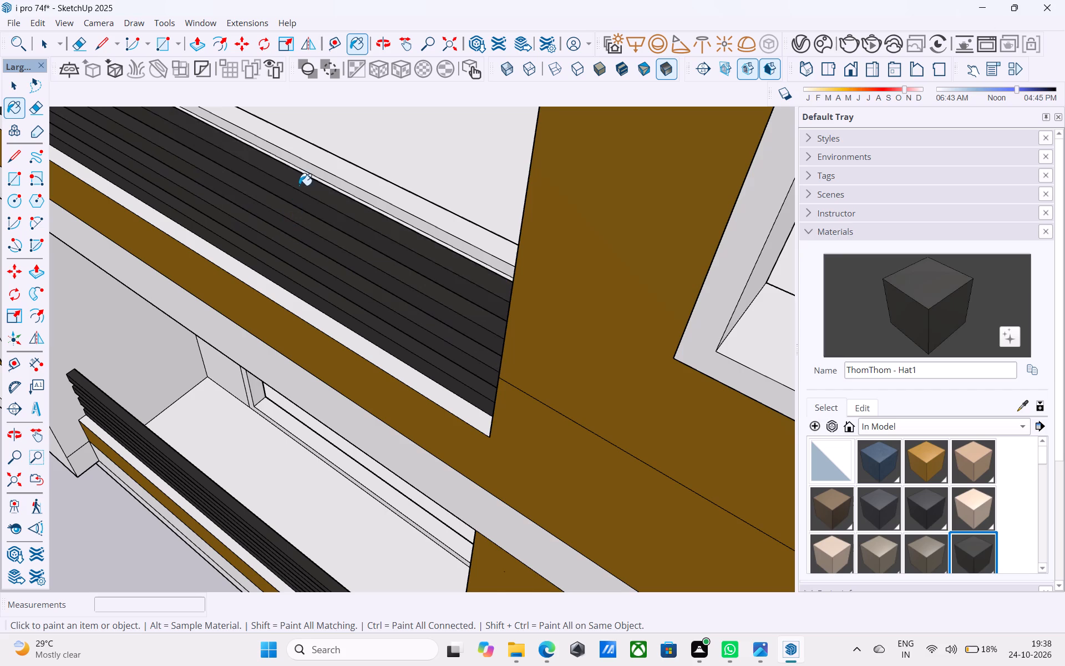
Paint the top faces of the third-storey balcony's four railing bars with ThomThom - Hat1.
scroll(298, 187, "down", 17)
middle_click_drag(281, 223, 334, 449, "shift")
scroll(338, 262, "up", 6)
scroll(304, 315, "up", 4)
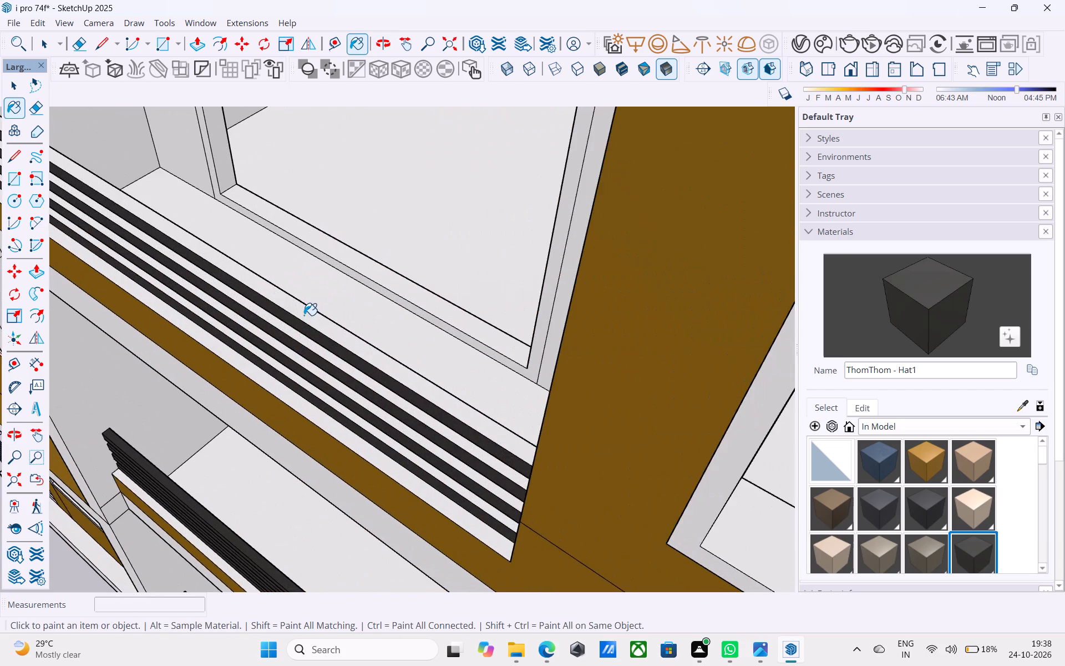
left_click(304, 315)
scroll(292, 335, "up", 4)
left_click(292, 335)
left_click(284, 357)
left_click(263, 380)
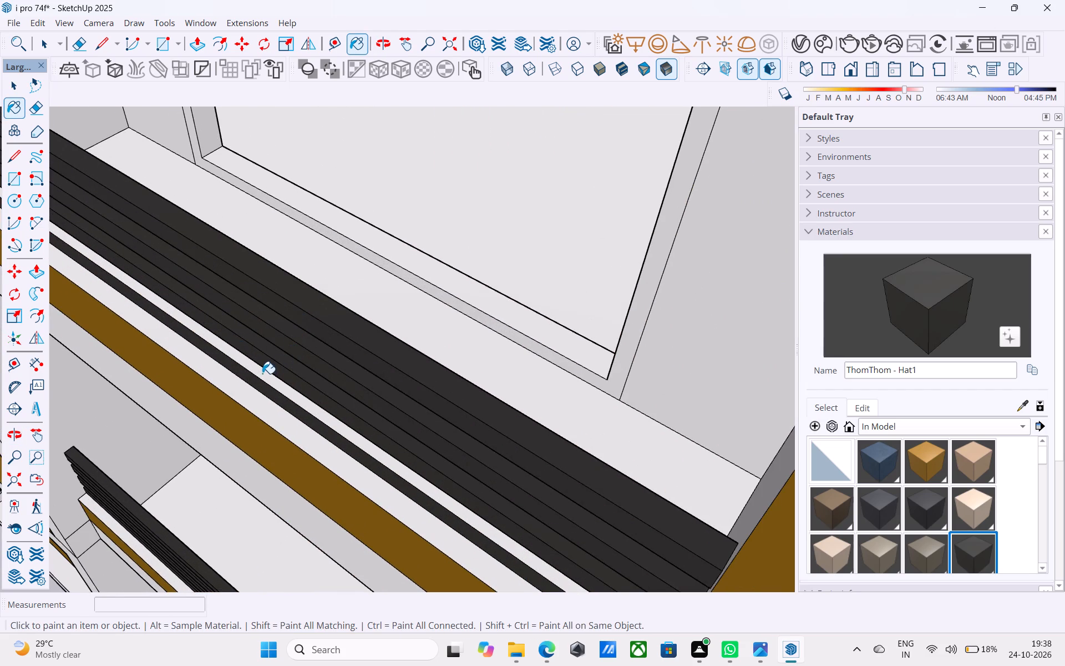
left_click(262, 374)
Paint the top faces of the fourth-storey balcony's four railing bars with ThomThom - Hat1.
scroll(246, 341, "down", 13)
middle_click_drag(276, 239, 322, 440, "shift")
scroll(321, 409, "up", 3)
middle_click_drag(352, 342, 415, 244)
middle_click_drag(396, 273, 306, 345)
scroll(341, 329, "up", 7)
left_click(383, 304)
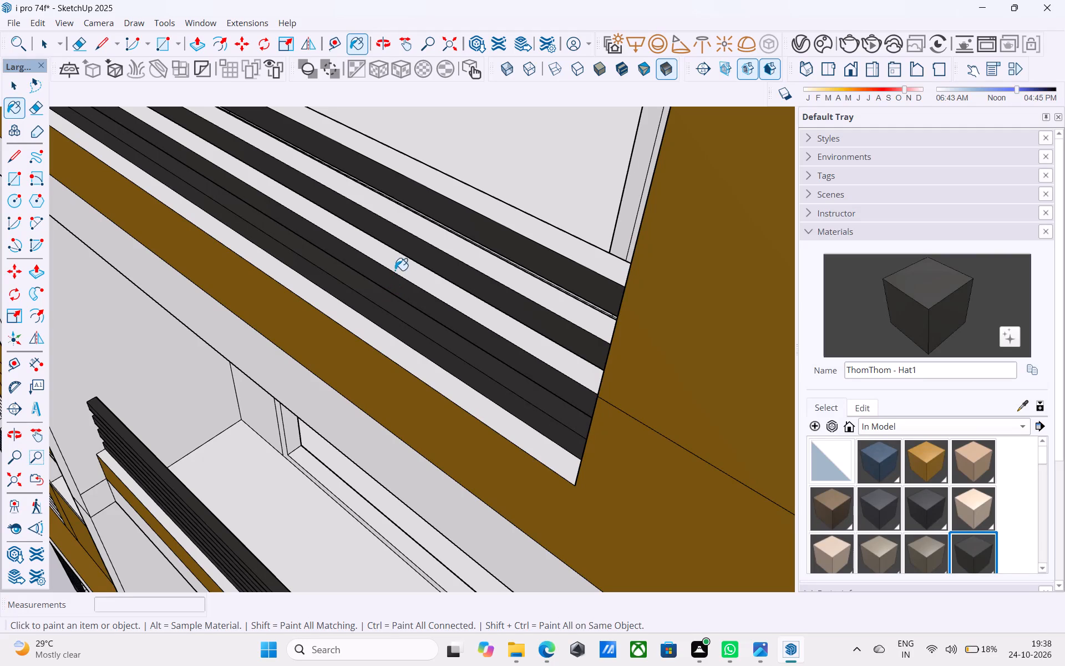
left_click(396, 267)
left_click(399, 223)
left_click(420, 175)
Save the model with the finished balcony railings.
scroll(405, 173, "down", 17)
middle_click_drag(372, 207, 366, 260, "shift")
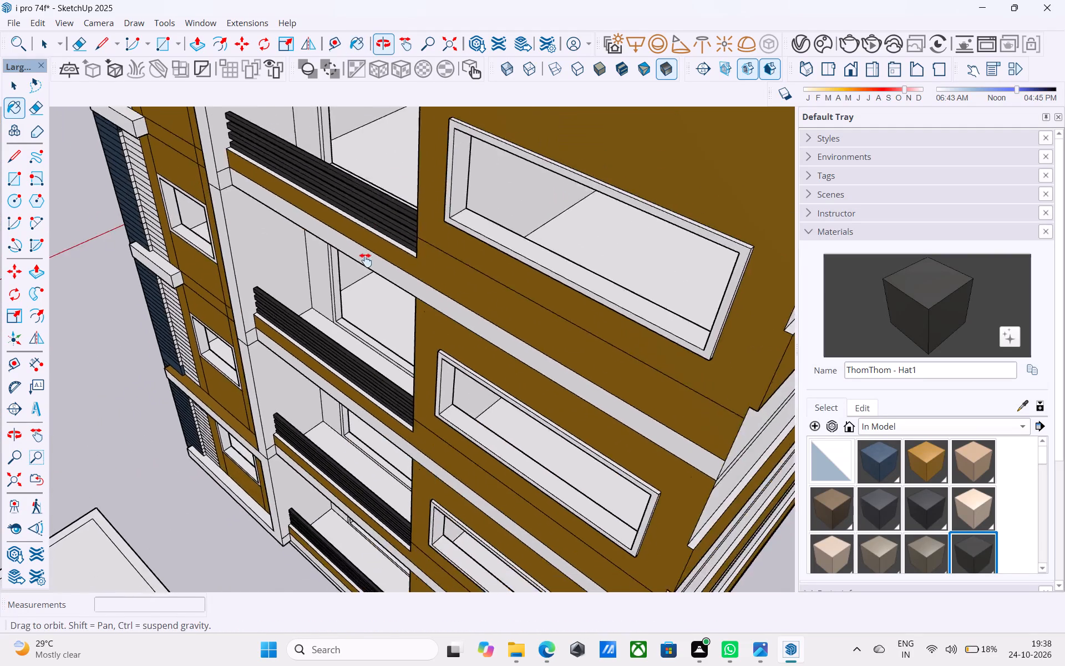
middle_click_drag(366, 260, 403, 438, "shift")
middle_click_drag(406, 380, 509, 272)
scroll(492, 251, "down", 4)
scroll(491, 253, "up", 1)
scroll(491, 253, "down", 1)
middle_click_drag(496, 274, 538, 223, "shift")
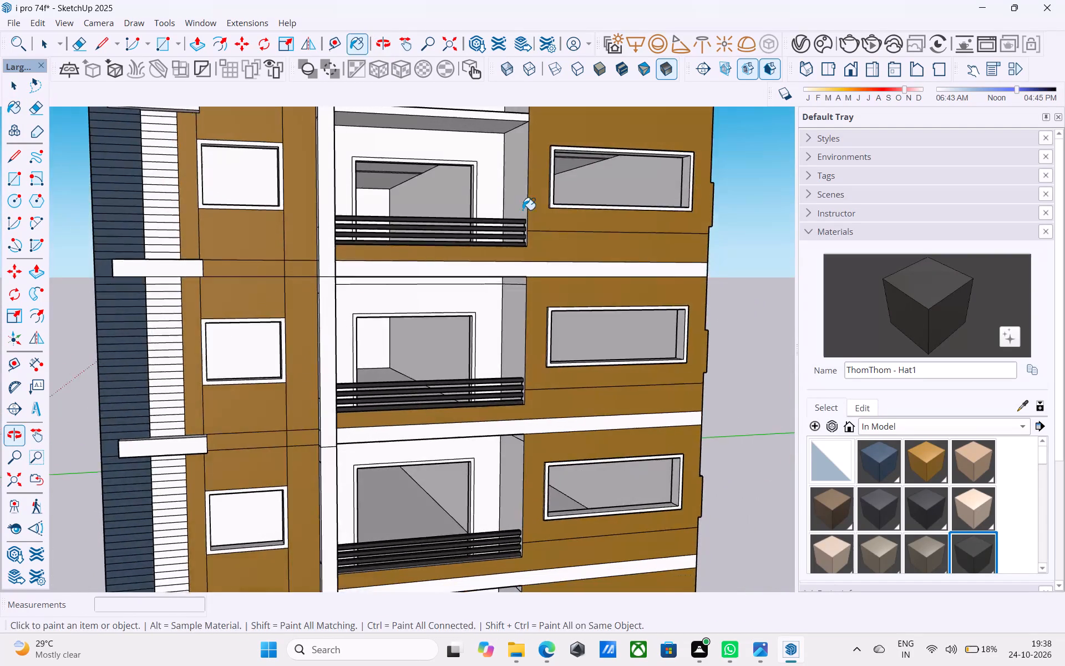
scroll(518, 208, "down", 5)
middle_click_drag(518, 243, 436, 274, "shift")
key("ctrl+s")
key("space")
Examine the building's front facade, both side walls and roof parapet from several angles.
scroll(429, 268, "down", 3)
scroll(429, 269, "up", 1)
scroll(429, 269, "down", 1)
middle_click_drag(428, 281, 404, 333)
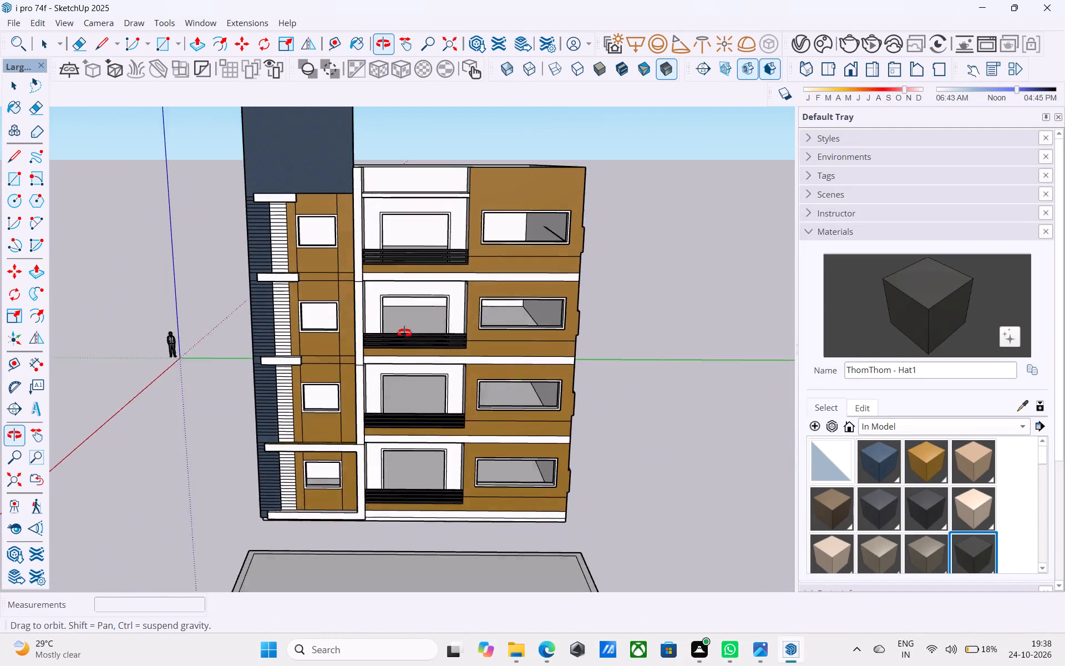
middle_click_drag(404, 333, 592, 304)
scroll(564, 242, "down", 4)
middle_click_drag(506, 275, 732, 270)
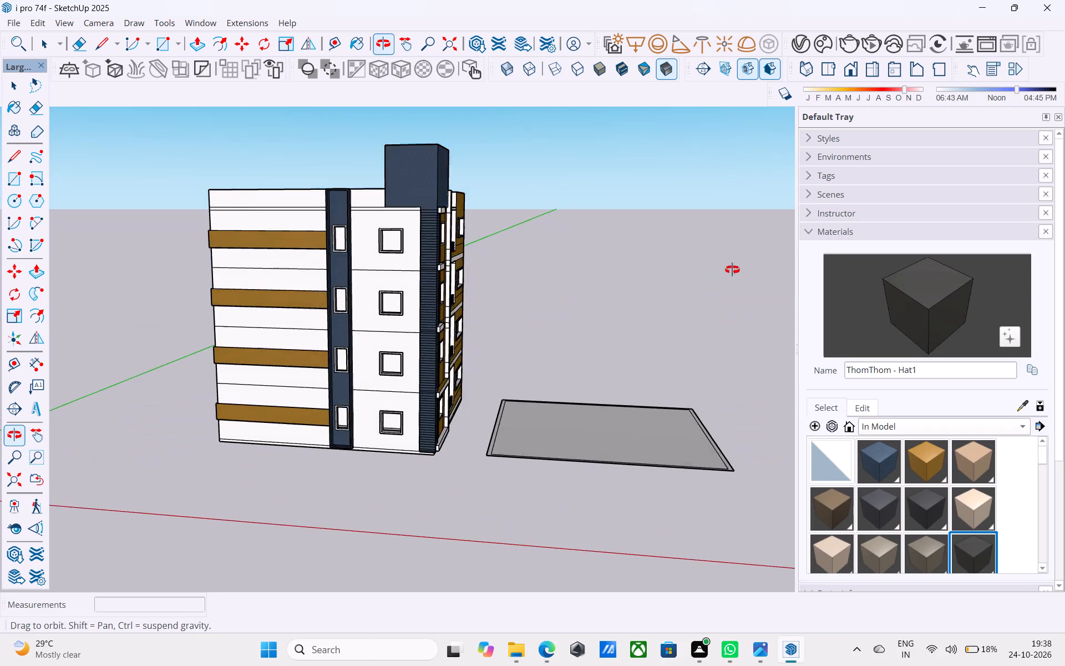
middle_click_drag(732, 270, 733, 269)
middle_click_drag(349, 259, 480, 203)
scroll(405, 224, "up", 5)
scroll(392, 228, "down", 4)
middle_click_drag(384, 235, 57, 326)
middle_click_drag(429, 251, 104, 307)
middle_click_drag(368, 316, 413, 137)
scroll(423, 145, "down", 2)
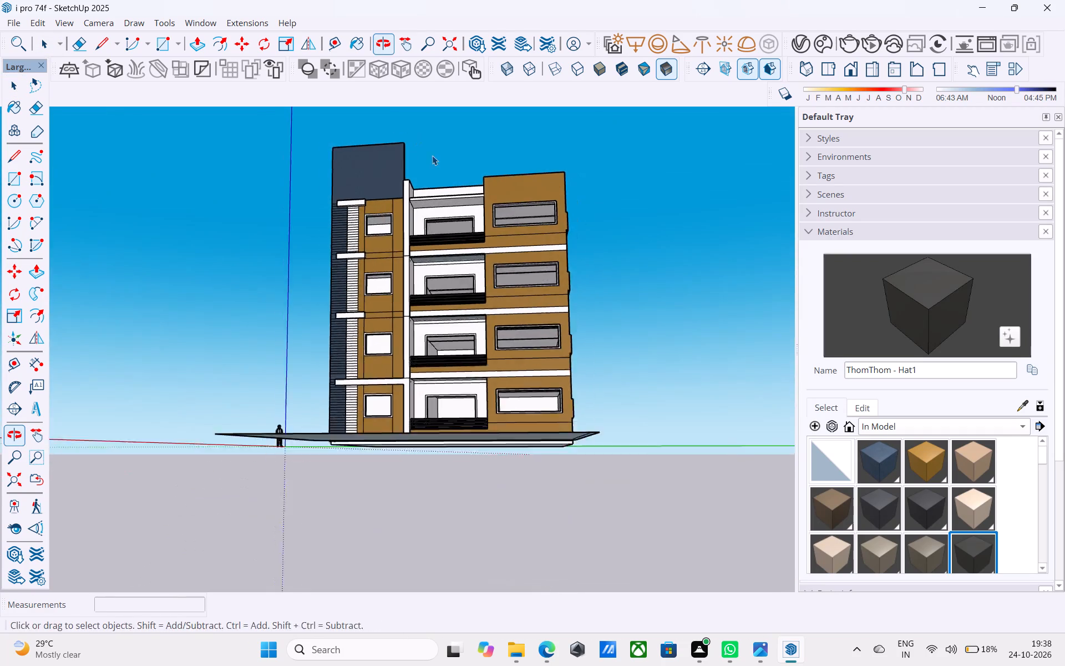
scroll(432, 155, "down", 3)
middle_click_drag(439, 174, 364, 309)
scroll(482, 221, "down", 4)
middle_click_drag(478, 224, 645, 225)
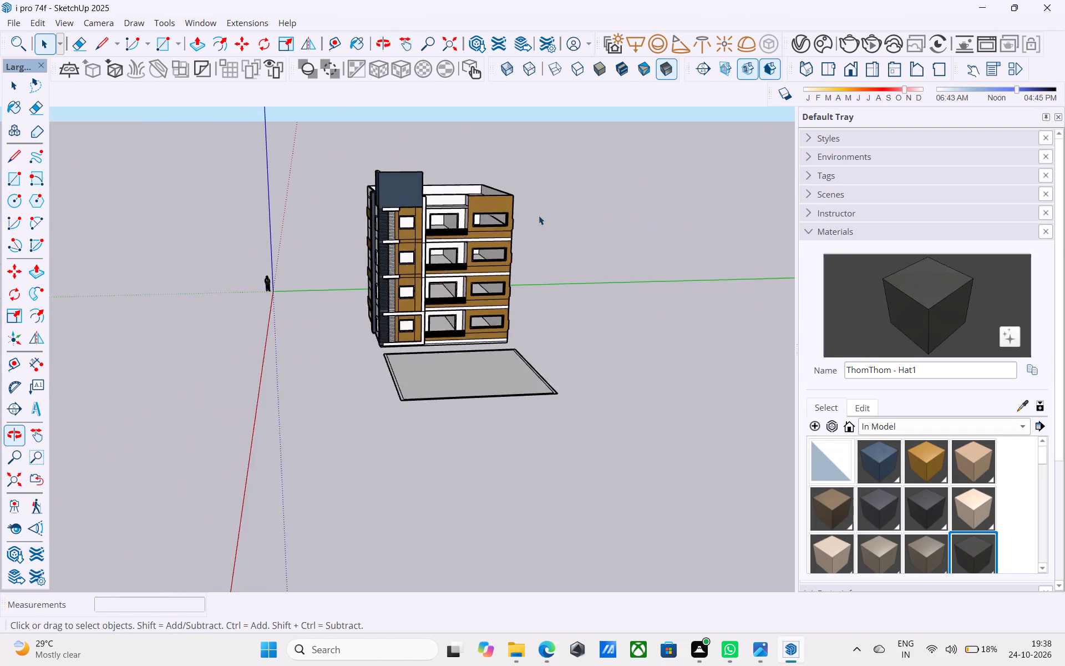
scroll(463, 210, "up", 9)
middle_click_drag(400, 235, 552, 159)
scroll(559, 158, "down", 5)
middle_click_drag(552, 213, 215, 207)
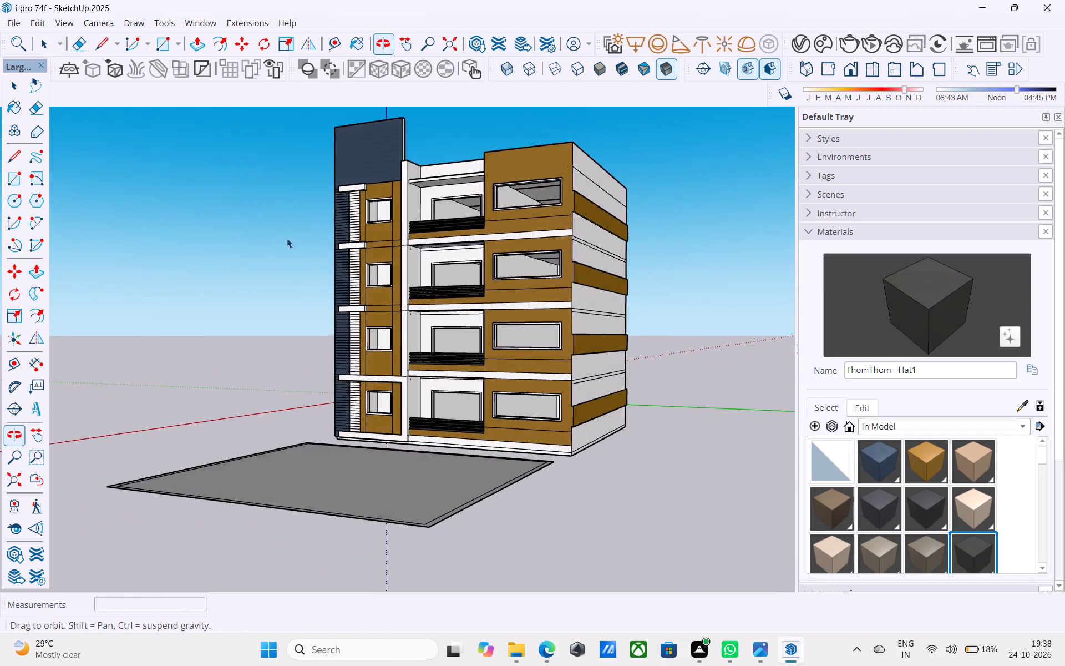
middle_click_drag(409, 235, 367, 314)
scroll(404, 261, "up", 6)
scroll(398, 243, "down", 5)
middle_click_drag(395, 249, 358, 256)
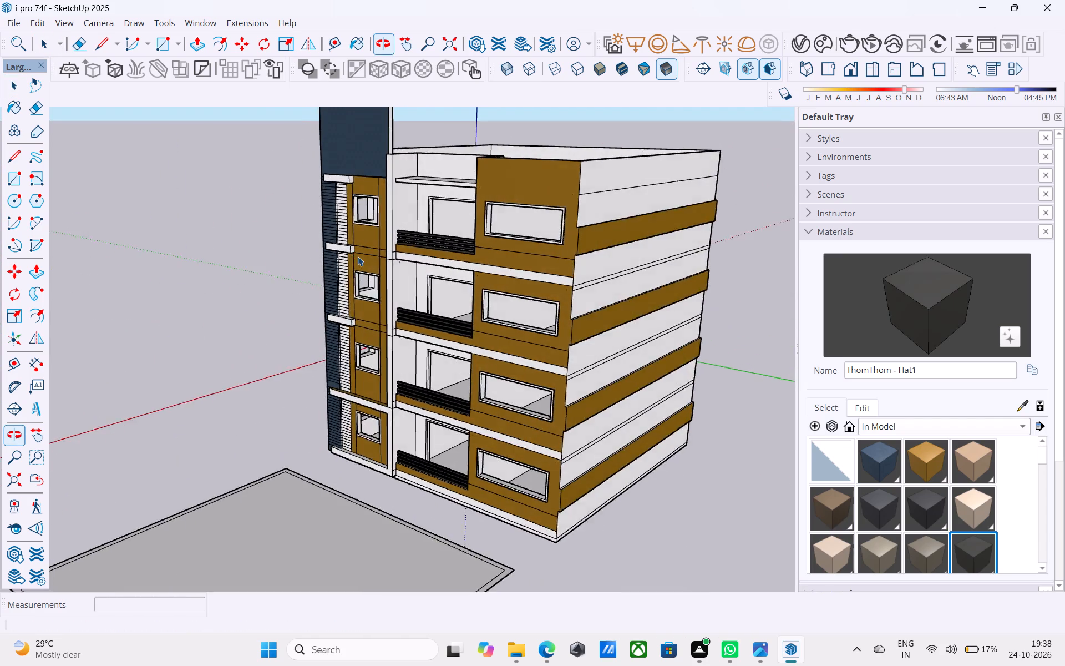
scroll(358, 256, "up", 6)
middle_click_drag(342, 260, 579, 230)
scroll(404, 197, "down", 5)
middle_click_drag(410, 210, 440, 271)
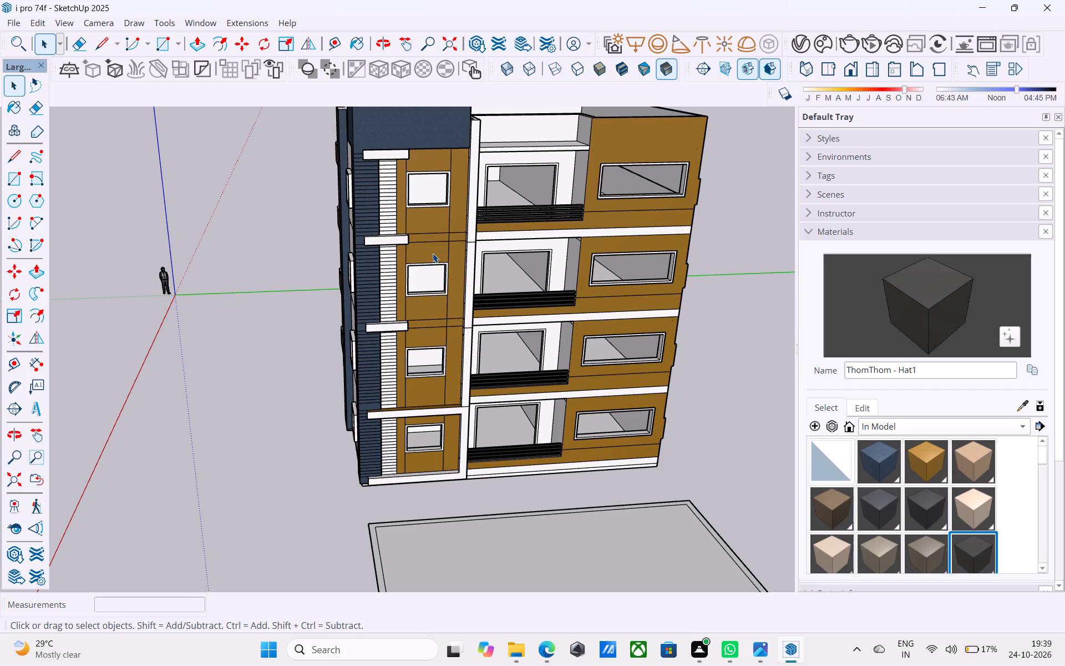
middle_click_drag(439, 189, 366, 219)
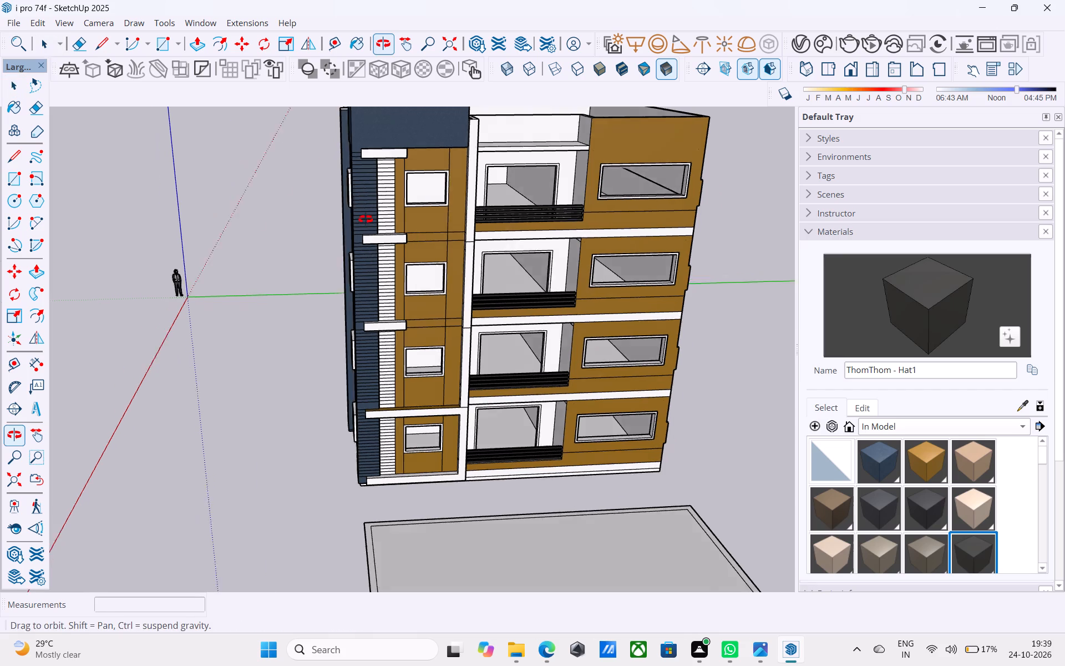
middle_click_drag(366, 219, 358, 250)
key("space")
scroll(459, 185, "down", 2)
middle_click_drag(459, 185, 511, 249, "shift")
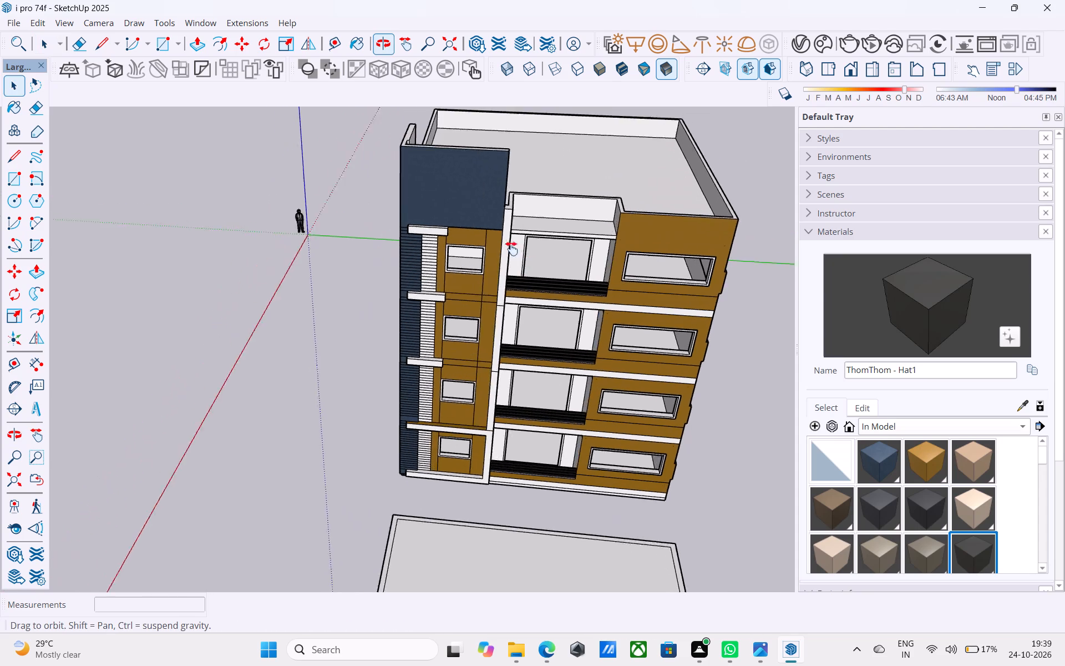
middle_click_drag(511, 249, 356, 159, "shift")
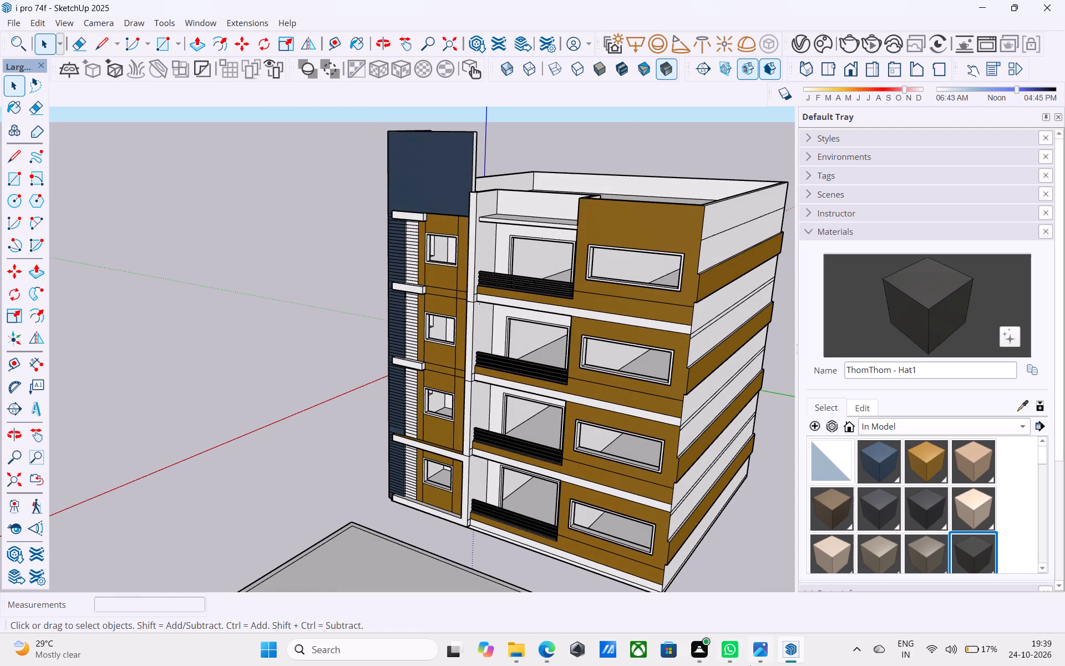
scroll(427, 189, "down", 3)
middle_click_drag(427, 189, 409, 228)
scroll(454, 270, "up", 5)
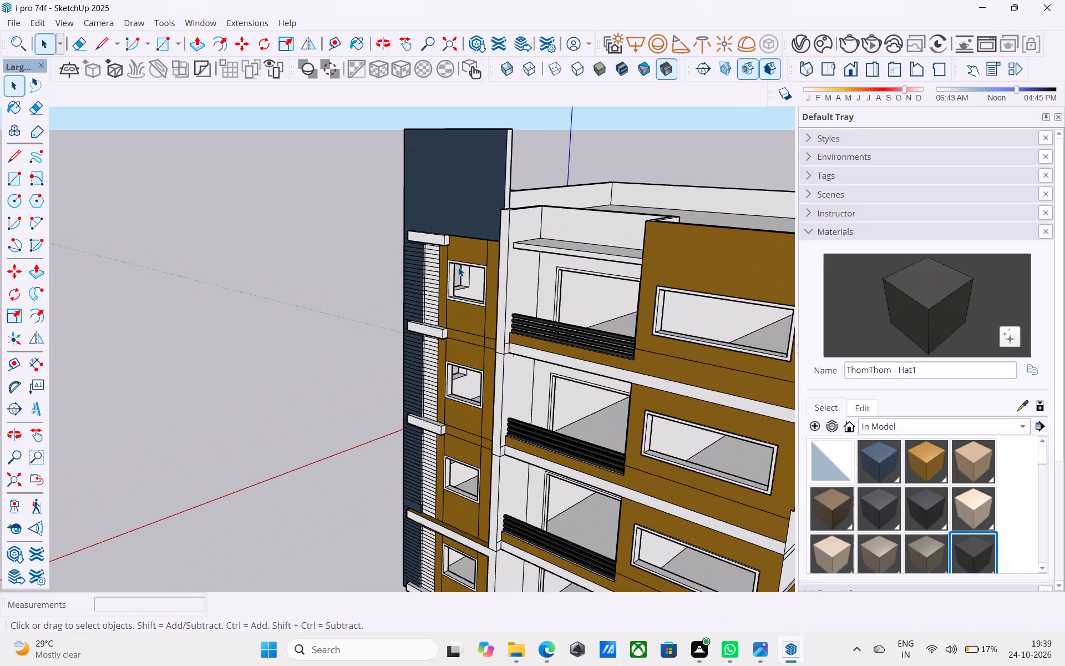
Draw vertical lines on the pillar's balcony side from the top slab's front corner up to the parapet top and 8' 6" down to the ledge.
middle_click_drag(460, 267, 420, 329)
scroll(480, 316, "up", 5)
middle_click_drag(483, 255, 464, 253)
scroll(478, 214, "up", 4)
key("l")
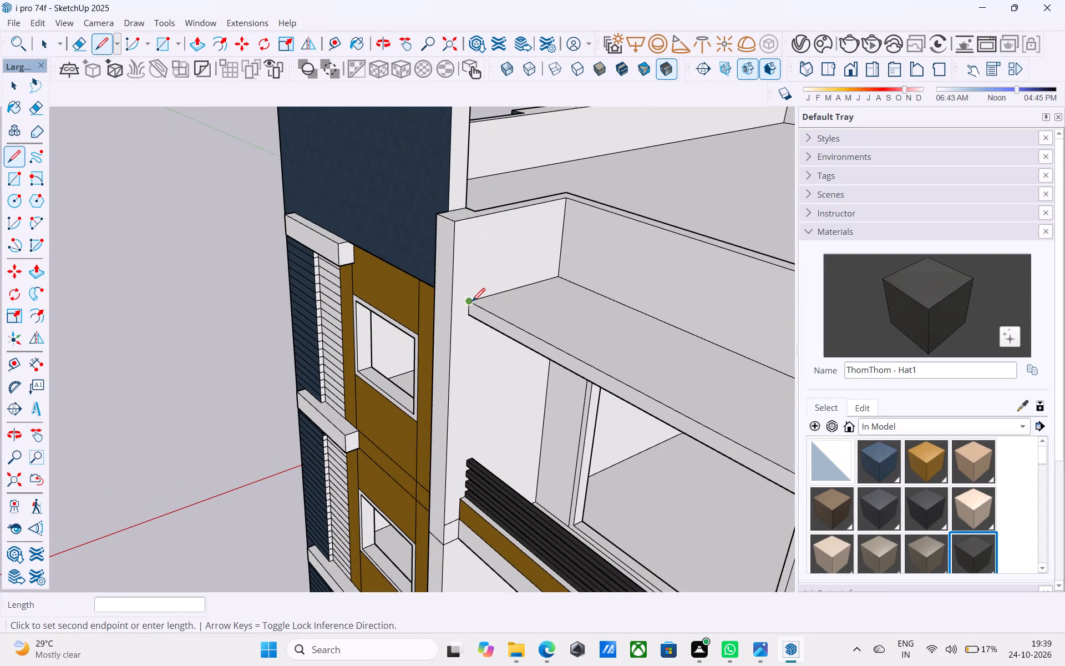
left_click(472, 302)
left_click(470, 221)
left_click(474, 301)
scroll(478, 261, "down", 4)
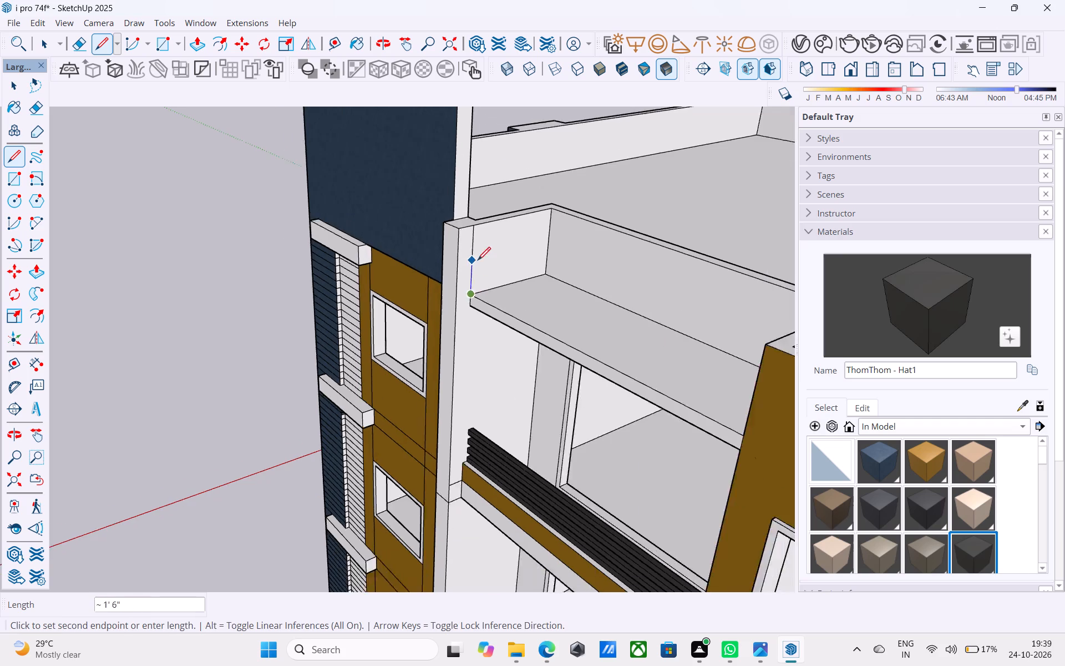
scroll(478, 261, "down", 2)
scroll(478, 358, "up", 6)
scroll(466, 436, "up", 1)
left_click(457, 441)
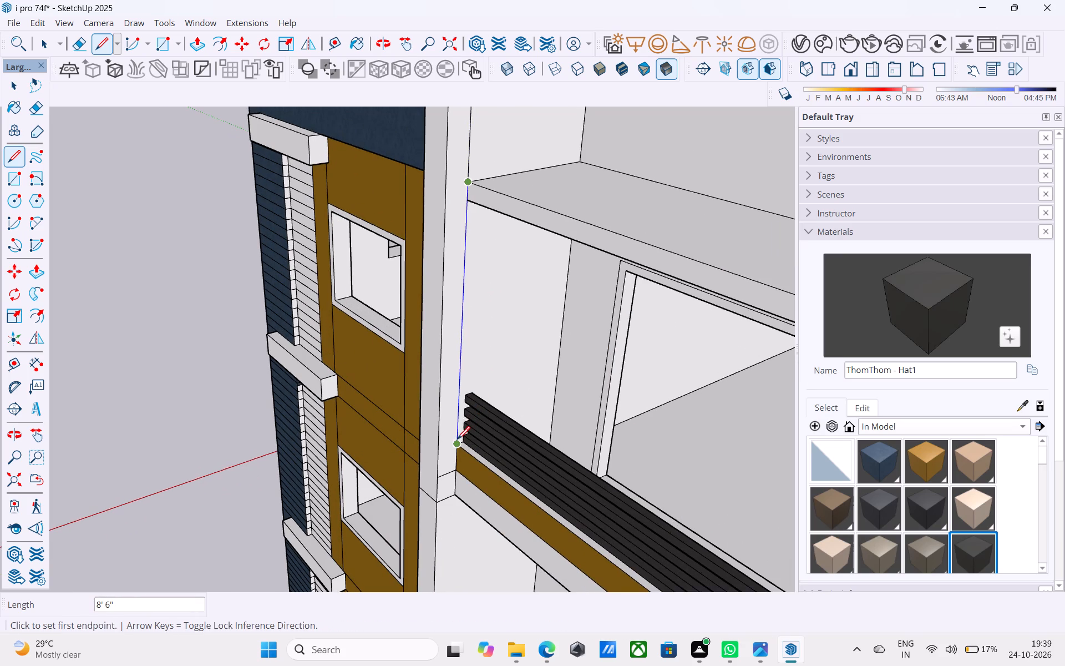
key("space")
left_click(511, 428)
key("Delete")
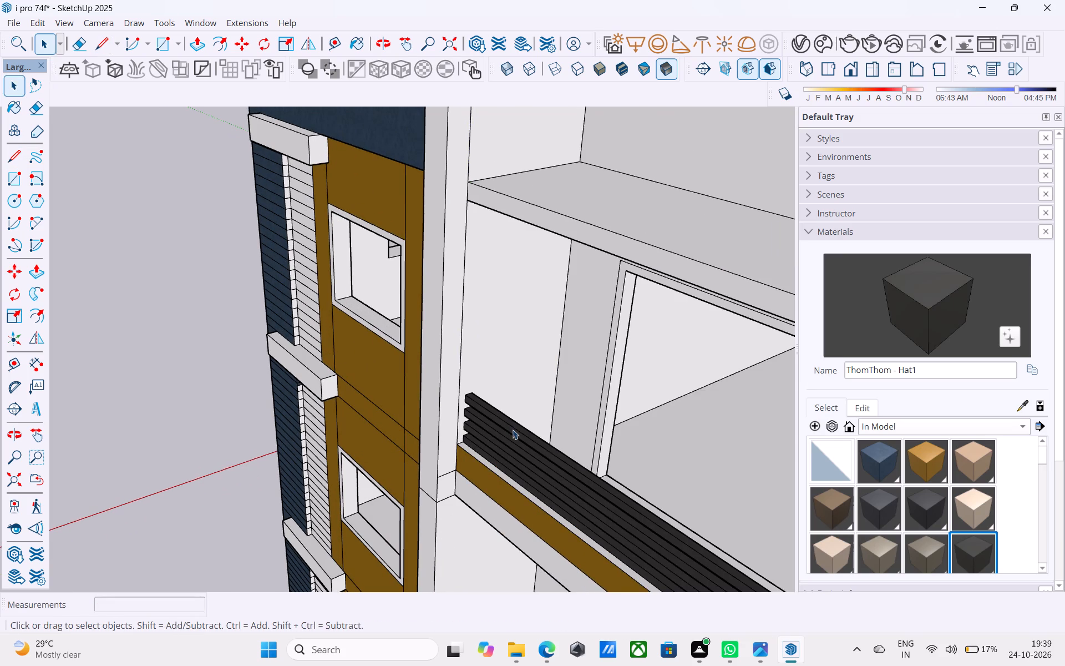
Draw a line across the pillar's balcony side at the top balcony's ledge level to close off the upper strip.
key("l")
scroll(513, 430, "up", 5)
left_click(429, 452)
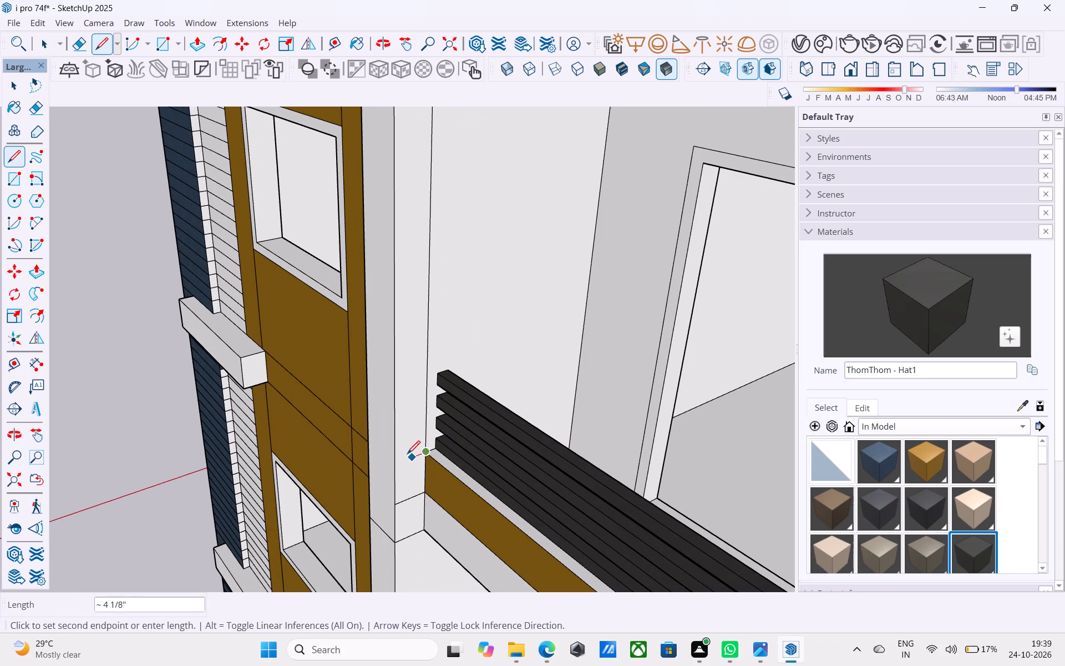
left_click(396, 461)
key("space")
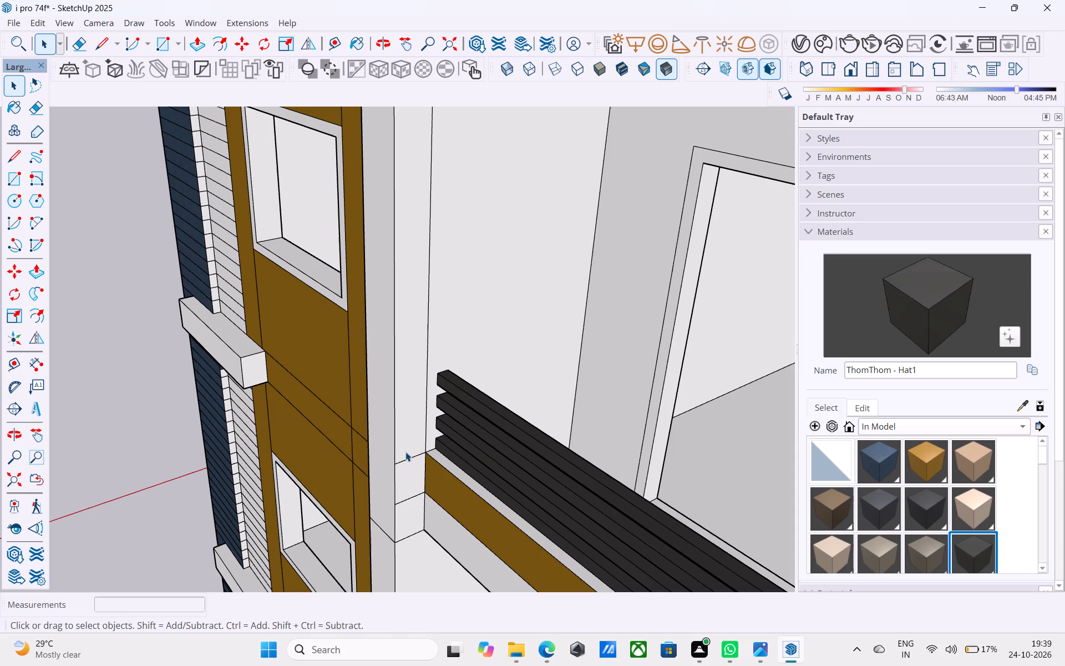
Push/Pull the upper strip of the pillar's side face 3' across the front of the top balcony.
scroll(402, 395, "up", 4)
left_click(410, 377)
scroll(412, 373, "down", 6)
key("p")
left_click(412, 373)
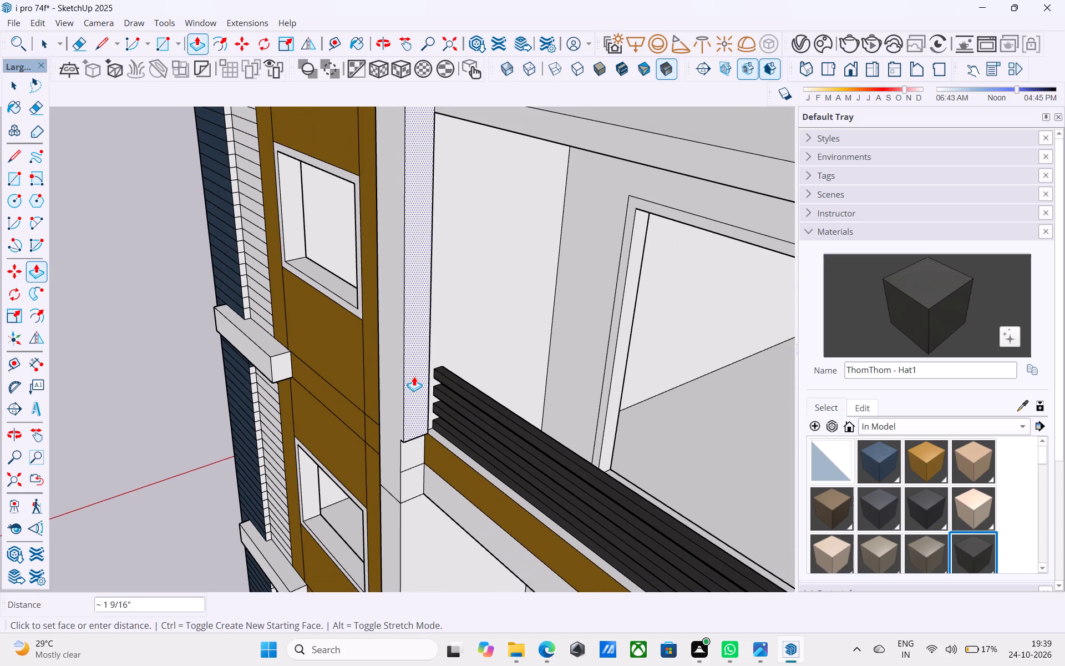
scroll(414, 376, "down", 9)
middle_click_drag(434, 398, 642, 430)
scroll(649, 417, "down", 5)
type("3'")
key("Return")
key("space")
Draw a line across the pillar's front face at the bottom of the extended panel to separate it from the pillar below.
middle_click_drag(641, 402, 661, 270)
left_click(887, 469)
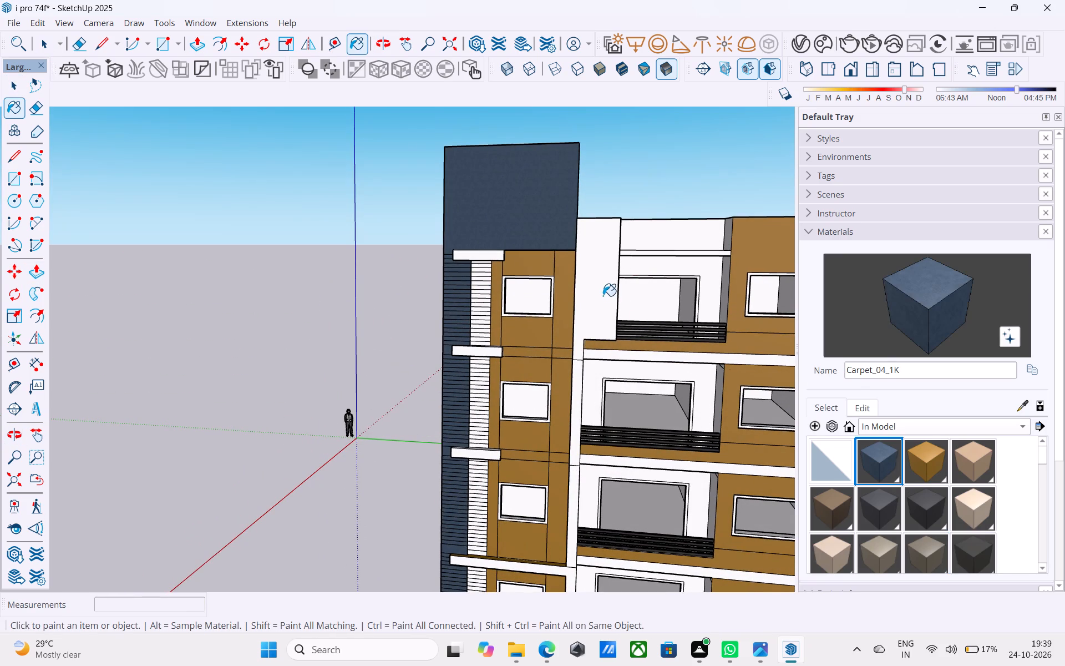
key("l")
scroll(593, 315, "up", 15)
middle_click_drag(575, 354, 500, 394)
scroll(505, 397, "up", 6)
left_click(525, 401)
left_click(452, 378)
key("space")
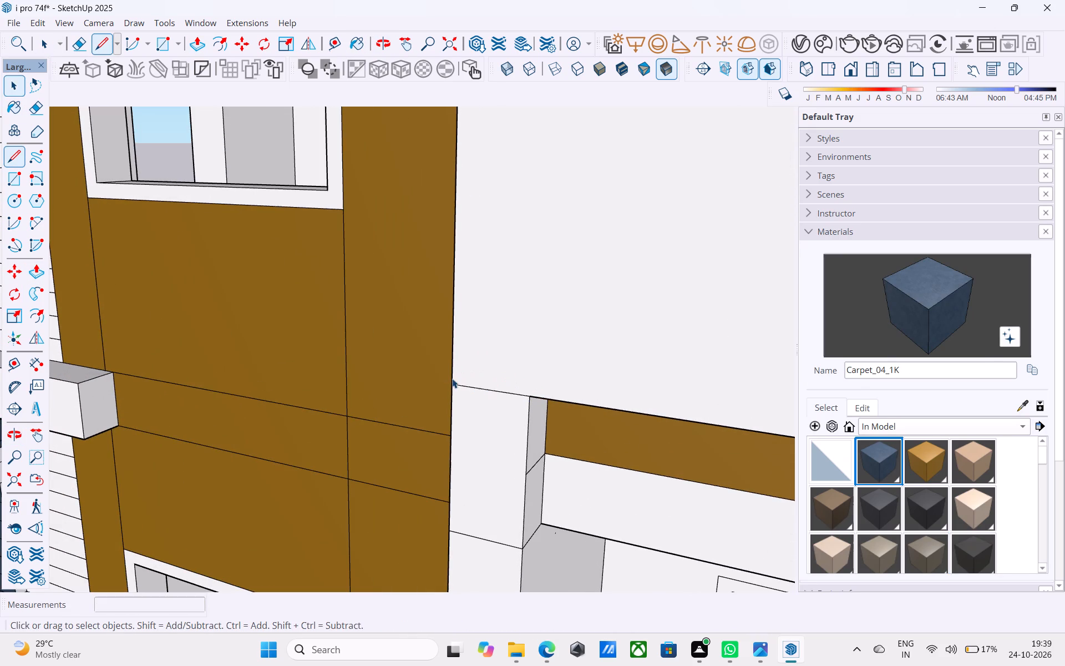
Paint the front face of the extended panel beside the top balcony with Carpet_04_1K.
left_click(965, 315)
left_click(641, 291)
scroll(582, 306, "down", 17)
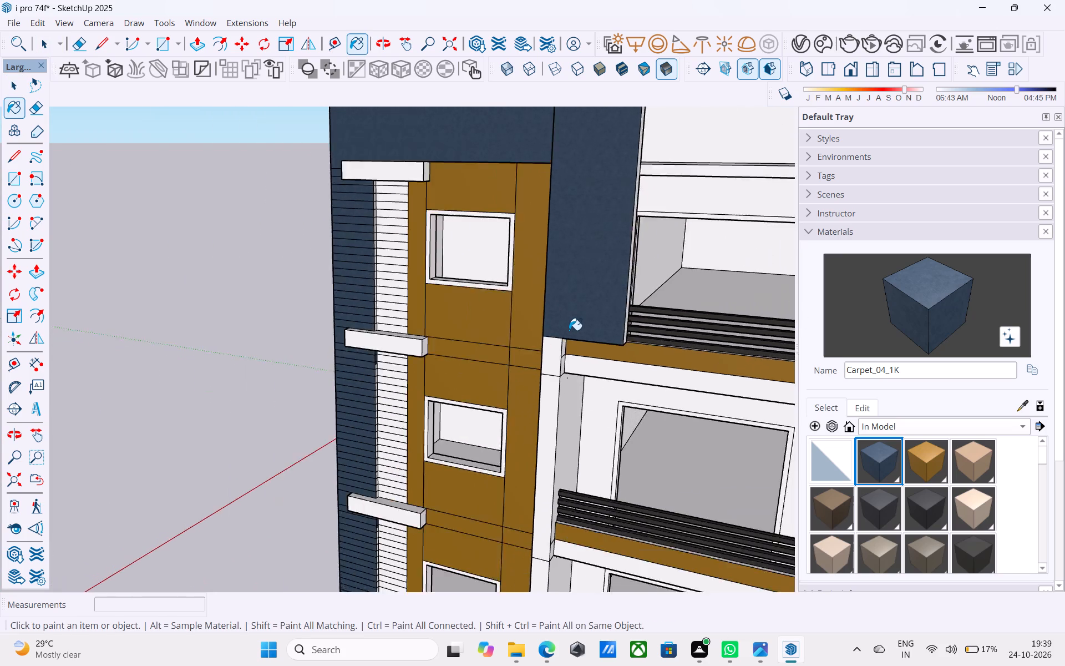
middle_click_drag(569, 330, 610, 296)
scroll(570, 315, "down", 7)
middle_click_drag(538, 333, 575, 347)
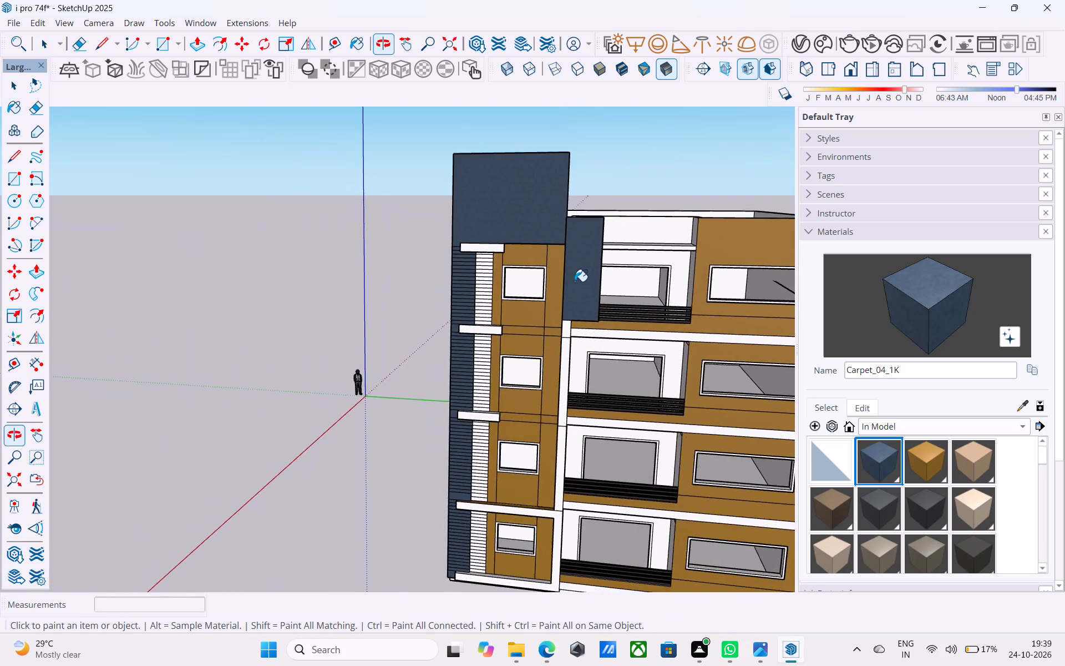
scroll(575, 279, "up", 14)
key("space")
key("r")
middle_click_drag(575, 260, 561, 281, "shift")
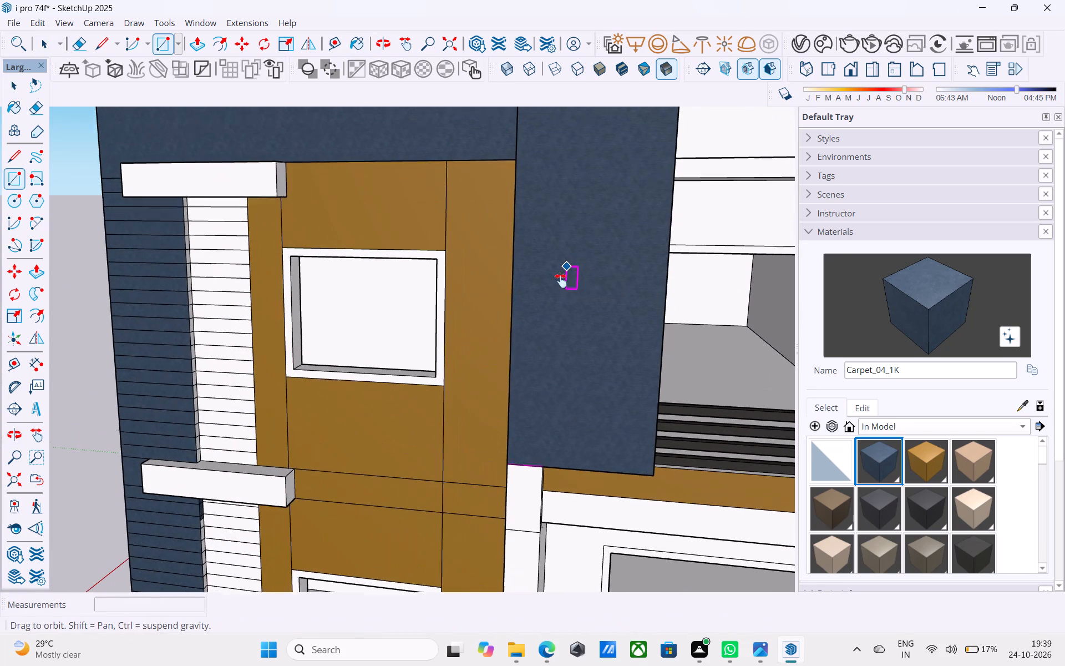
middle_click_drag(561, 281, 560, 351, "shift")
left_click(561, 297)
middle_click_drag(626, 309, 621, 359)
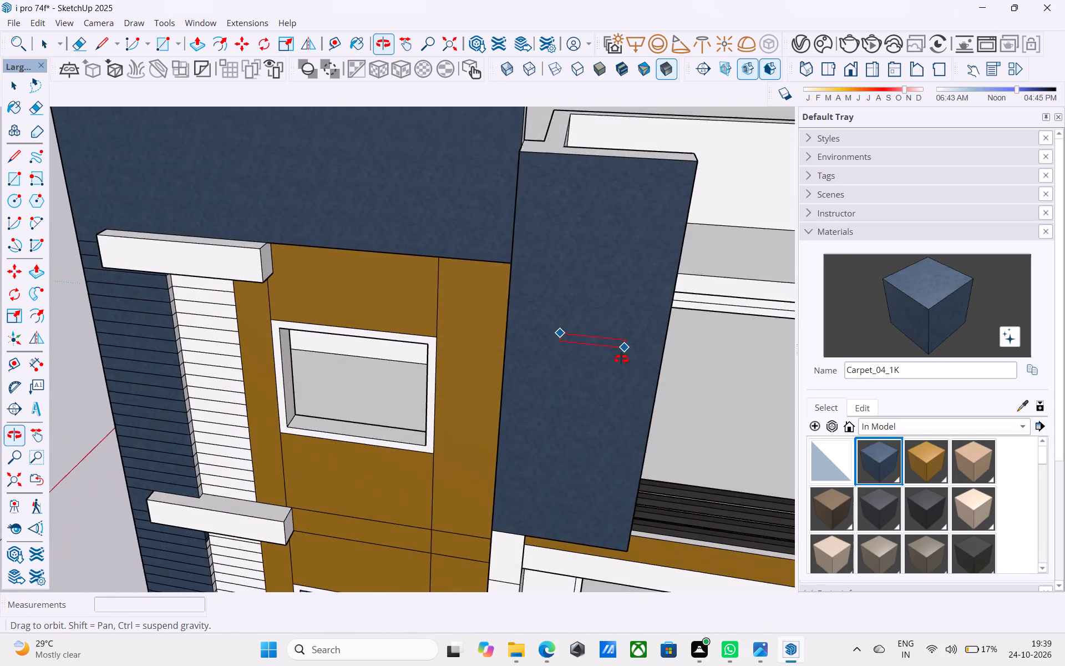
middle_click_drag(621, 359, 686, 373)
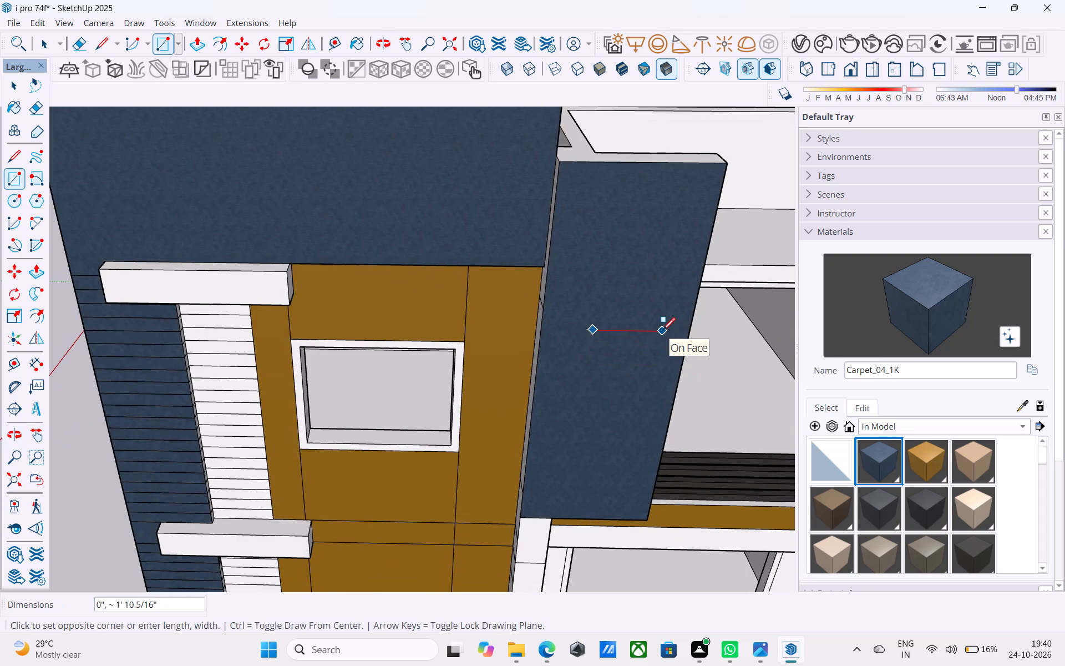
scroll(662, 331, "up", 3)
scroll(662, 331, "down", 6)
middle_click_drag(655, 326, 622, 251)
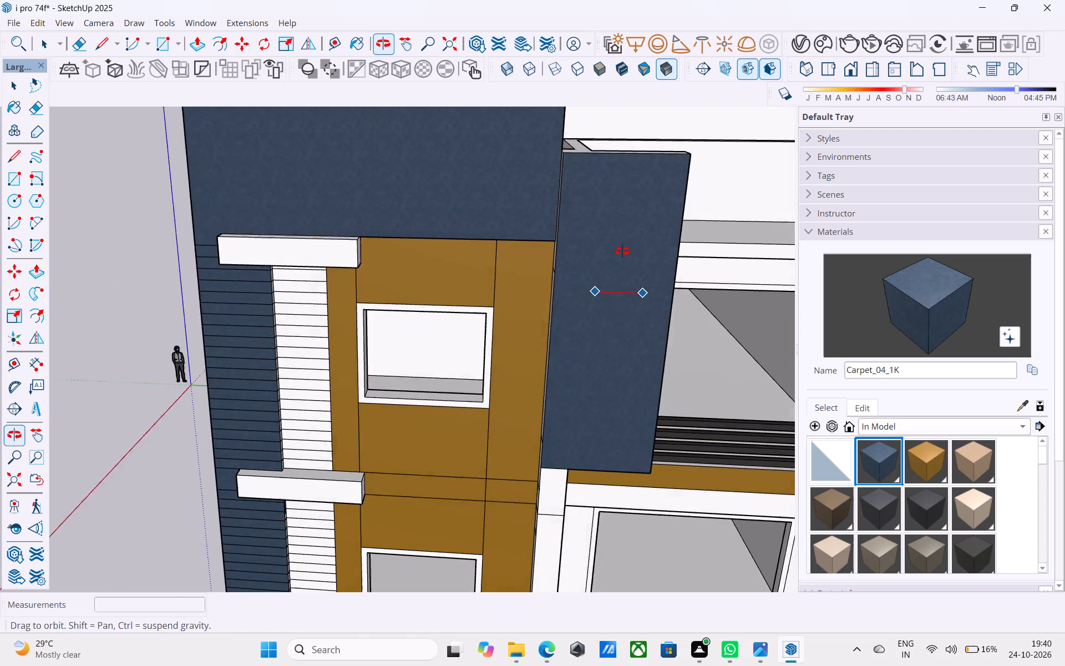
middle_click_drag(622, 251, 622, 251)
Undo the painting of the extended panel and the separating line across the pillar's front face.
key("ctrl+z")
key("ctrl+z")
key("ctrl+z")
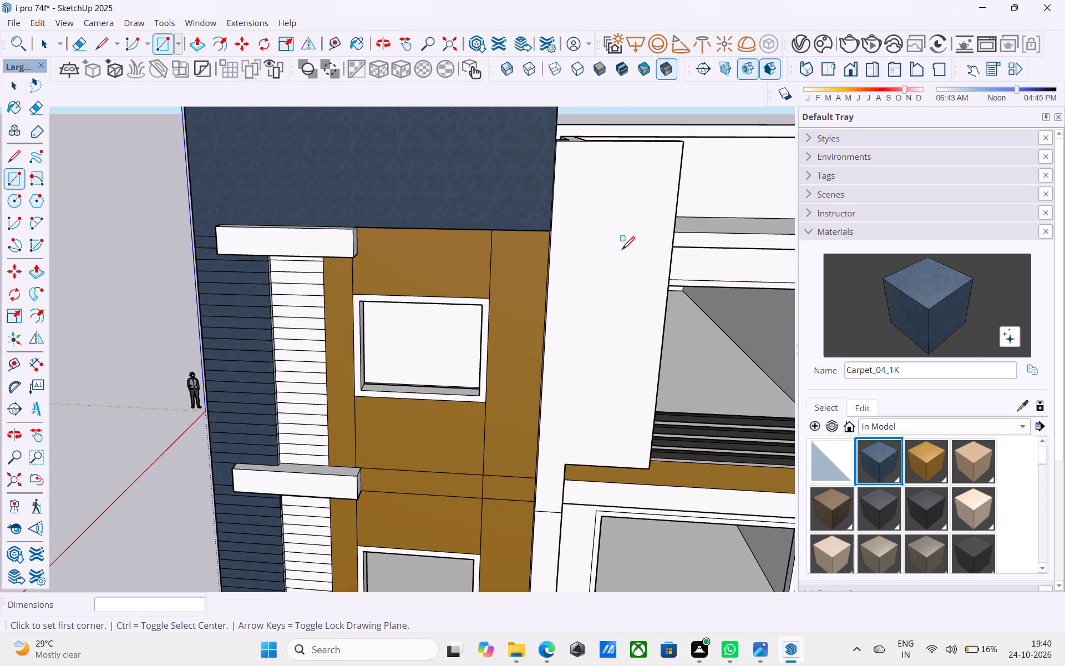
Draw a vertical line up the front face from the panel's lower inner corner to the top edge, separating the panel from the pillar.
key("space")
scroll(625, 264, "down", 3)
middle_click_drag(626, 275, 497, 385)
scroll(515, 342, "up", 2)
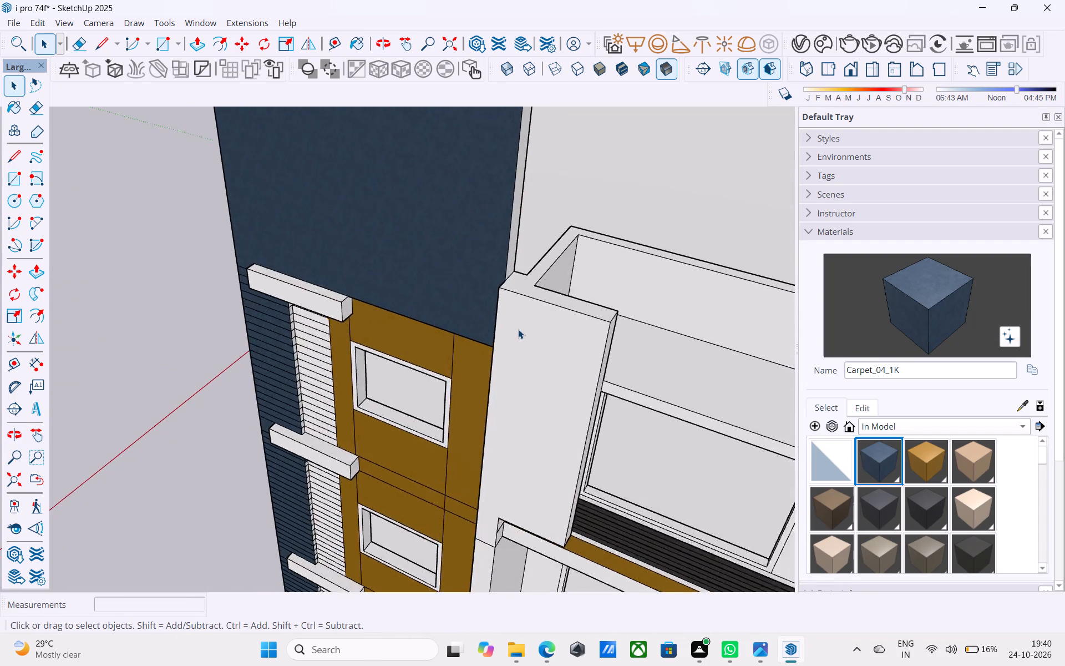
scroll(518, 329, "up", 2)
scroll(519, 325, "down", 4)
key("l")
scroll(503, 507, "up", 5)
left_click(503, 507)
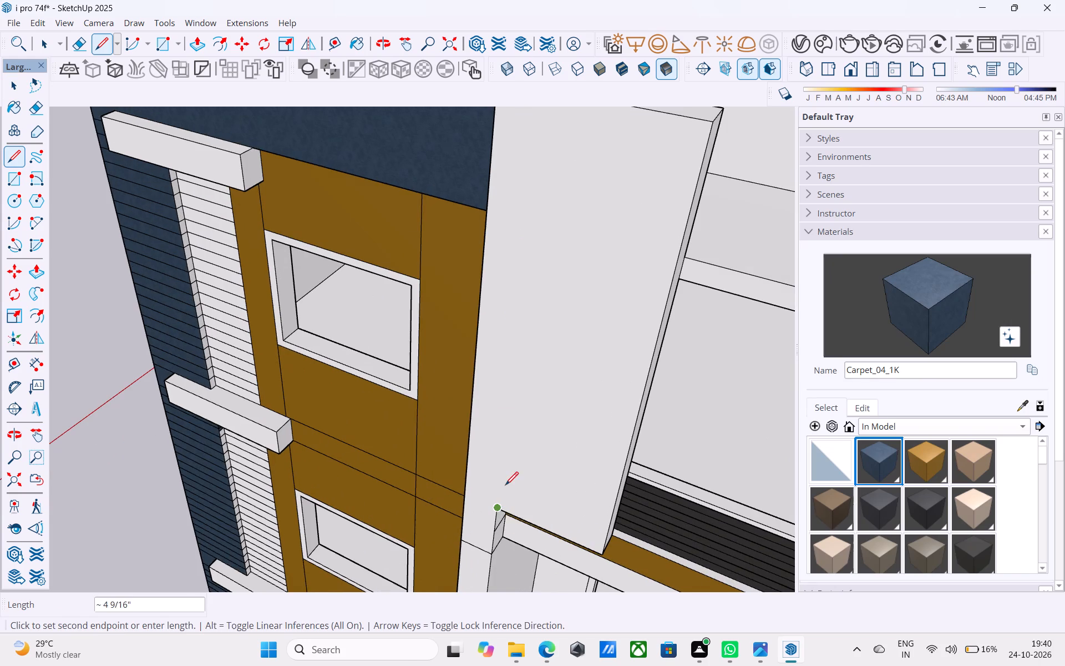
scroll(505, 481, "down", 6)
left_click(523, 295)
key("space")
Push the front face of the panel beside the top balcony back so it sits recessed behind the pillar's face.
left_click(536, 344)
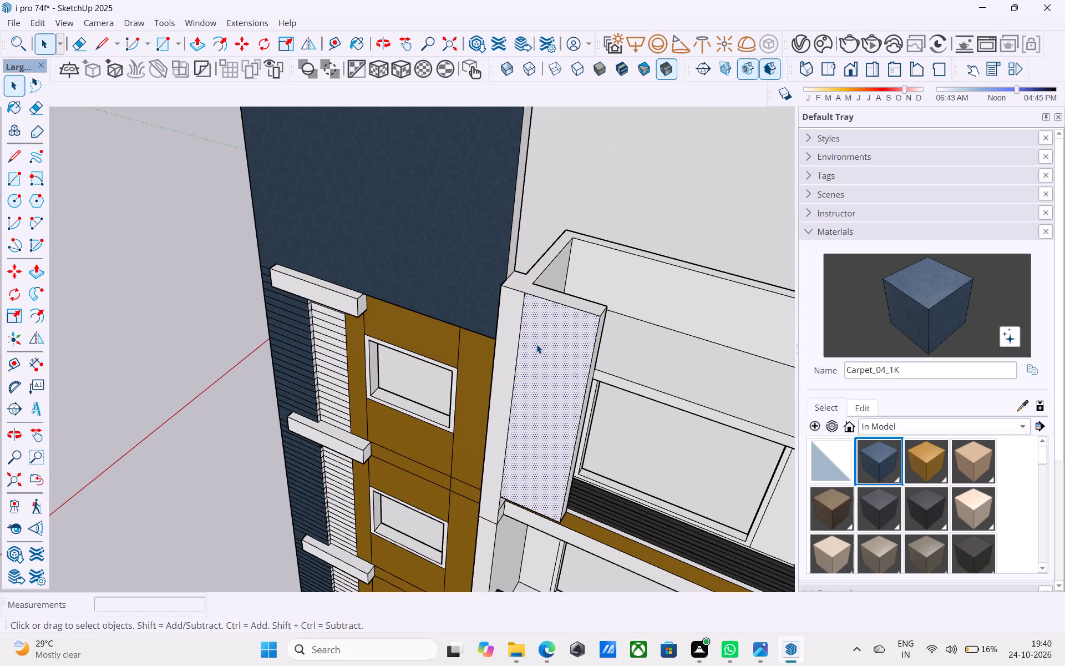
key("p")
left_click(536, 344)
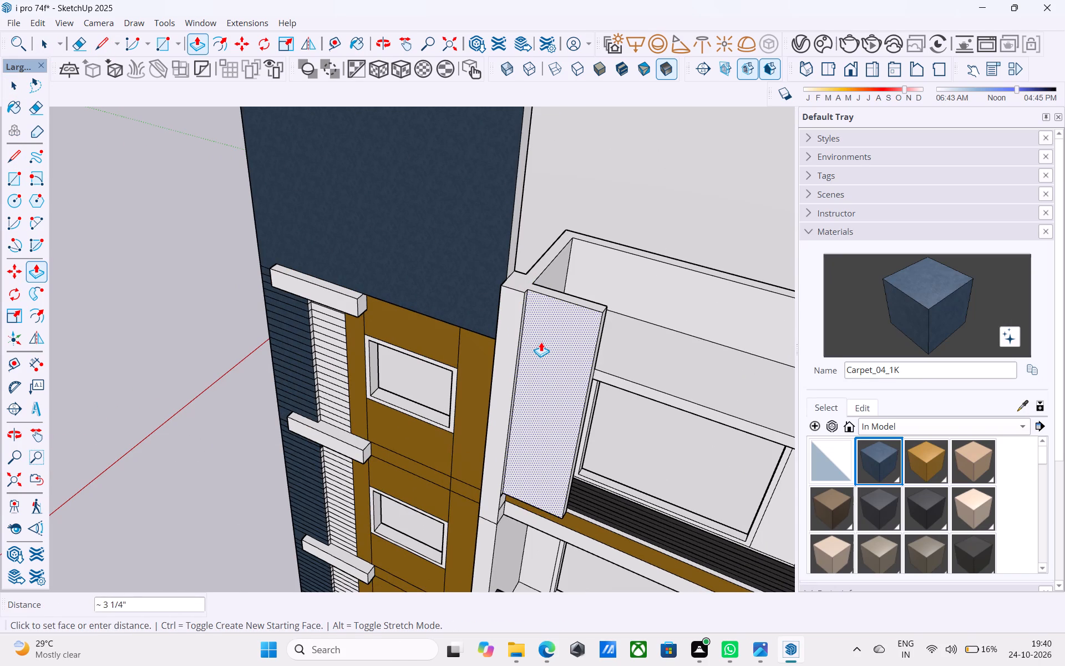
left_click(544, 339)
key("space")
Paint the front face of the recessed panel with Carpet_04_1K.
left_click(947, 326)
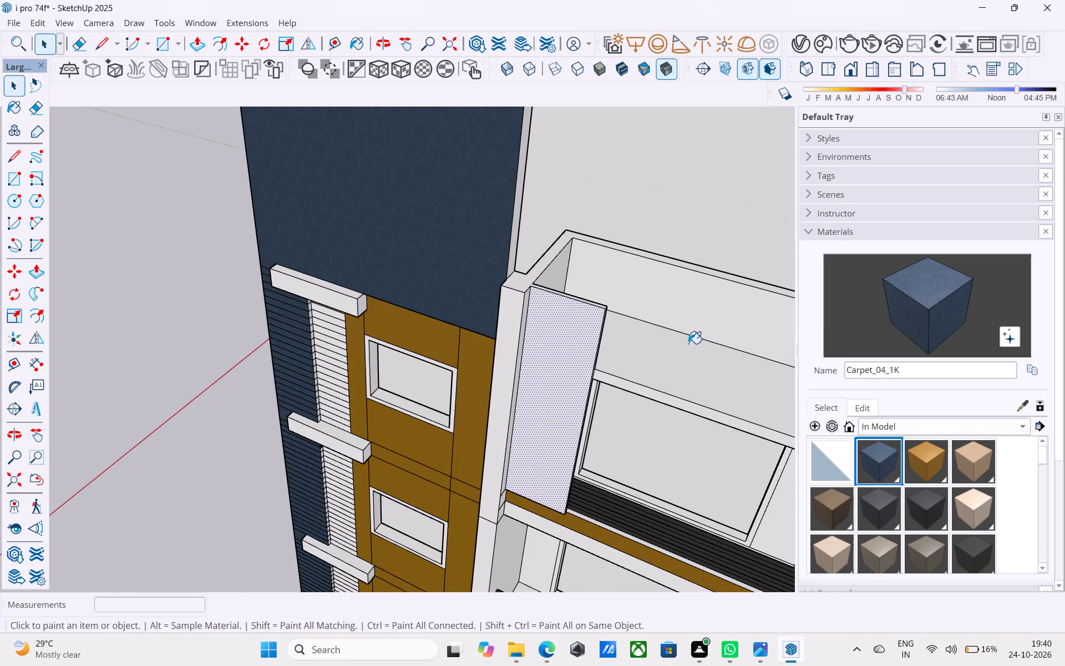
left_click(585, 352)
middle_click_drag(574, 353, 662, 250)
scroll(633, 286, "up", 5)
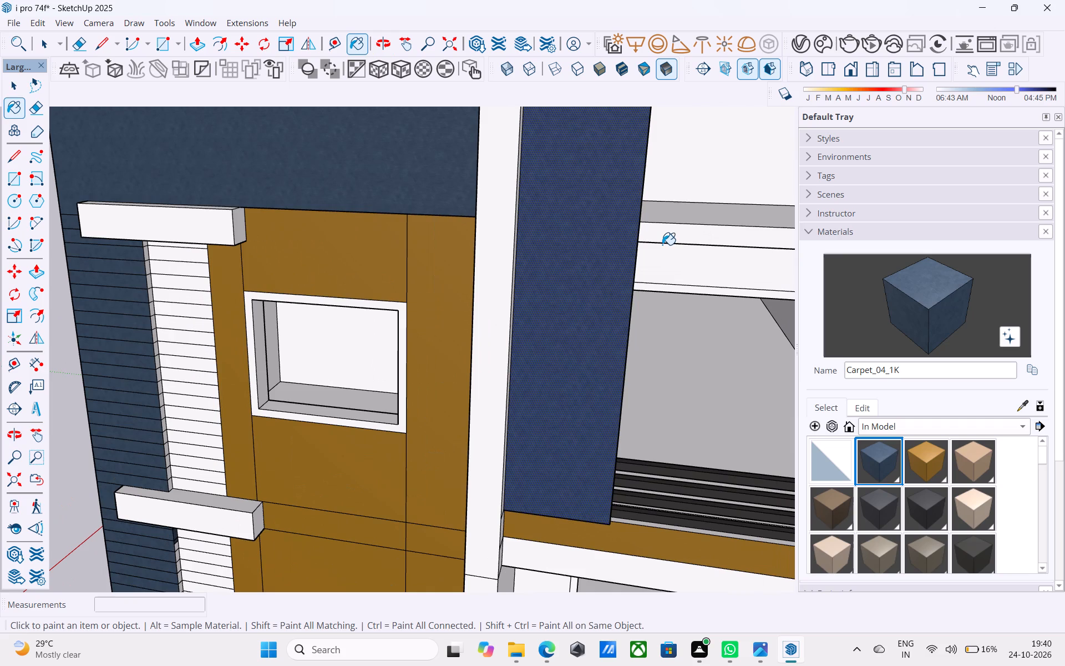
scroll(654, 257, "down", 4)
middle_click_drag(589, 311, 599, 290)
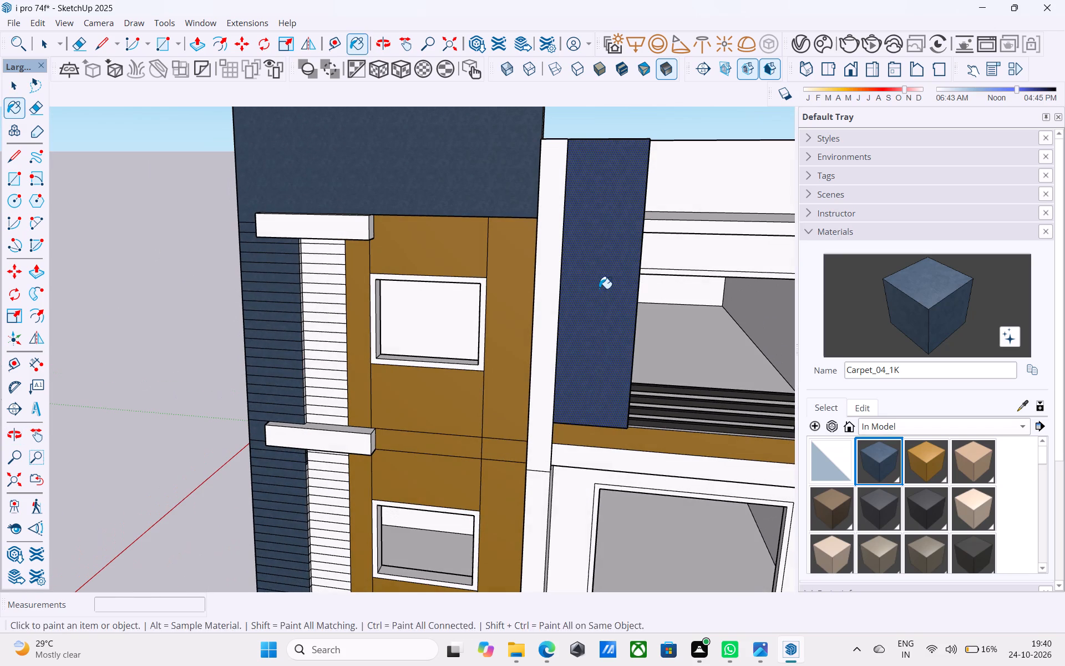
Draw a horizontal rectangle about 1' 8" by 6" on the upper part of the blue panel.
key("space")
scroll(600, 287, "down", 3)
middle_click_drag(600, 287, 605, 295, "shift")
key("r")
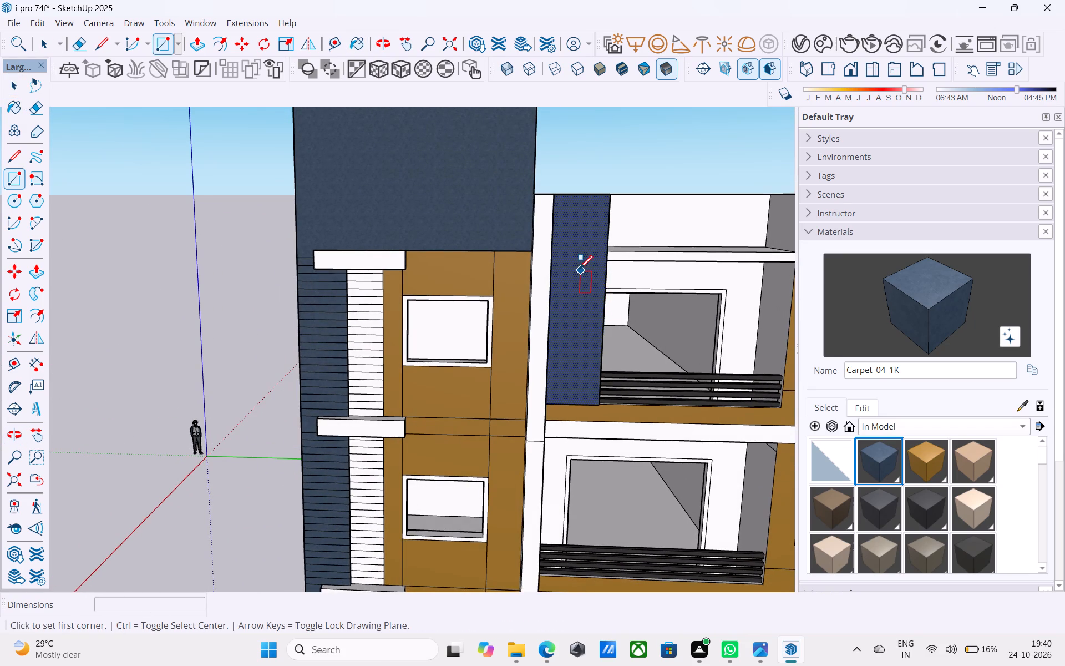
scroll(579, 269, "up", 3)
left_click(558, 264)
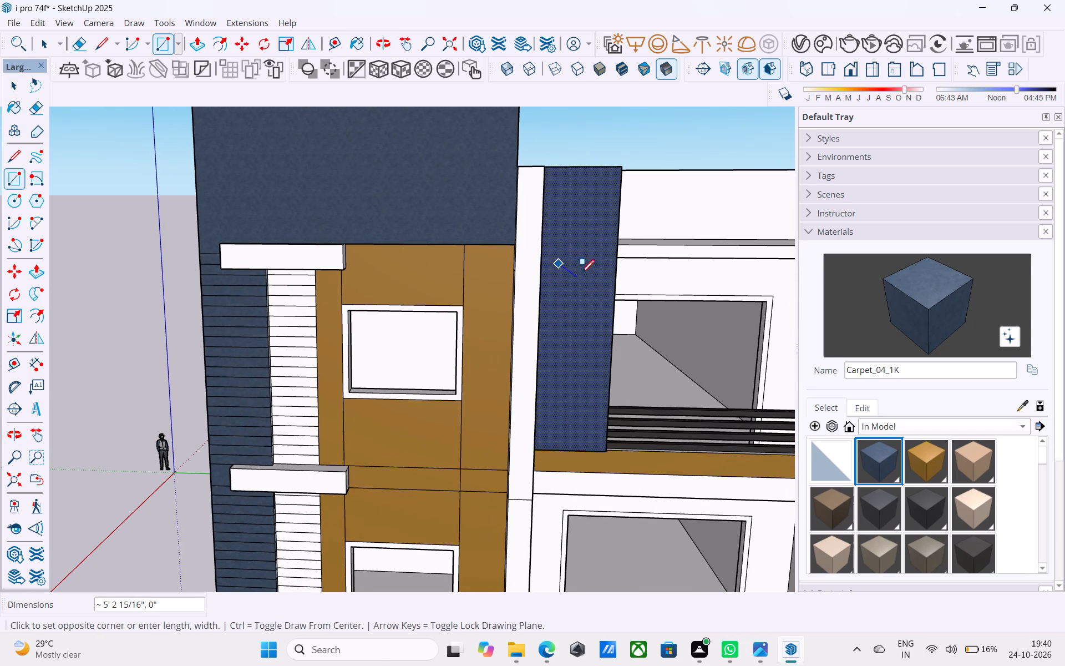
left_click(601, 276)
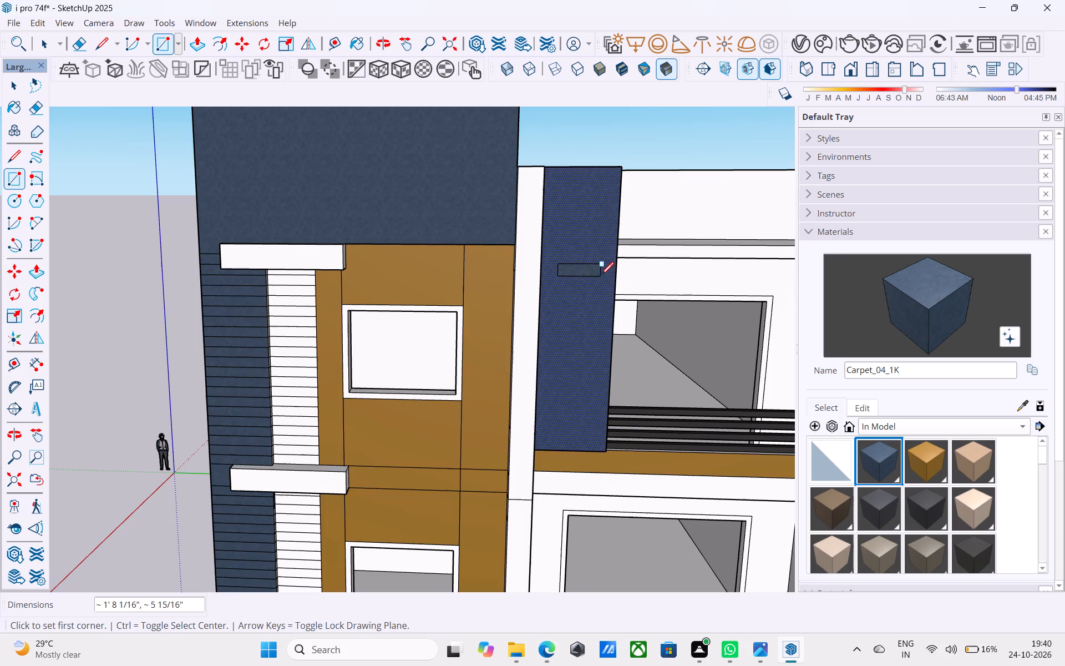
Copy the small rectangle twice down the blue panel to make a stack of three.
scroll(568, 286, "up", 7)
key("space")
left_click(587, 260)
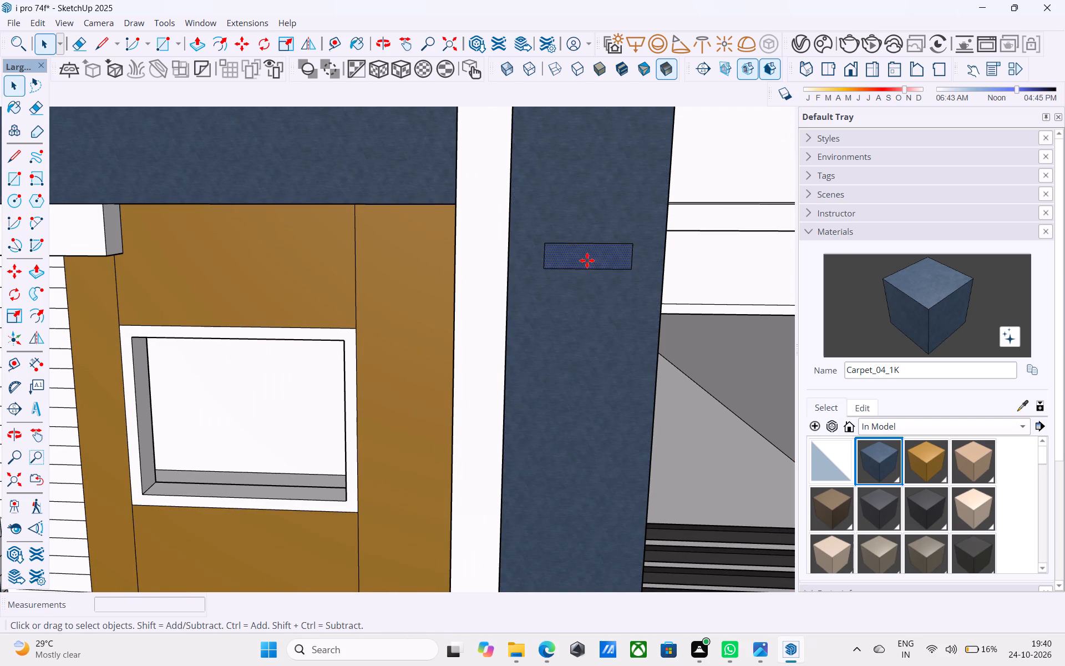
key("m")
left_click(628, 246)
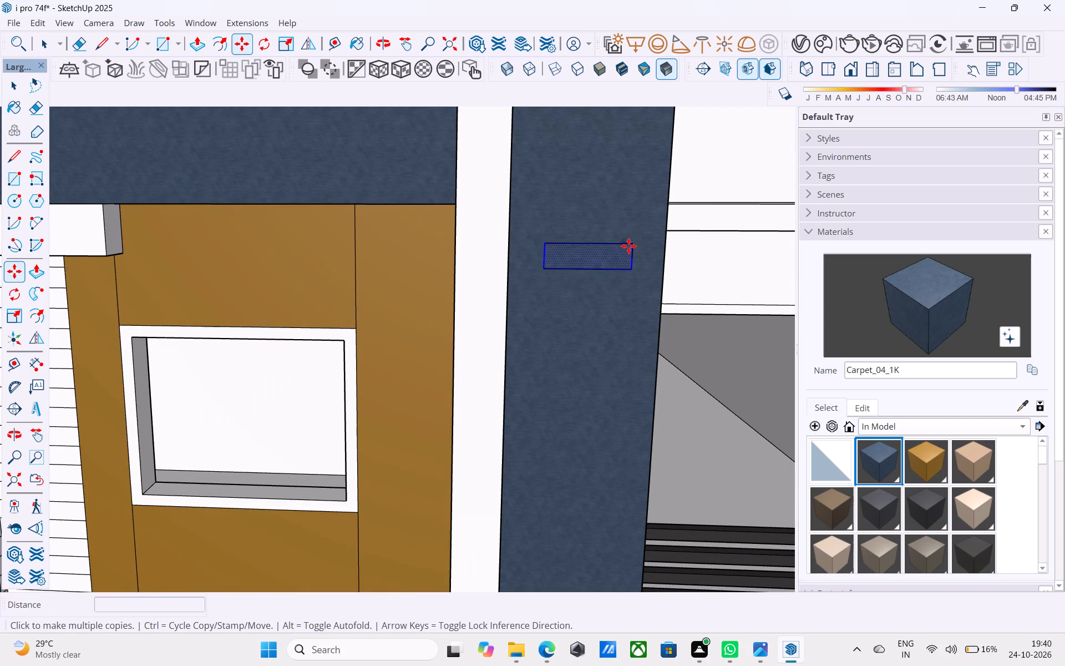
left_click(631, 289)
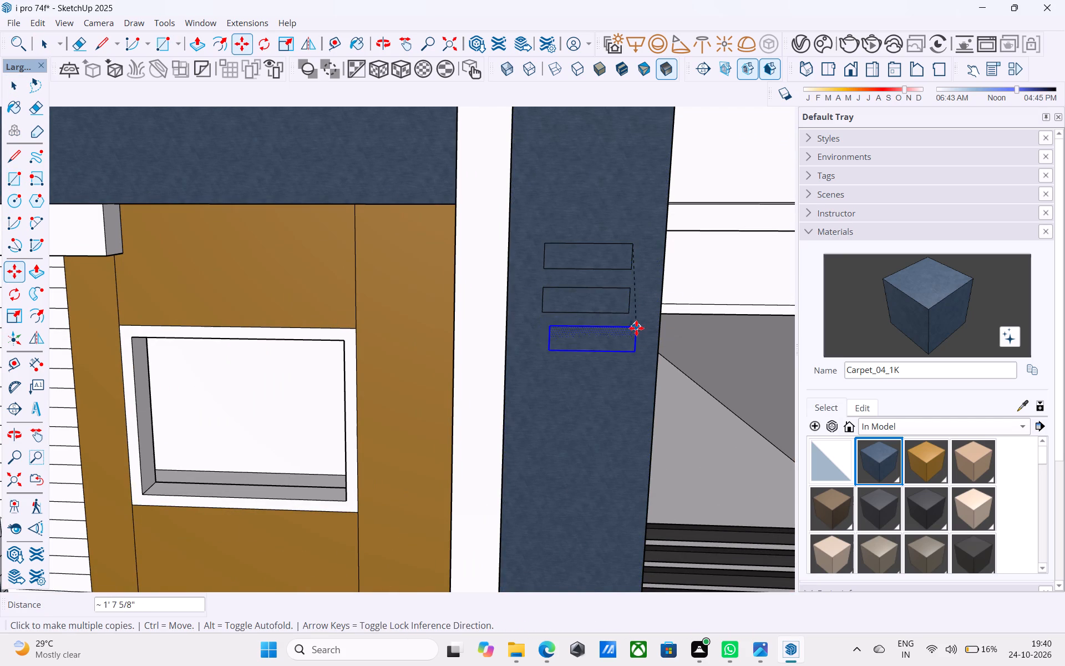
left_click(633, 329)
Paint the three small rectangles on the blue panel with the Default material.
left_click(843, 475)
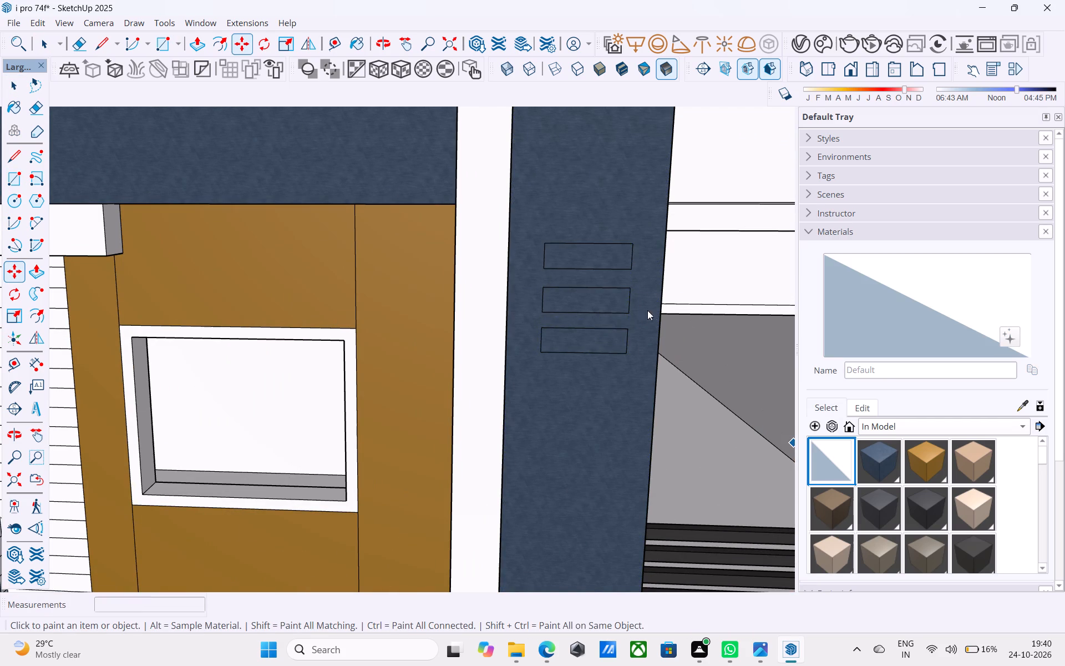
left_click(589, 245)
left_click(590, 302)
left_click(591, 331)
scroll(562, 330, "down", 9)
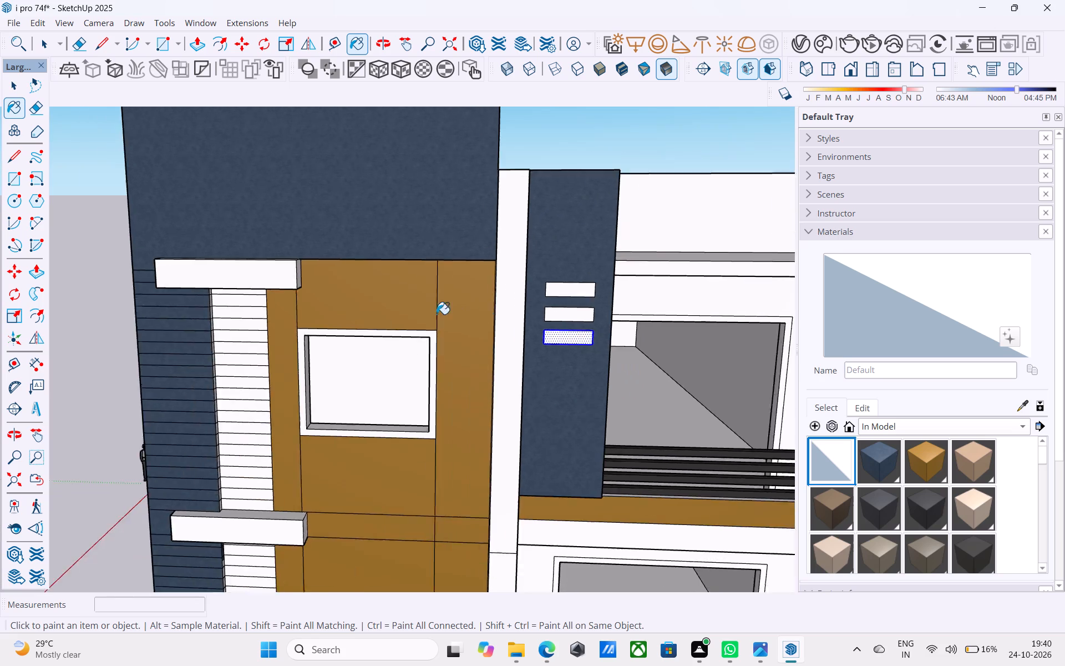
scroll(437, 314, "down", 9)
middle_click_drag(496, 292, 540, 266)
key("space")
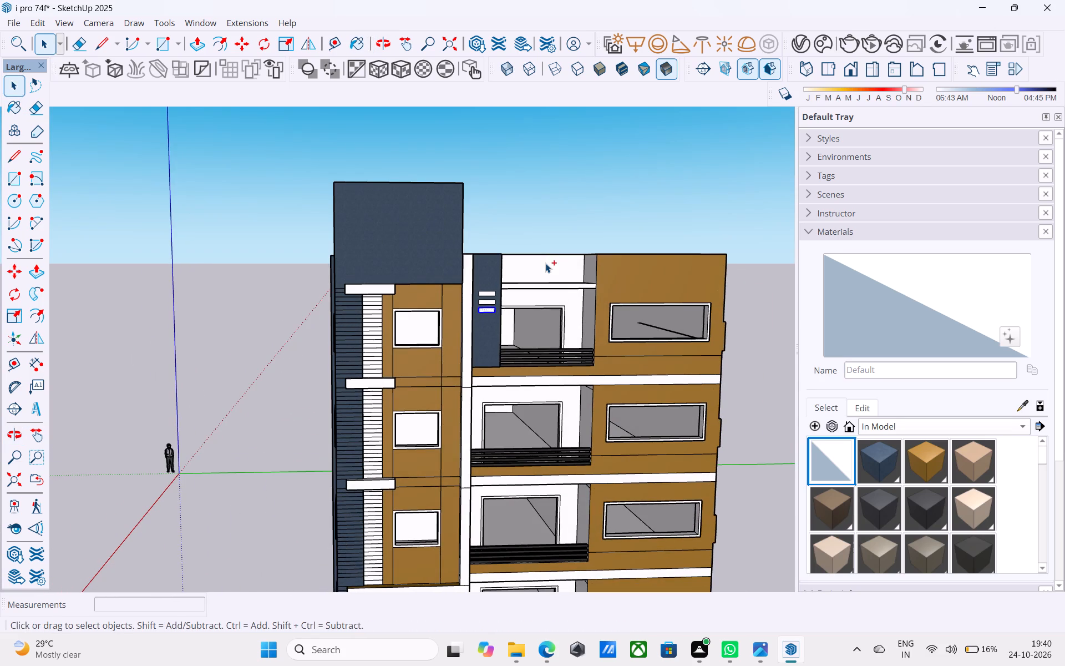
Save the model.
key("ctrl+s")
key("space")
Examine the whole building's exterior from the front and both sides.
scroll(586, 249, "down", 4)
middle_click_drag(579, 255, 511, 245)
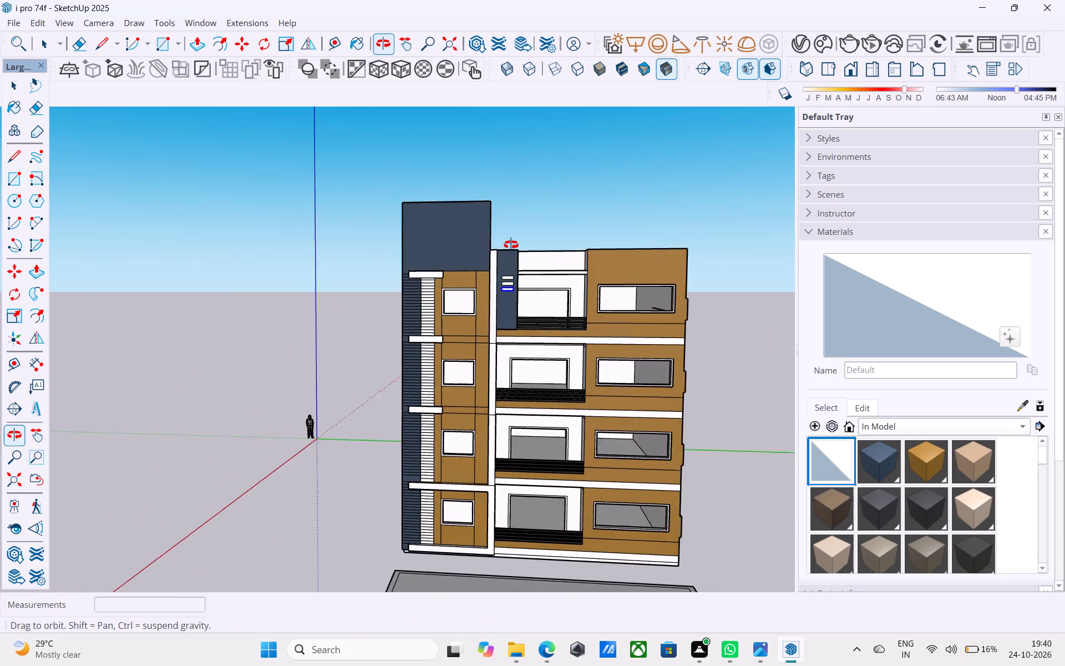
middle_click_drag(511, 245, 393, 277)
left_click(340, 274)
scroll(361, 297, "down", 4)
middle_click_drag(361, 298, 333, 297)
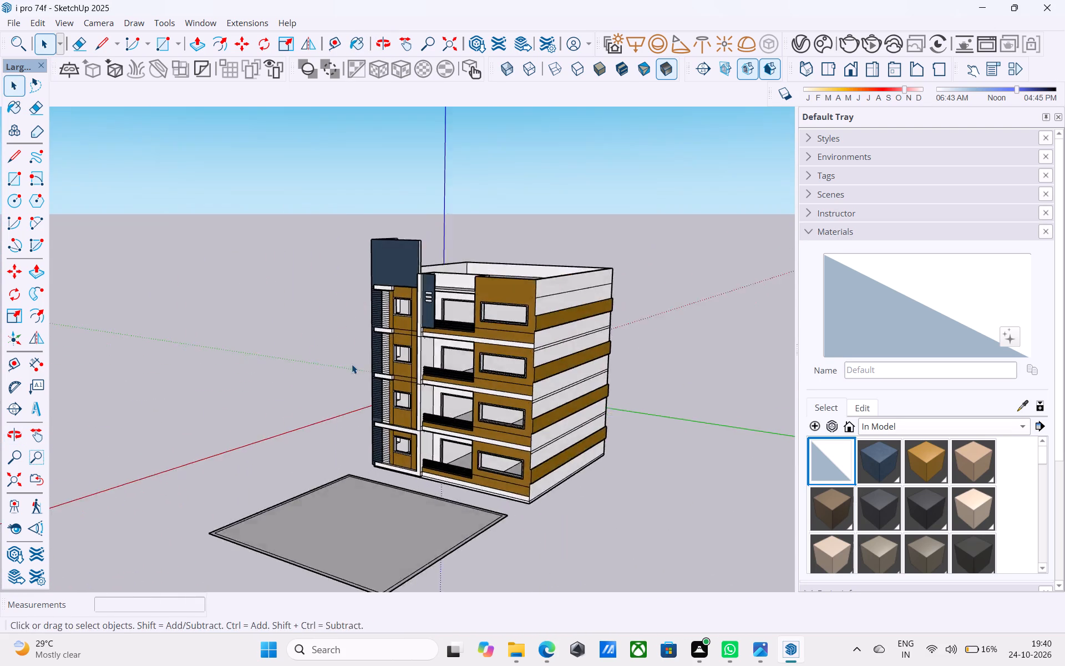
scroll(354, 372, "up", 4)
scroll(372, 388, "down", 3)
middle_click_drag(380, 391, 600, 372)
scroll(561, 306, "up", 1)
middle_click_drag(421, 336, 527, 369)
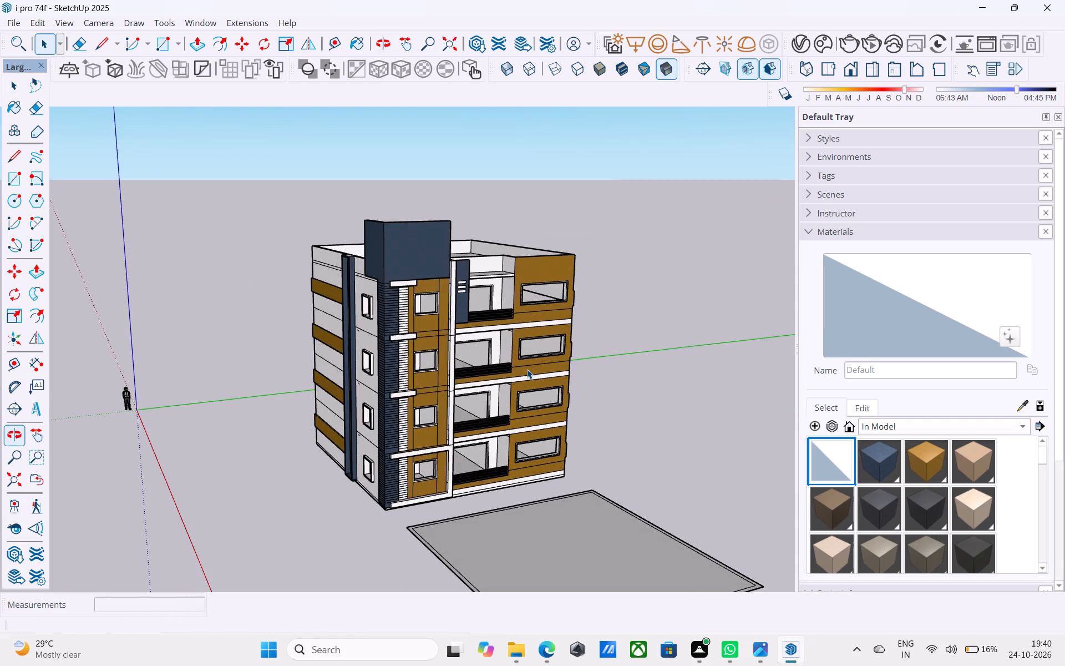
Save the model again.
key("ctrl+s")
Examine the bordered slab in front of the building from several angles, down to the corner of its border.
scroll(527, 369, "down", 2)
middle_click_drag(525, 369, 414, 385, "shift")
scroll(412, 384, "down", 5)
middle_click_drag(422, 536, 381, 523)
scroll(381, 523, "up", 4)
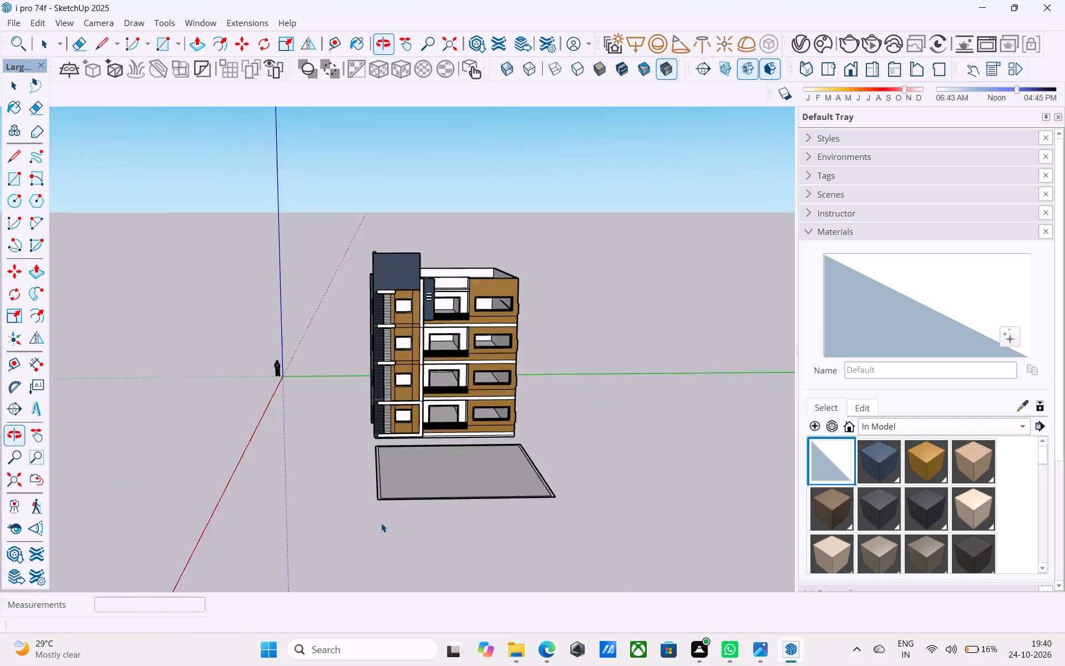
scroll(381, 523, "up", 1)
scroll(382, 522, "down", 5)
middle_click_drag(374, 503, 384, 588)
scroll(415, 530, "up", 5)
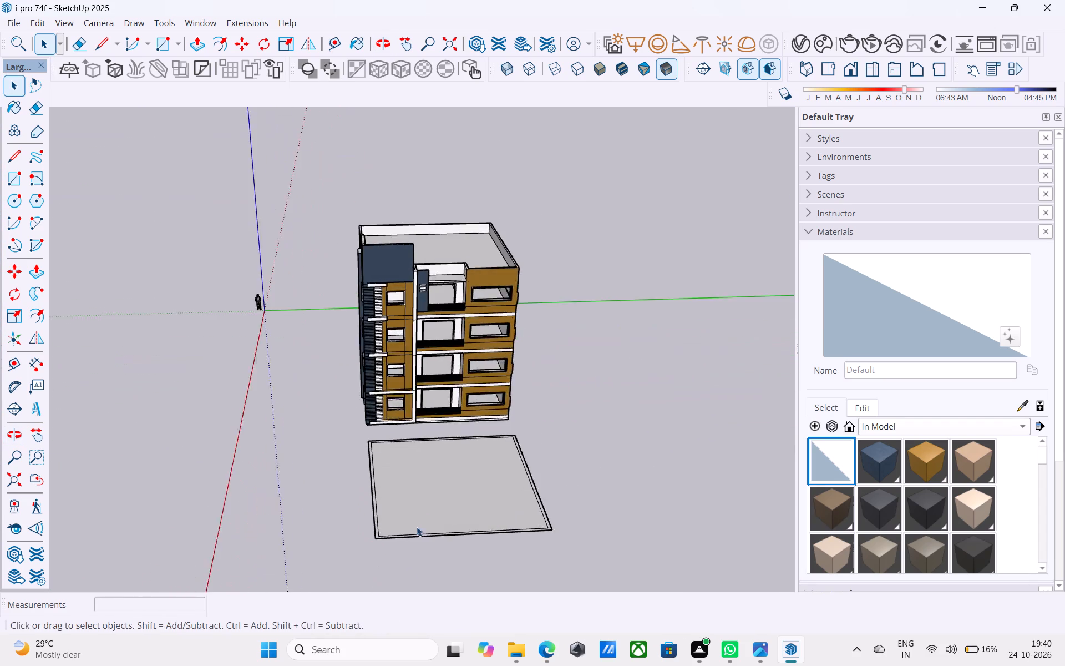
scroll(407, 467, "down", 6)
middle_click_drag(399, 466, 403, 570)
scroll(407, 570, "up", 6)
scroll(387, 503, "up", 8)
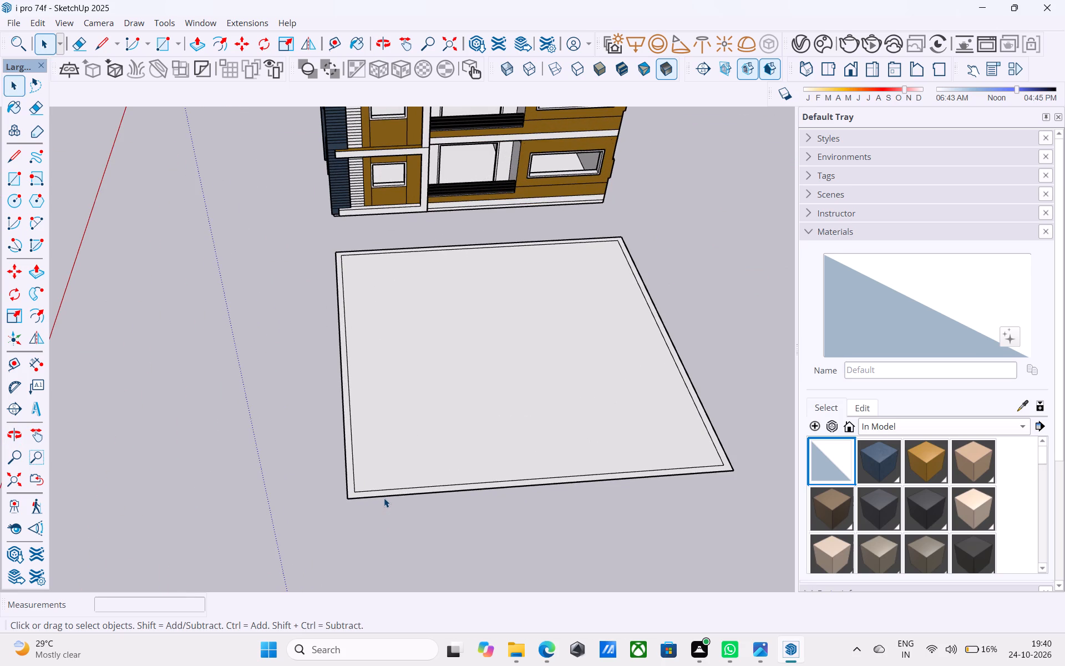
scroll(384, 498, "down", 4)
middle_click_drag(384, 498, 389, 506)
scroll(391, 487, "up", 4)
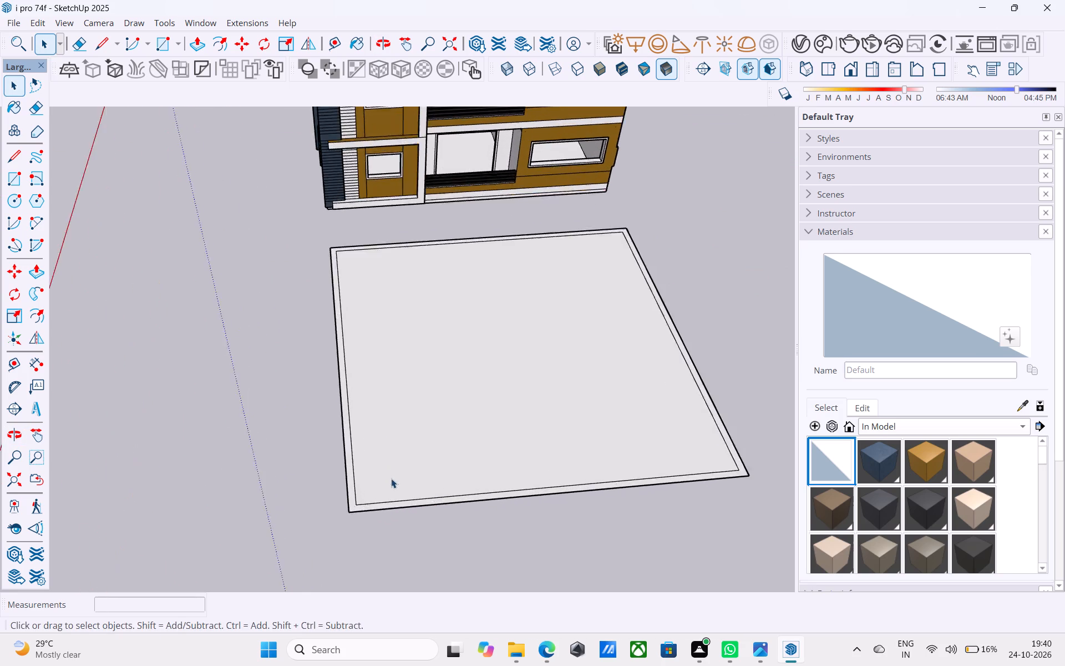
scroll(391, 477, "down", 5)
middle_click_drag(386, 457, 394, 527, "shift")
scroll(392, 521, "up", 5)
middle_click_drag(374, 514, 353, 492, "shift")
scroll(344, 502, "up", 3)
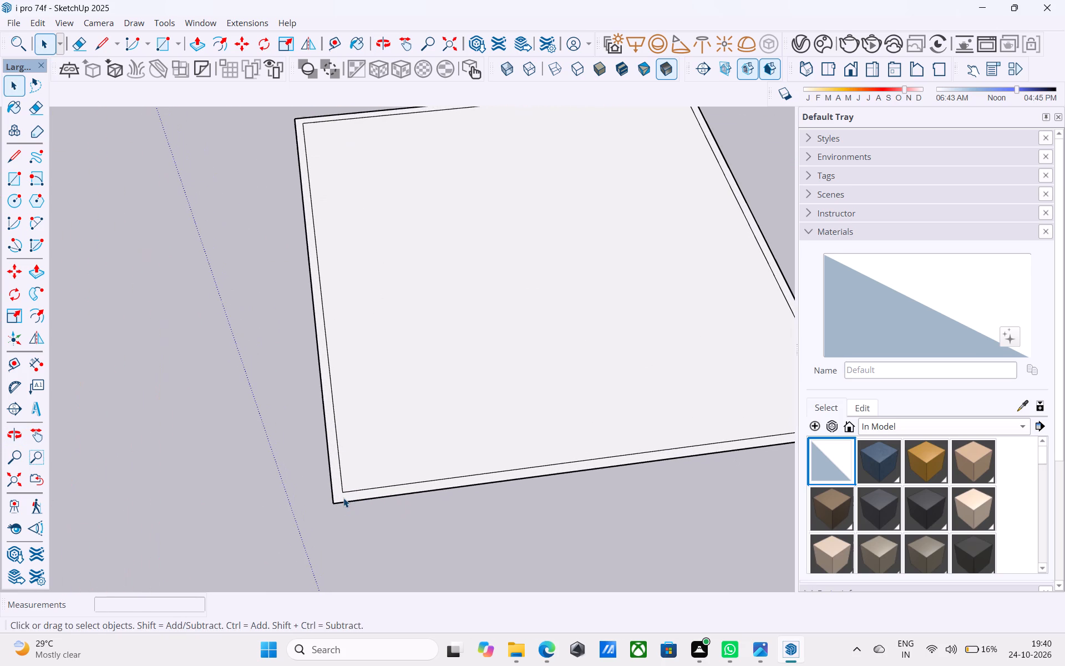
scroll(343, 498, "down", 6)
middle_click_drag(343, 498, 345, 440, "shift")
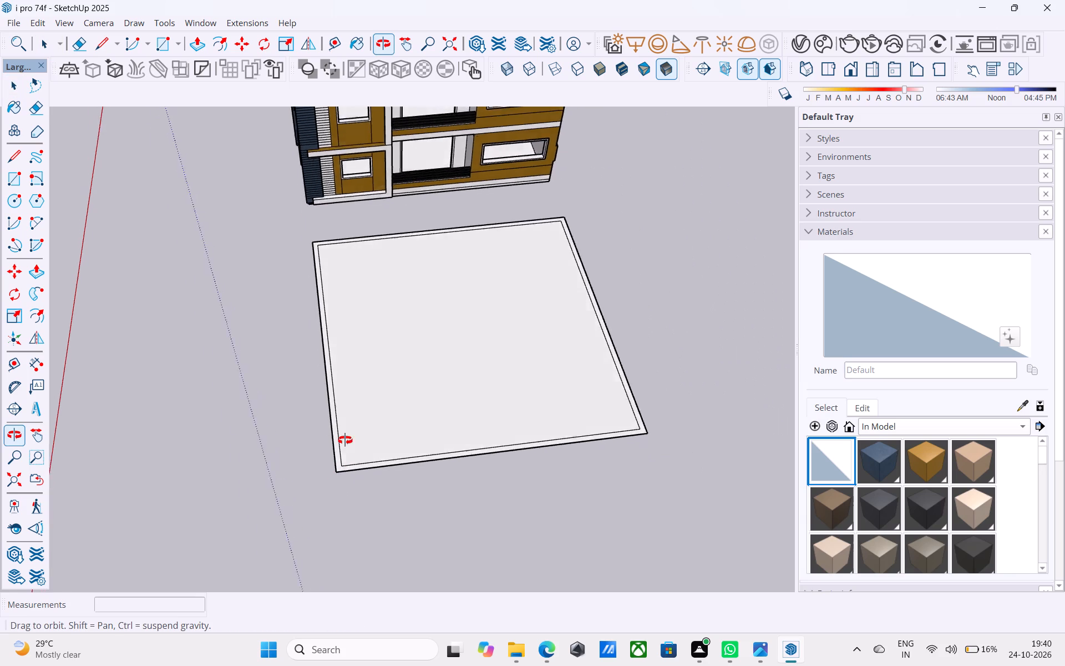
middle_click_drag(345, 440, 374, 532, "shift")
scroll(374, 532, "up", 1)
middle_click_drag(373, 531, 336, 521)
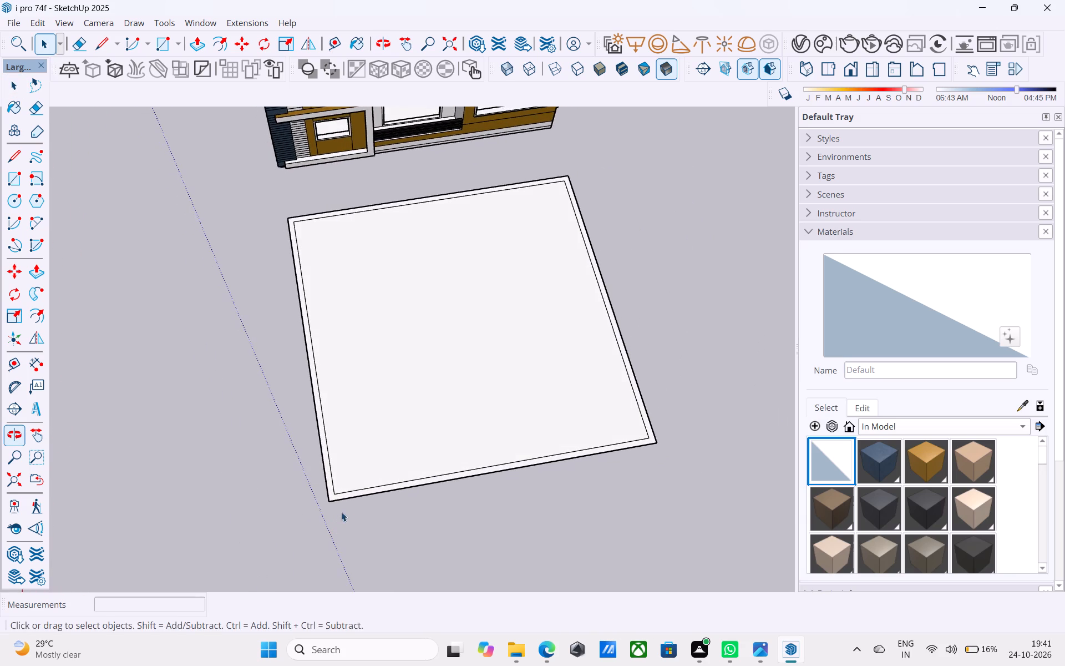
middle_click_drag(352, 497, 337, 469, "shift")
middle_click_drag(354, 471, 399, 464)
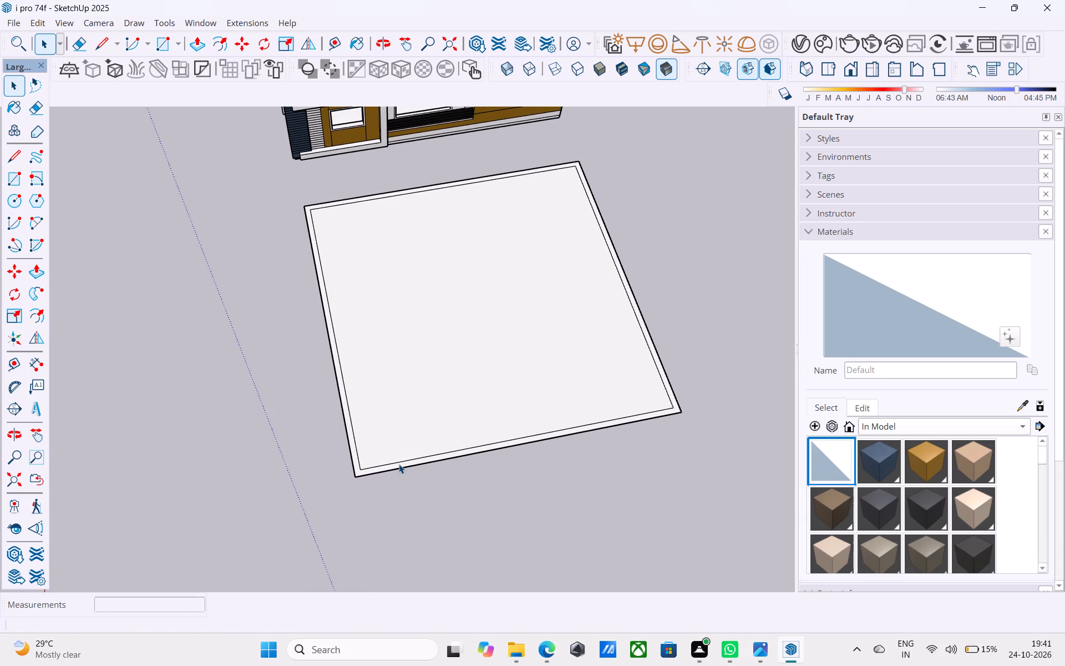
scroll(399, 464, "down", 5)
middle_click_drag(399, 466, 395, 549)
scroll(376, 500, "up", 2)
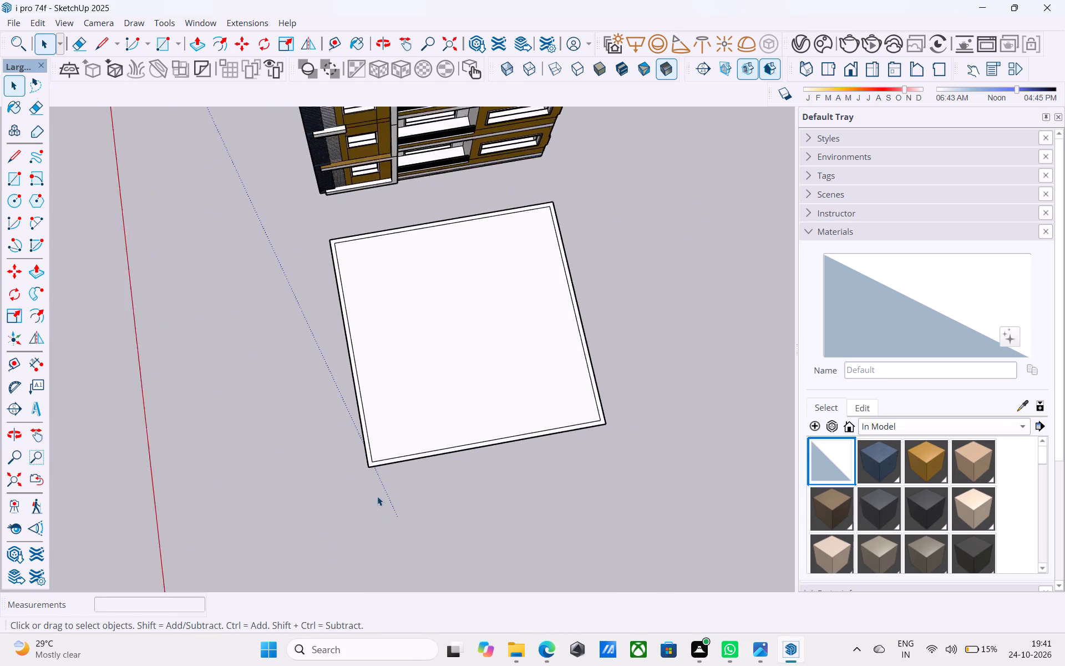
scroll(377, 496, "up", 3)
scroll(359, 453, "up", 9)
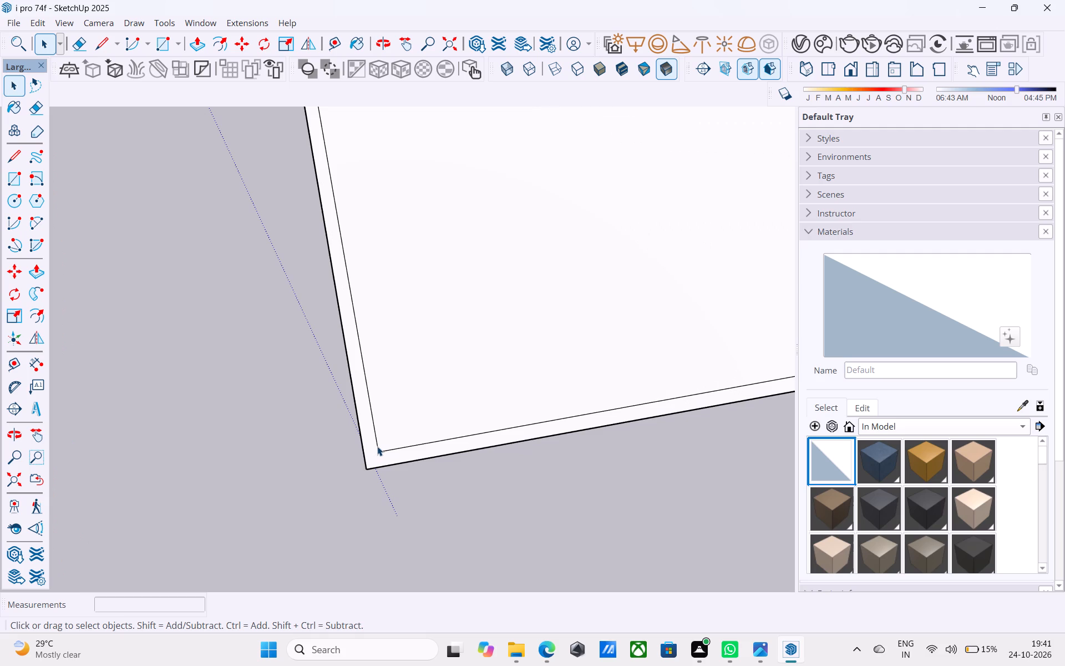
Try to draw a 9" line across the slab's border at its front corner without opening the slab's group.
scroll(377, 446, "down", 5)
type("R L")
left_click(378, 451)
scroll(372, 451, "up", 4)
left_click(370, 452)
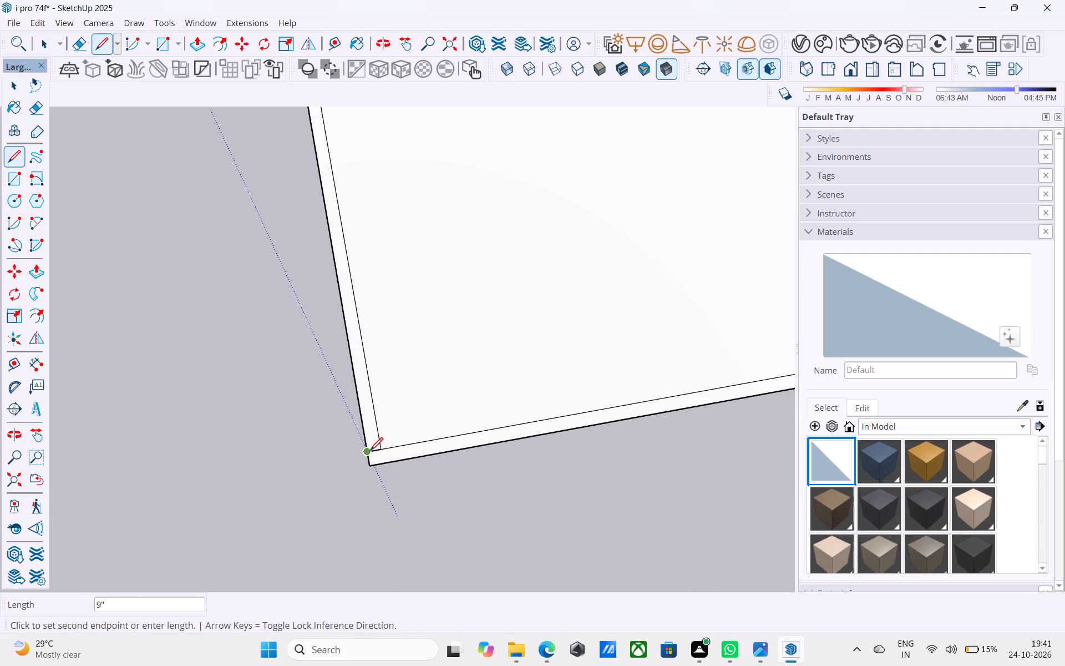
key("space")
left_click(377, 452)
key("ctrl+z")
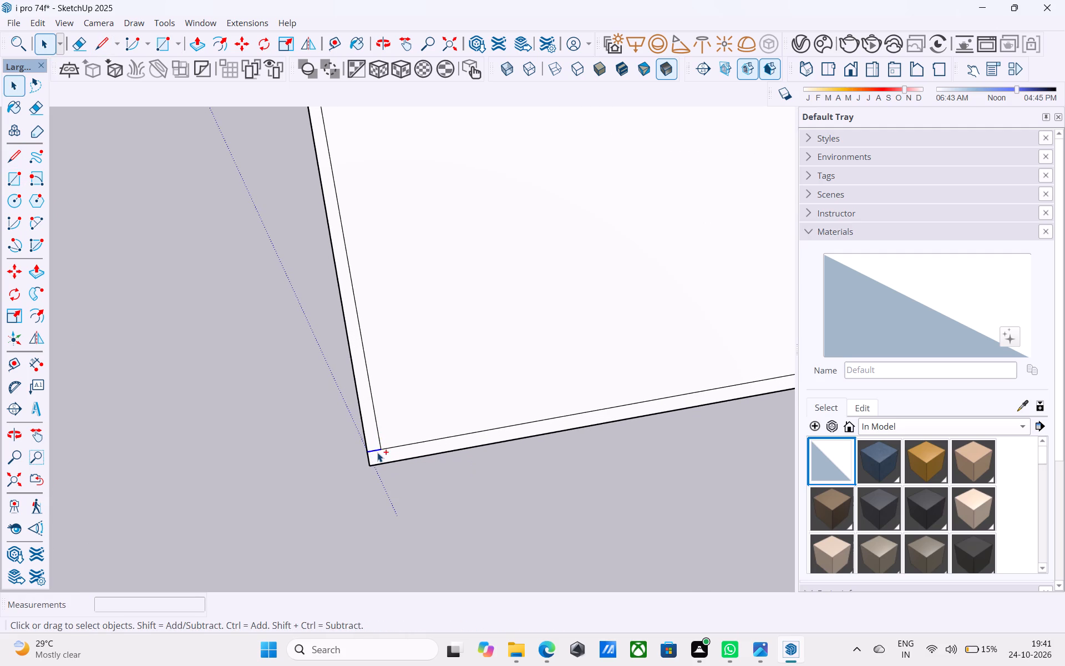
Open the slab's group and draw a 9" line from the inner border corner to the outer side edge.
double_click(377, 452)
scroll(377, 452, "up", 6)
key("l")
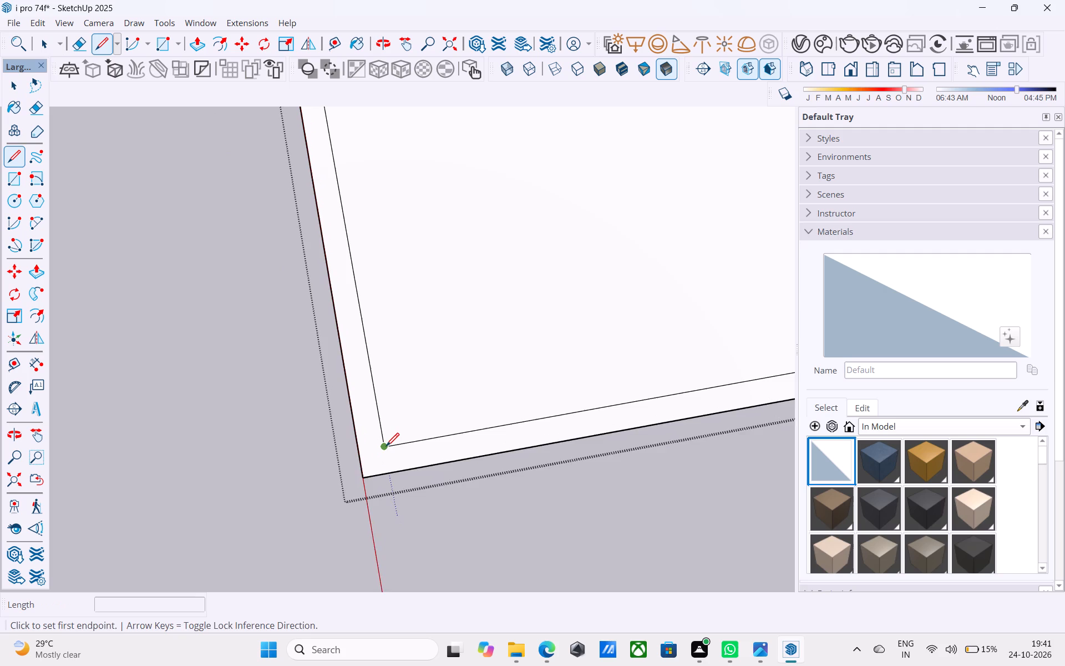
scroll(386, 447, "up", 3)
left_click(386, 446)
left_click(349, 453)
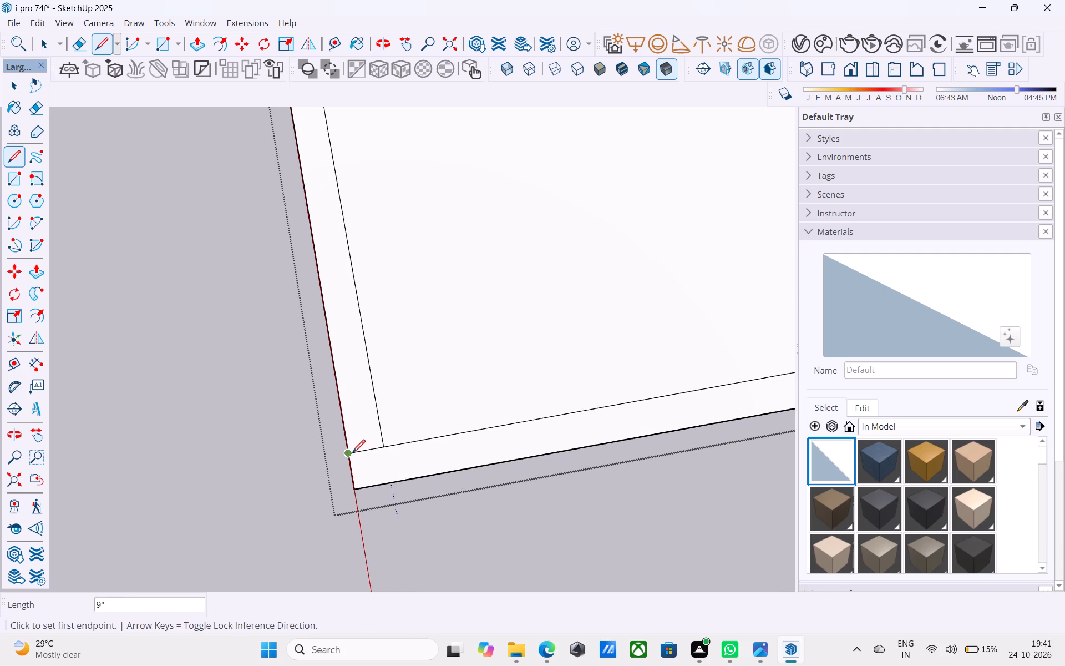
Draw a 2' by 9" rectangle in the front border strip, starting at the new line's outer end.
key("r")
left_click(353, 453)
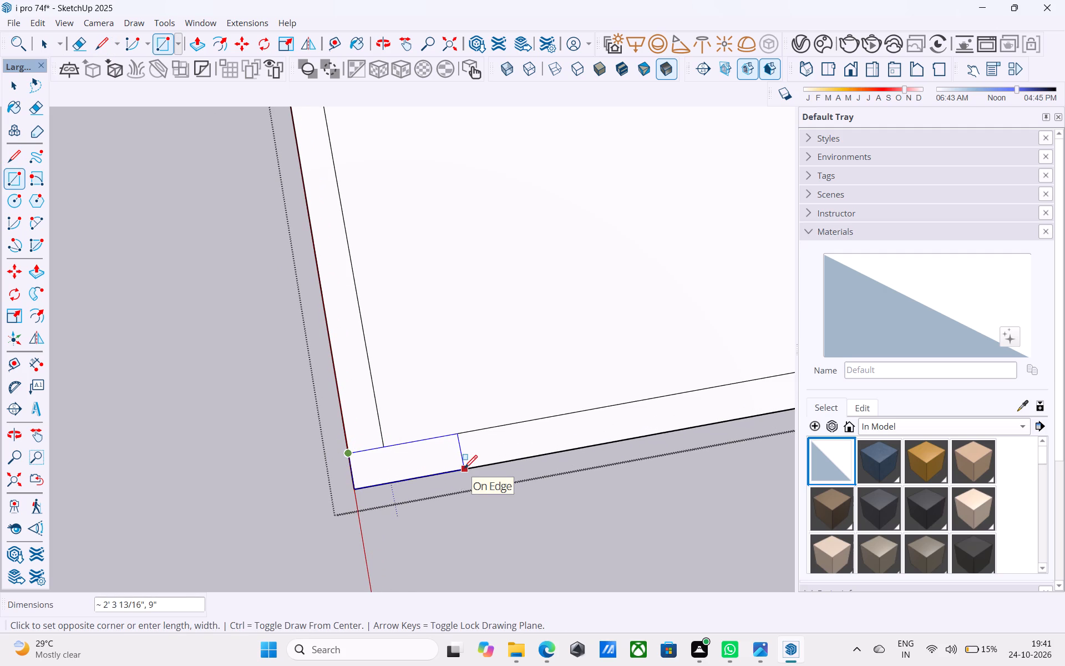
type("2'")
key("Return")
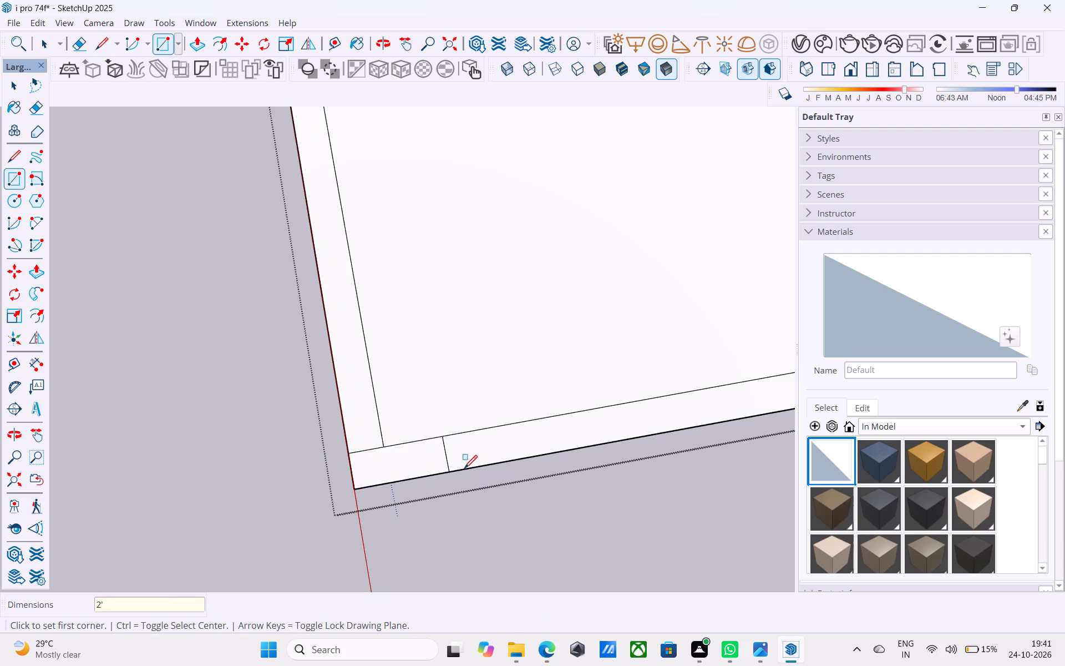
key("space")
Copy the corner rectangle about 38' along the front border to the opposite corner, dividing the distance into three equal intervals.
scroll(464, 470, "up", 1)
scroll(404, 466, "down", 17)
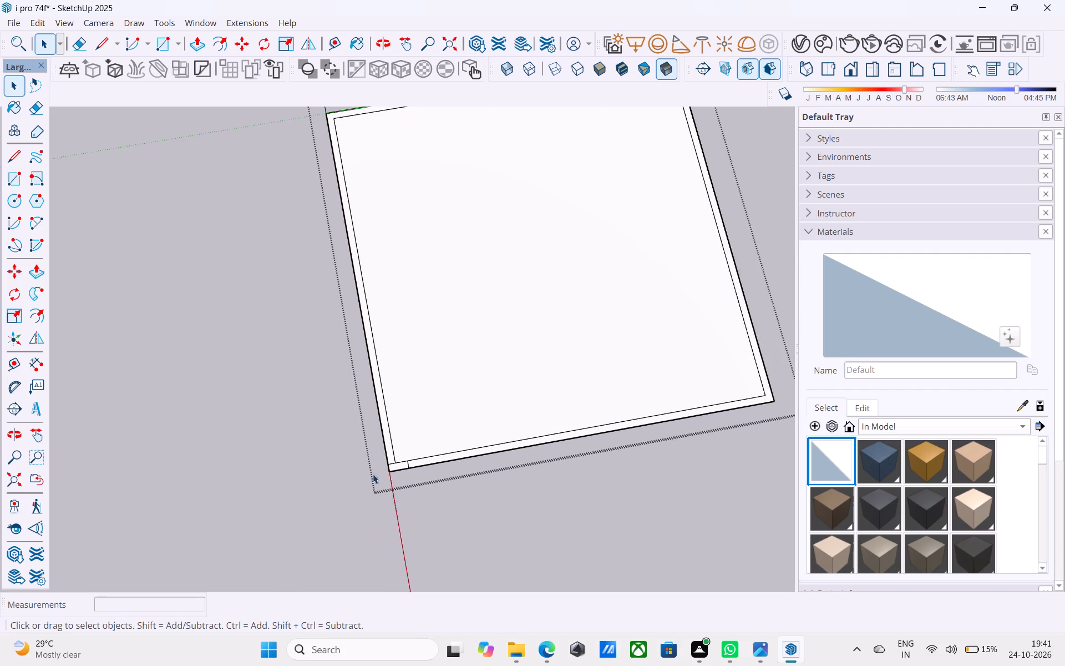
scroll(373, 474, "down", 6)
scroll(384, 471, "up", 8)
left_click(381, 463)
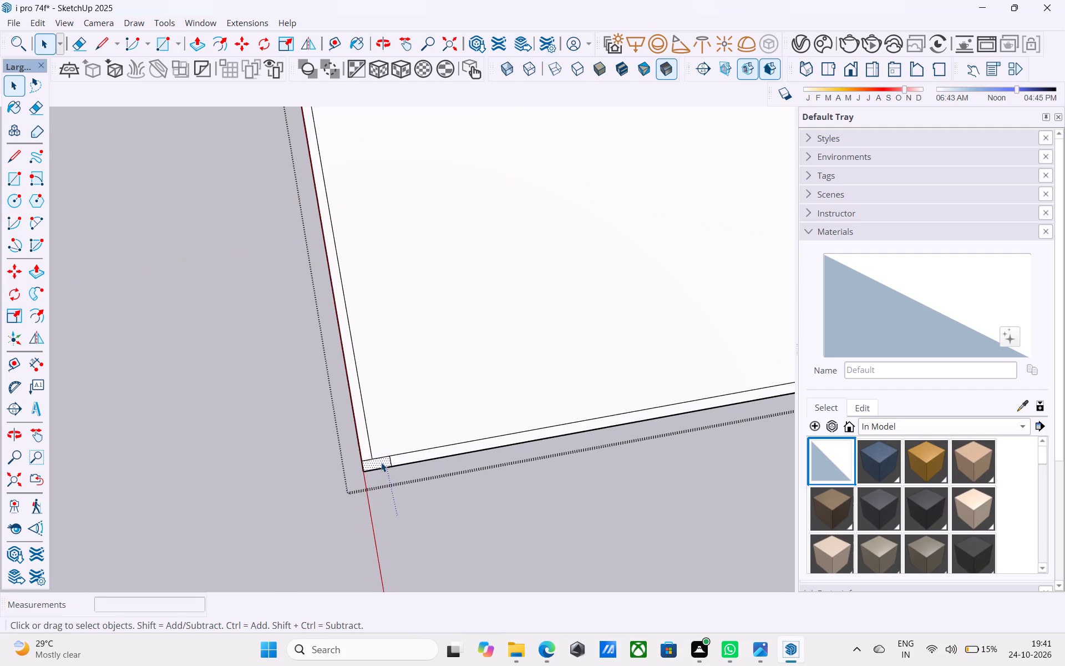
scroll(381, 462, "up", 3)
key("m")
left_click(360, 472)
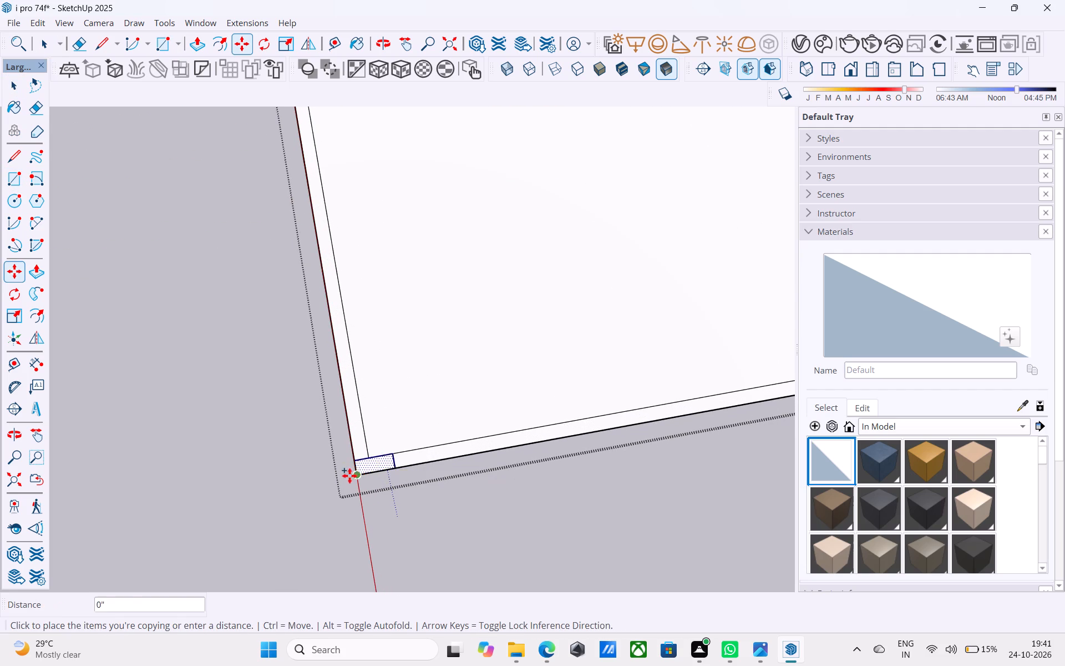
scroll(347, 476, "down", 11)
scroll(583, 442, "up", 12)
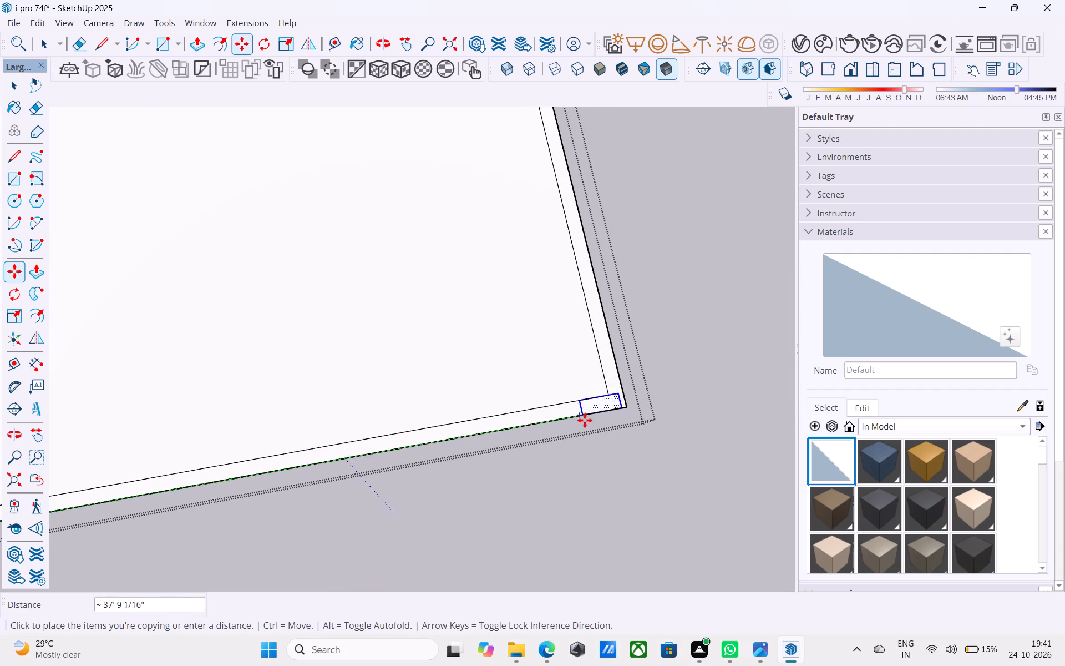
scroll(585, 420, "up", 6)
left_click(591, 409)
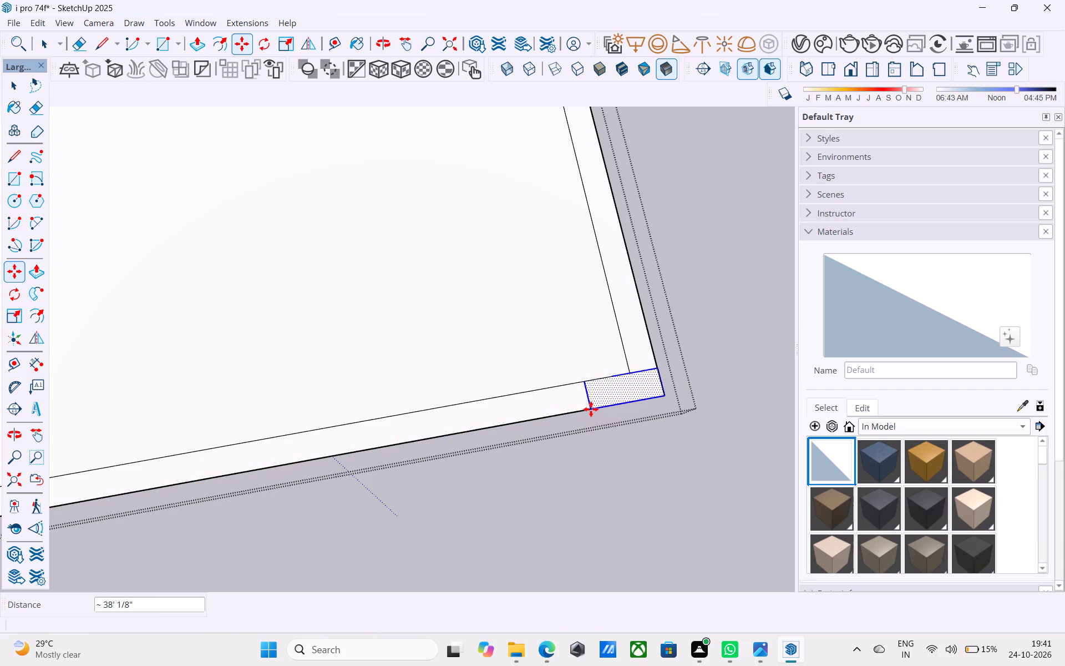
type("/3")
key("Return")
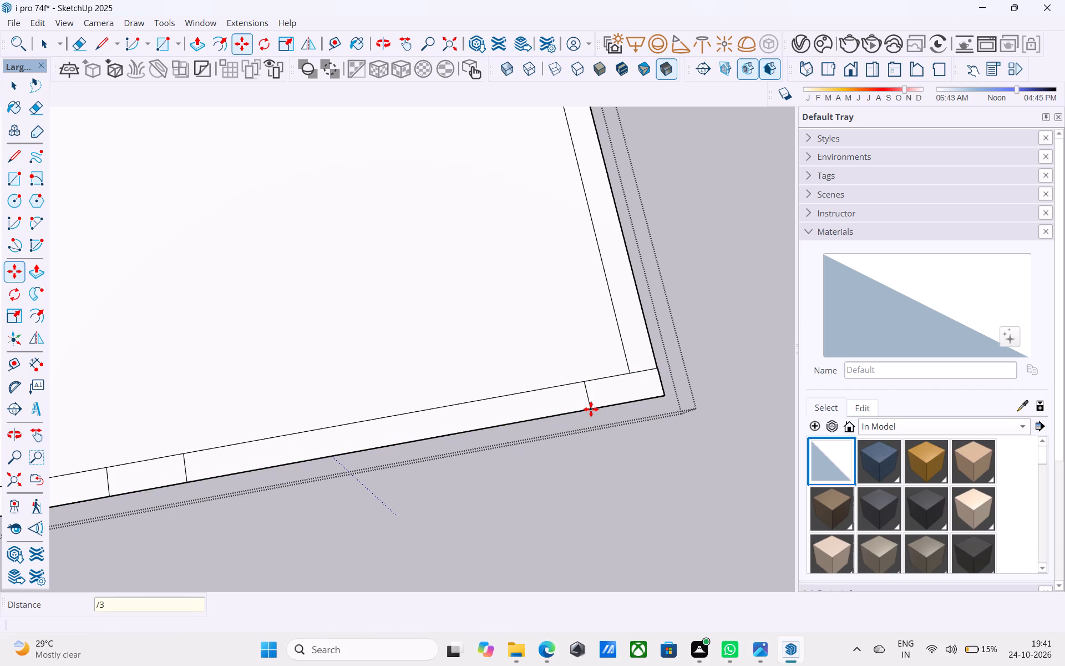
Copy the four front-border rectangles about 39' 3" to the slab's back edge, dividing the distance into four equal intervals.
scroll(587, 395, "down", 18)
middle_click_drag(564, 418, 464, 271)
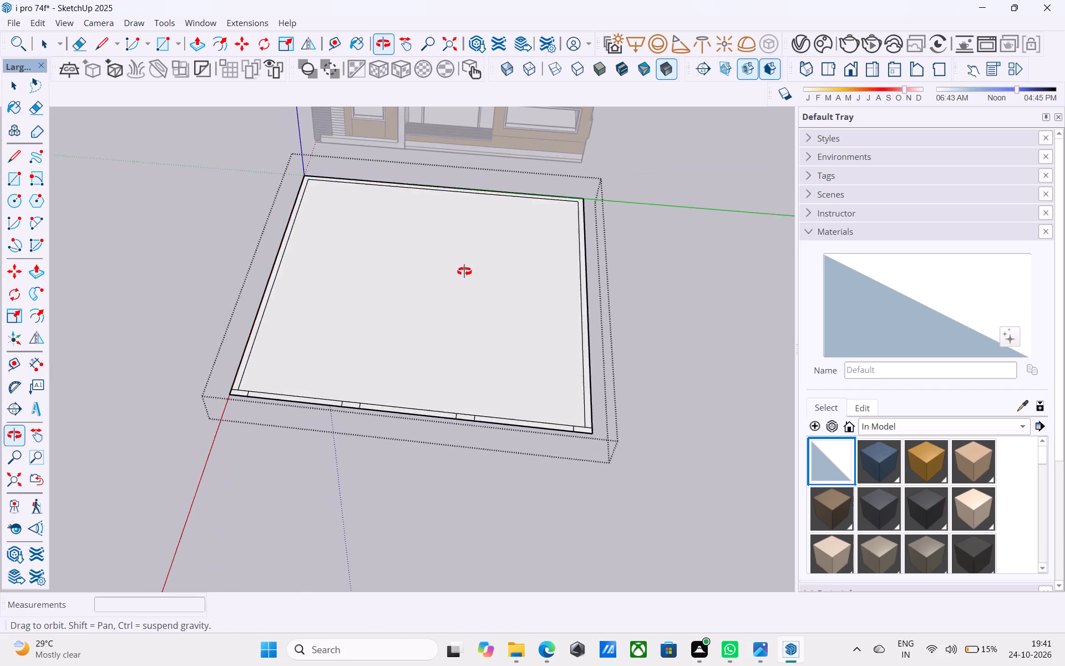
middle_click_drag(464, 271, 584, 261)
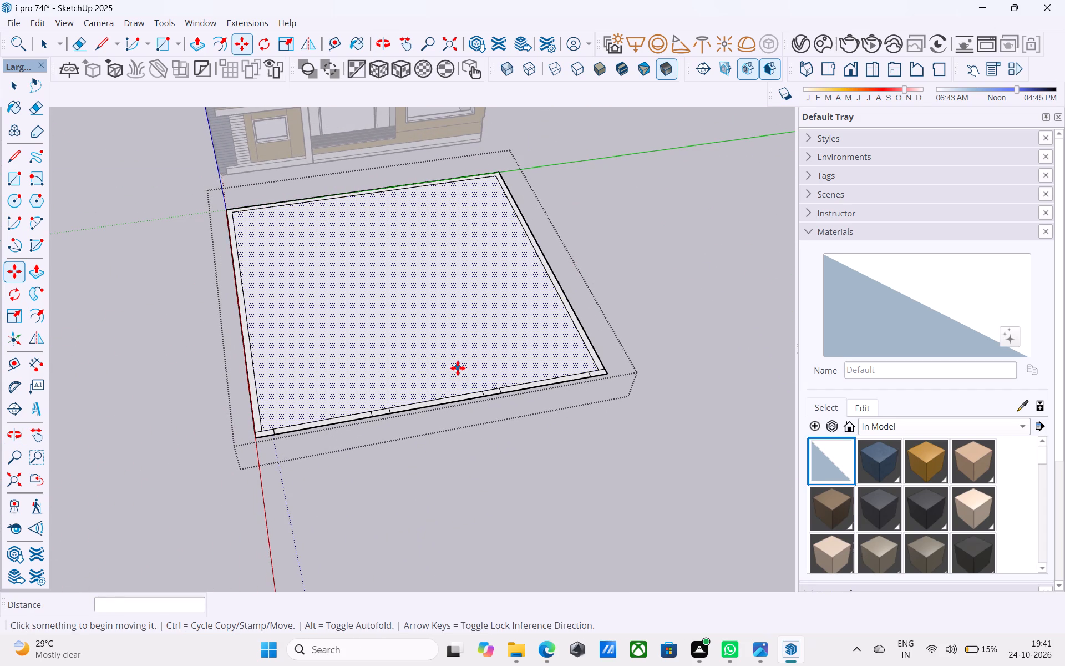
scroll(458, 368, "down", 5)
middle_click_drag(437, 375, 509, 407)
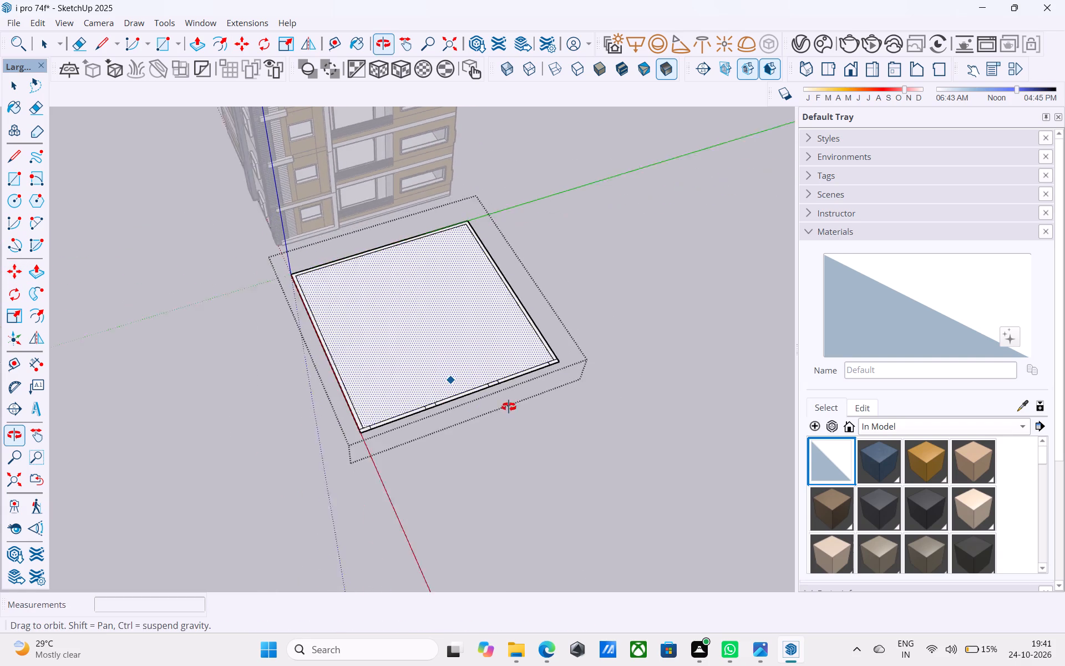
middle_click_drag(509, 407, 510, 406)
scroll(384, 422, "up", 11)
key("space")
left_click(361, 432)
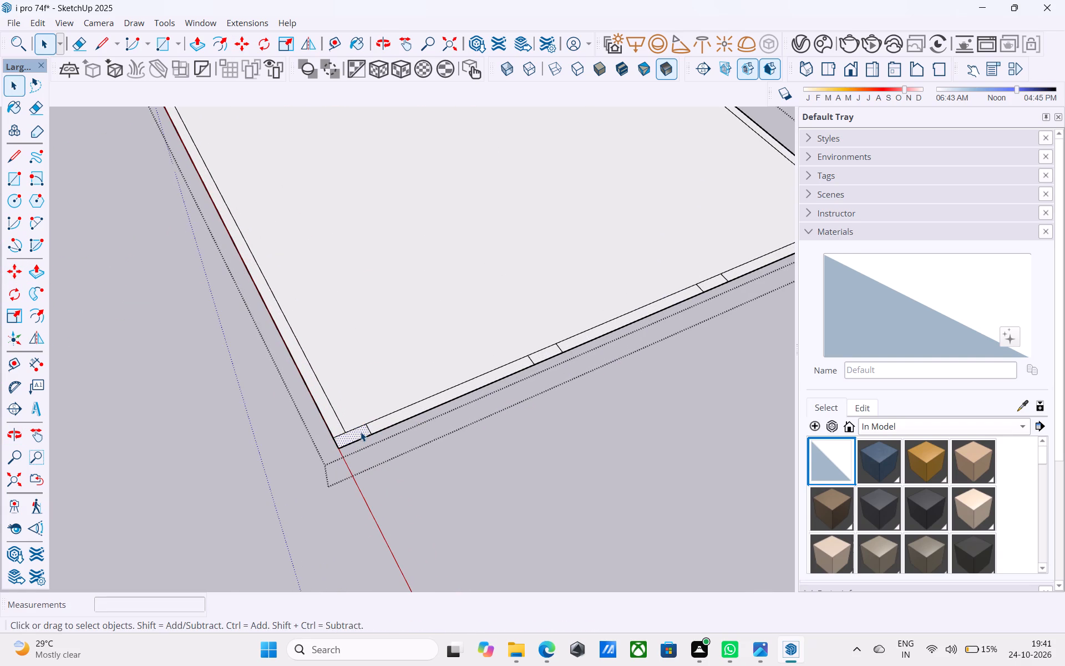
left_click(541, 354, "shift")
middle_click_drag(541, 354, 299, 427, "shift")
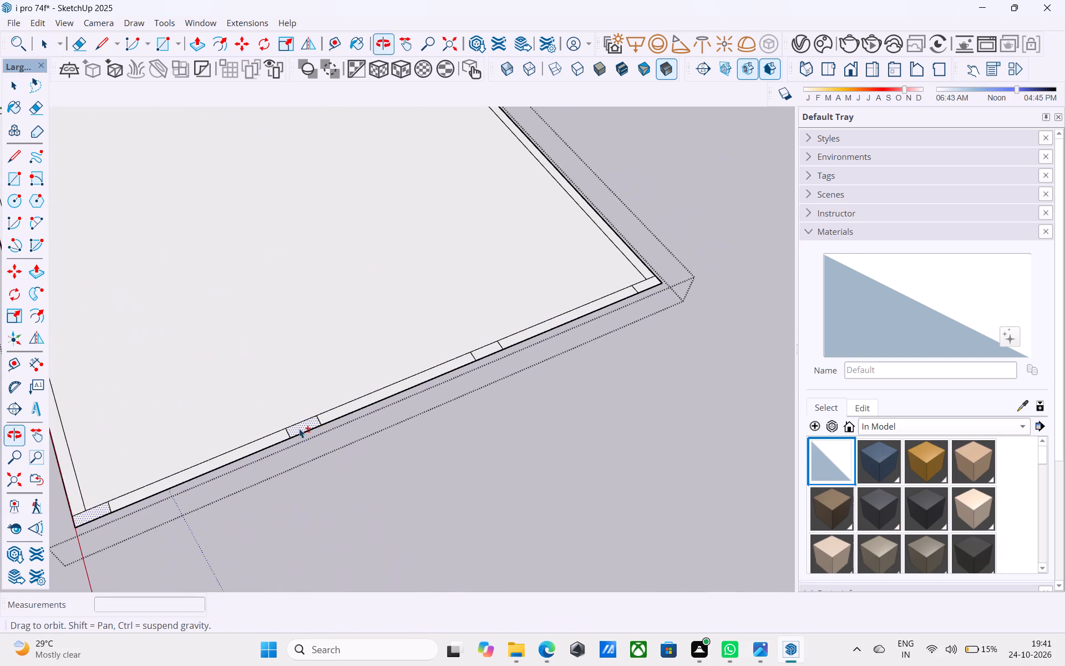
left_click(485, 352, "shift")
left_click(641, 283, "shift")
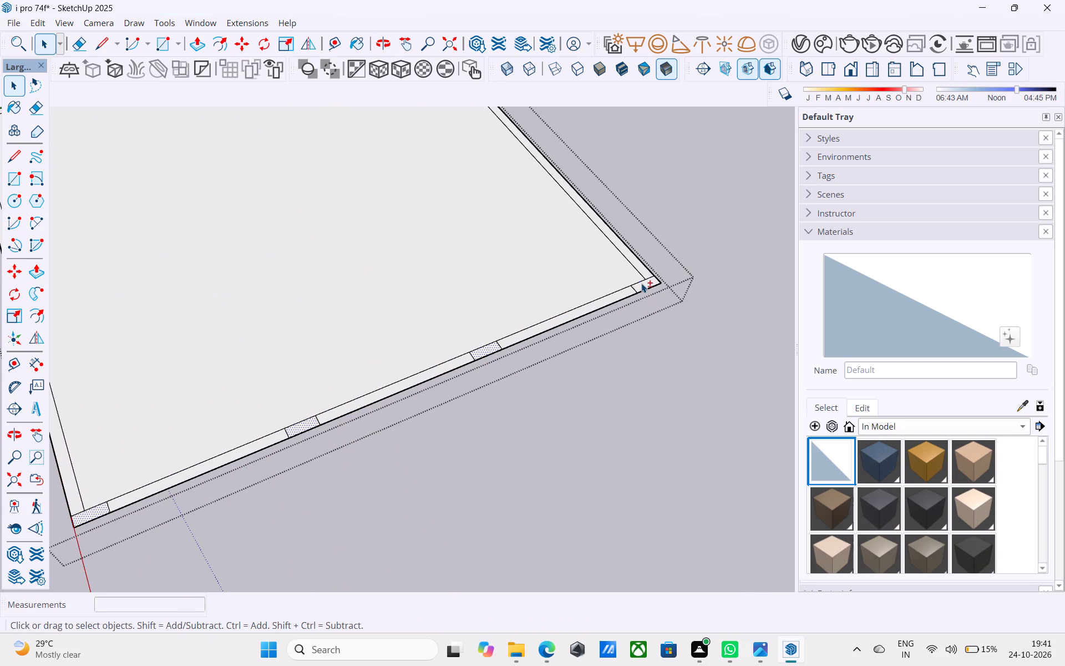
scroll(641, 283, "down", 5, "shift")
scroll(643, 294, "up", 12, "shift")
left_click(641, 272, "shift")
scroll(642, 270, "down", 5, "shift")
middle_click_drag(519, 339, 541, 324, "shift")
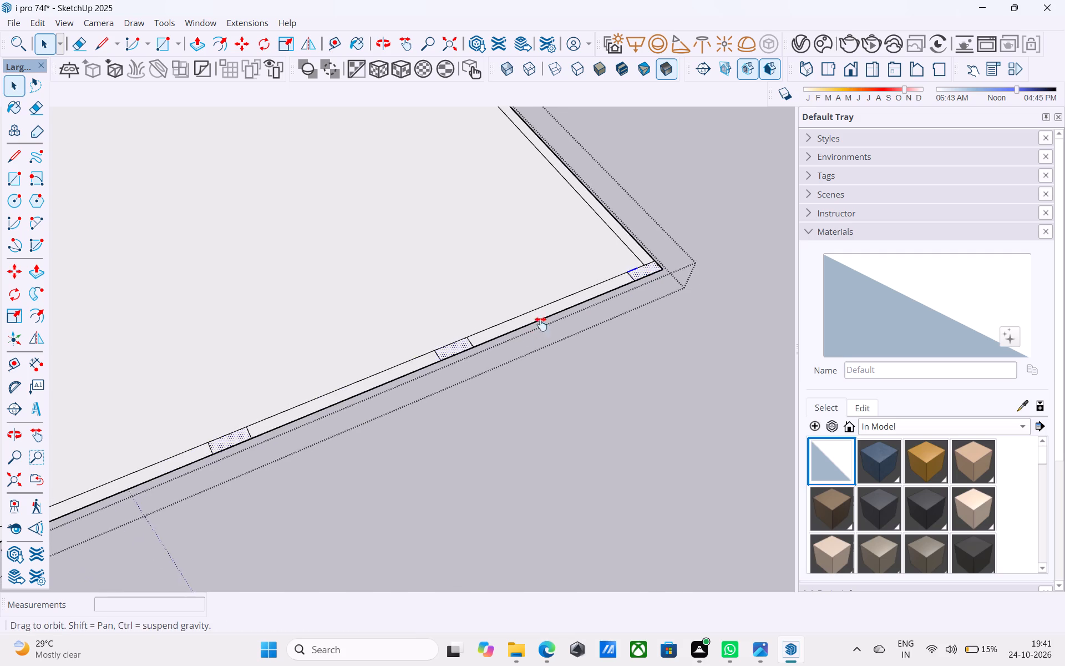
middle_click_drag(541, 324, 618, 275, "shift")
scroll(622, 270, "down", 3, "shift")
scroll(622, 272, "up", 1, "shift")
scroll(621, 273, "down", 2)
scroll(433, 365, "down", 2, "shift")
middle_click_drag(430, 366, 551, 421, "shift")
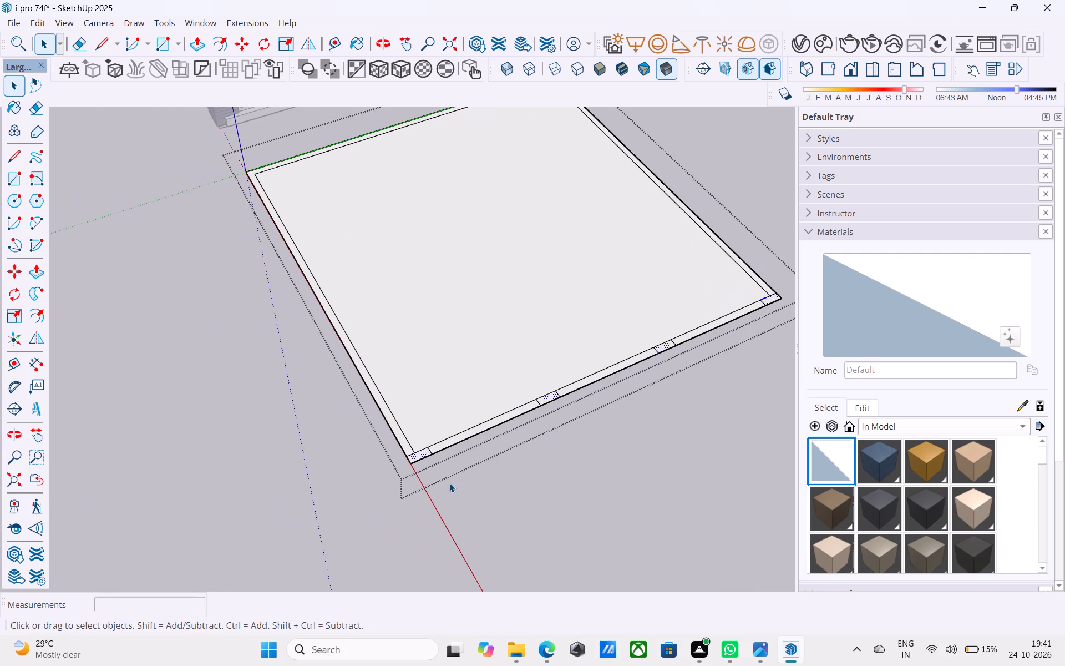
key("m")
scroll(429, 483, "up", 4)
left_click(406, 456)
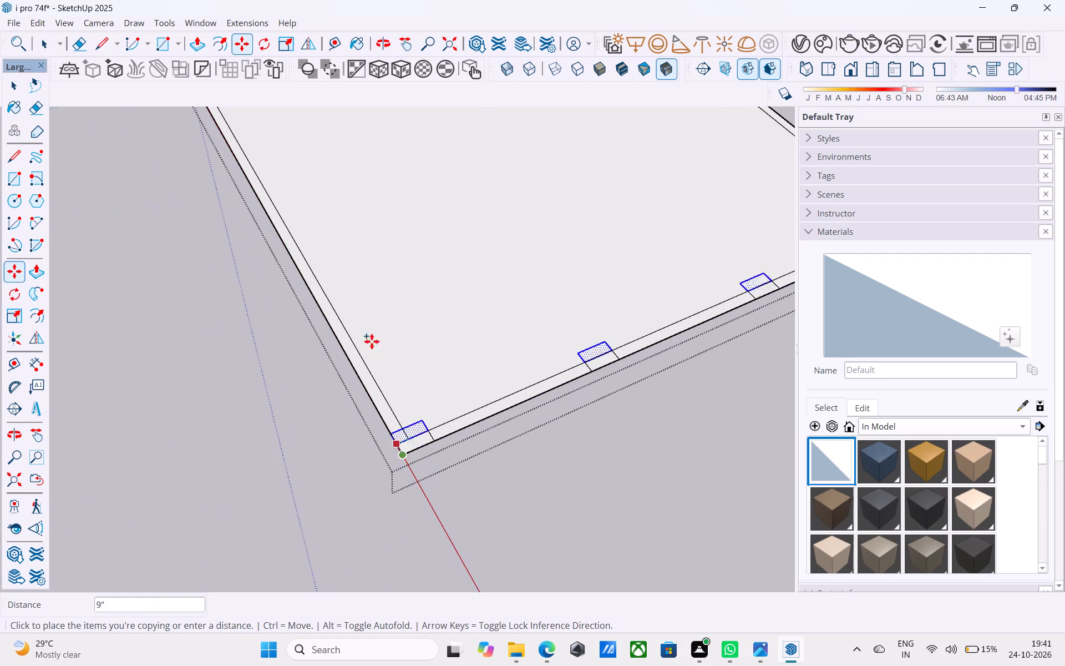
scroll(345, 279, "down", 10)
middle_click_drag(344, 279, 508, 517)
scroll(440, 447, "up", 20)
scroll(440, 447, "up", 4)
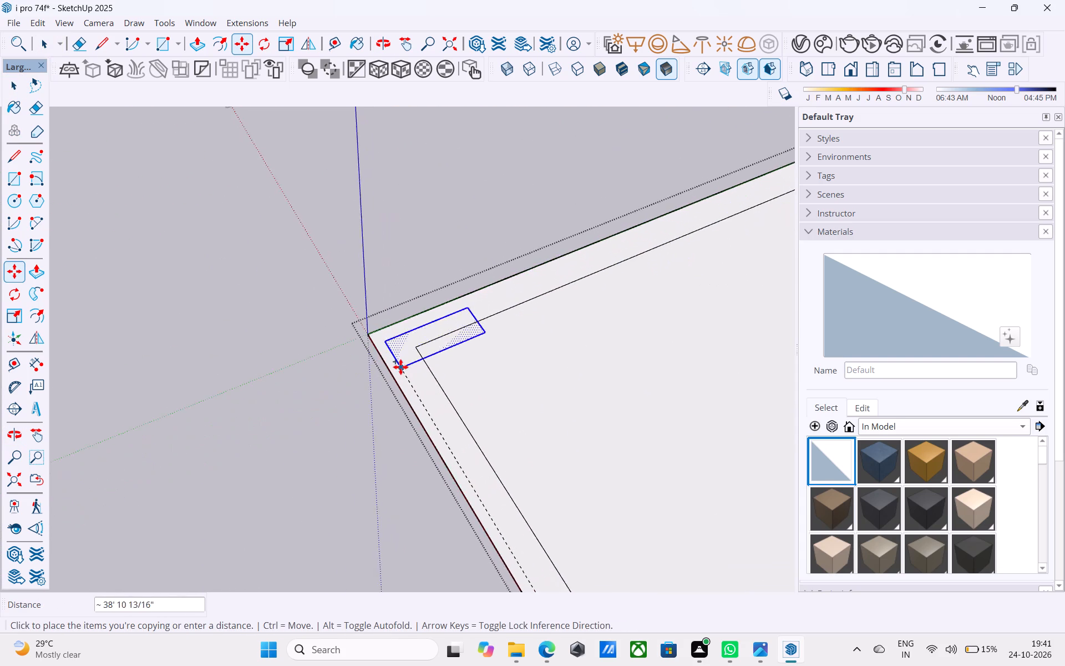
scroll(400, 367, "up", 3)
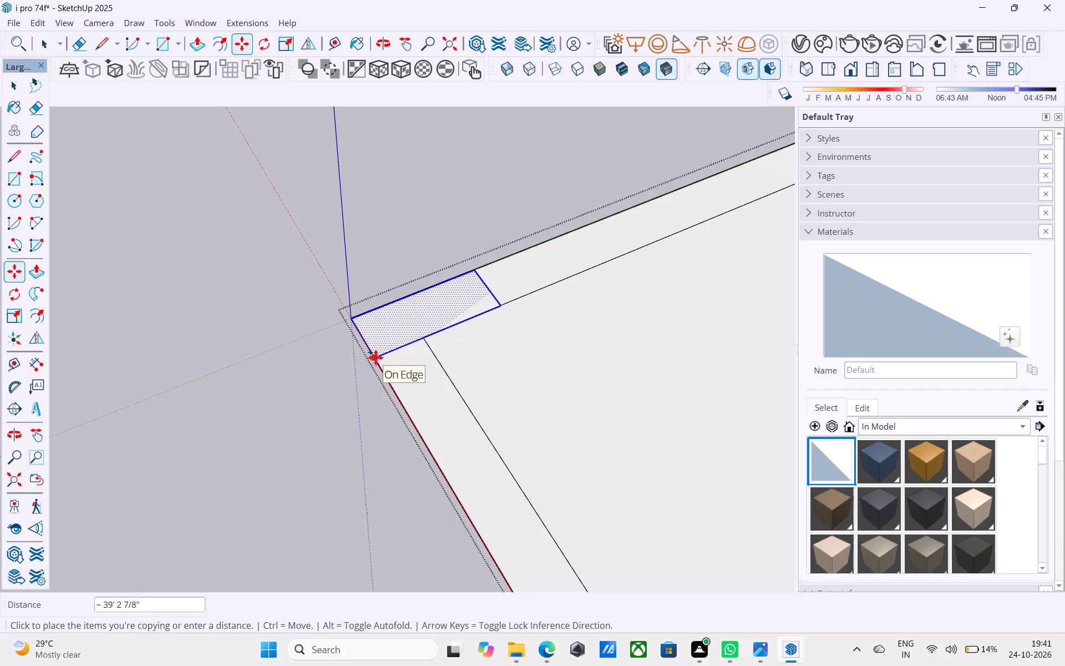
scroll(376, 357, "up", 10)
middle_click_drag(376, 355, 729, 445)
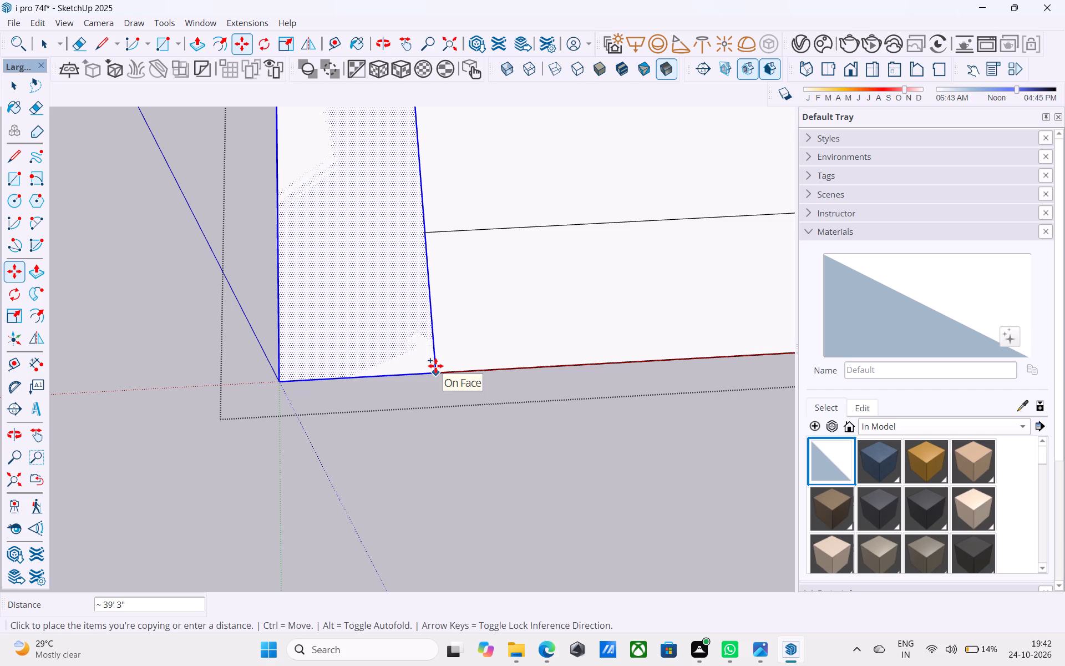
left_click(435, 366)
key("slash")
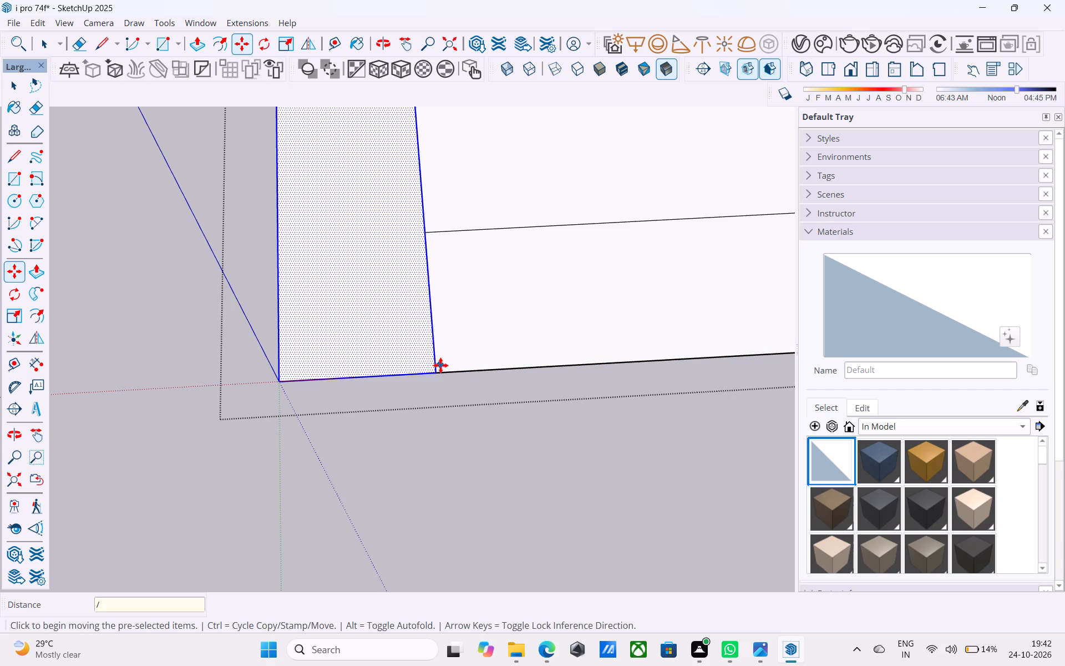
key("4")
key("Return")
Erase the inner border line segments crossing the three intermediate column footprints along the slab's red-axis side.
scroll(463, 336, "down", 9)
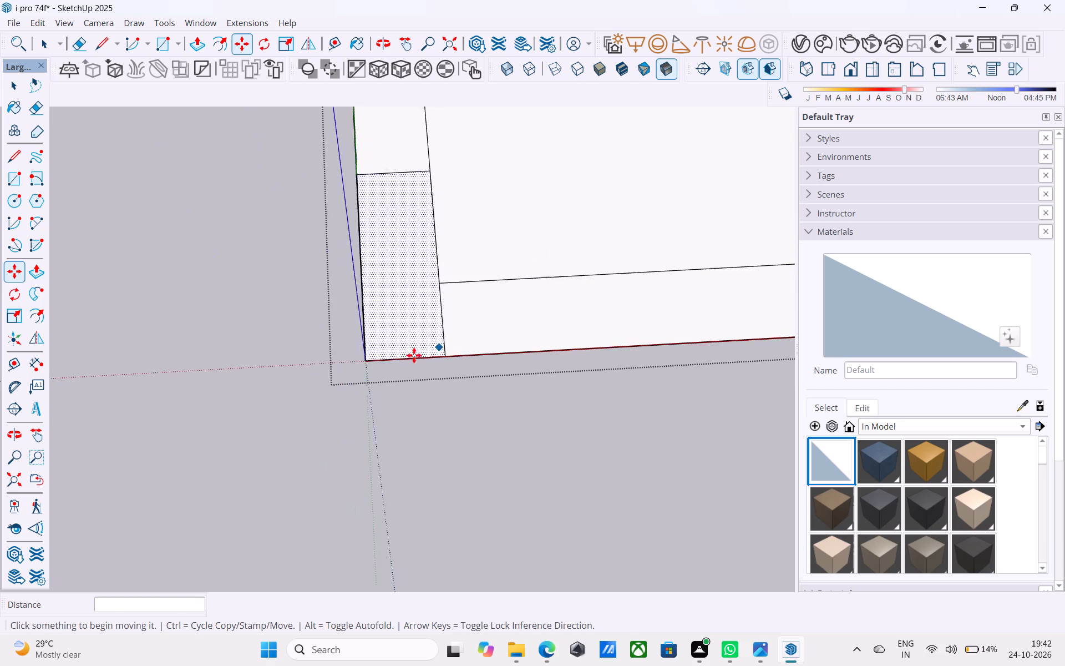
scroll(414, 355, "down", 20)
scroll(414, 355, "down", 6)
middle_click_drag(466, 349, 393, 308)
scroll(406, 312, "down", 5)
middle_click_drag(474, 342, 262, 307)
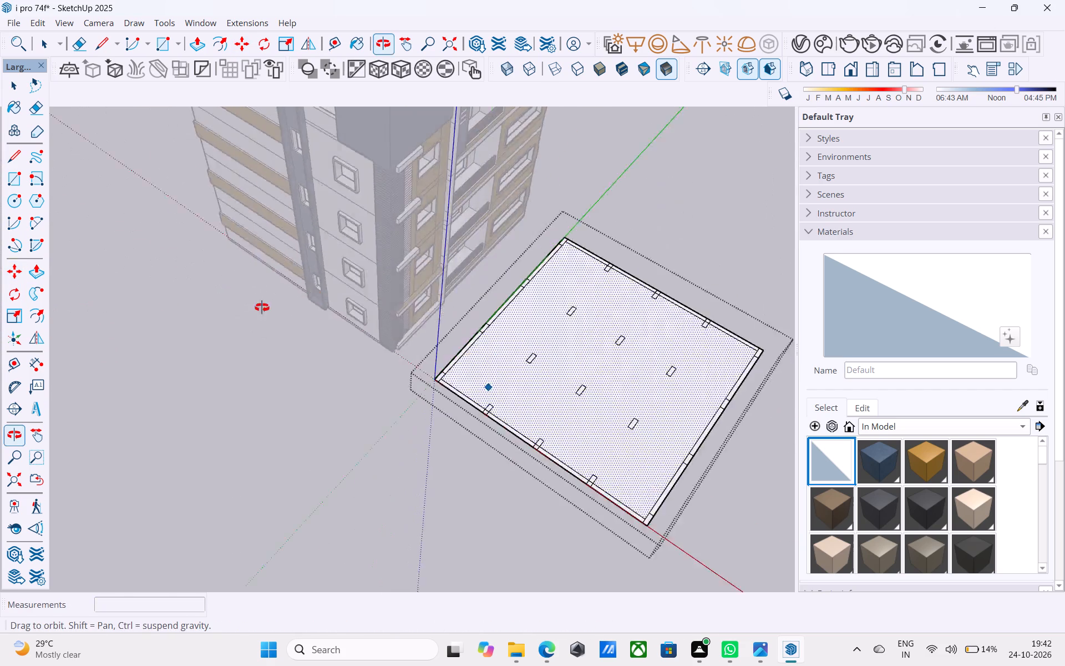
middle_click_drag(262, 307, 133, 306)
scroll(148, 301, "down", 5)
scroll(429, 452, "up", 5)
scroll(377, 369, "down", 7)
key("space")
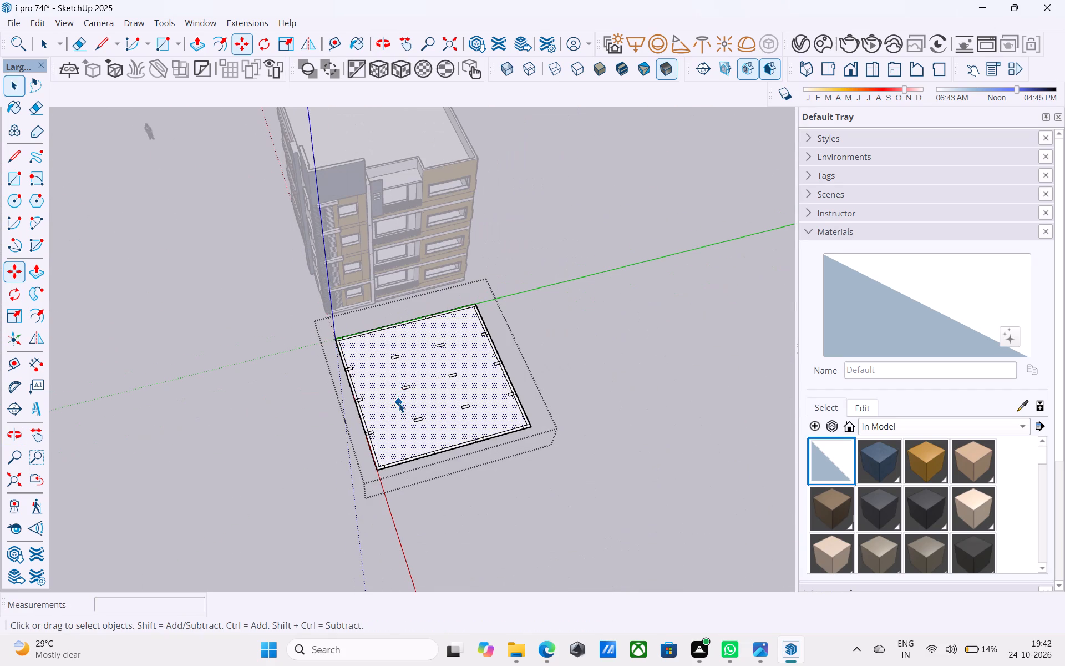
scroll(368, 461, "up", 11)
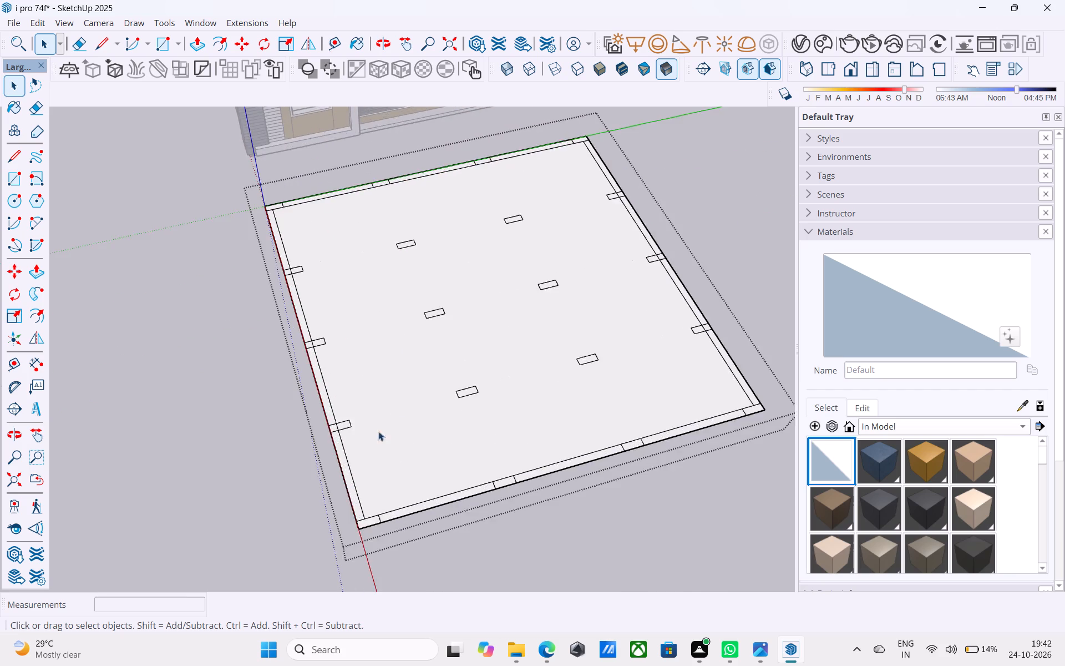
scroll(378, 431, "up", 7)
scroll(306, 397, "up", 4)
key("e")
left_click(320, 418)
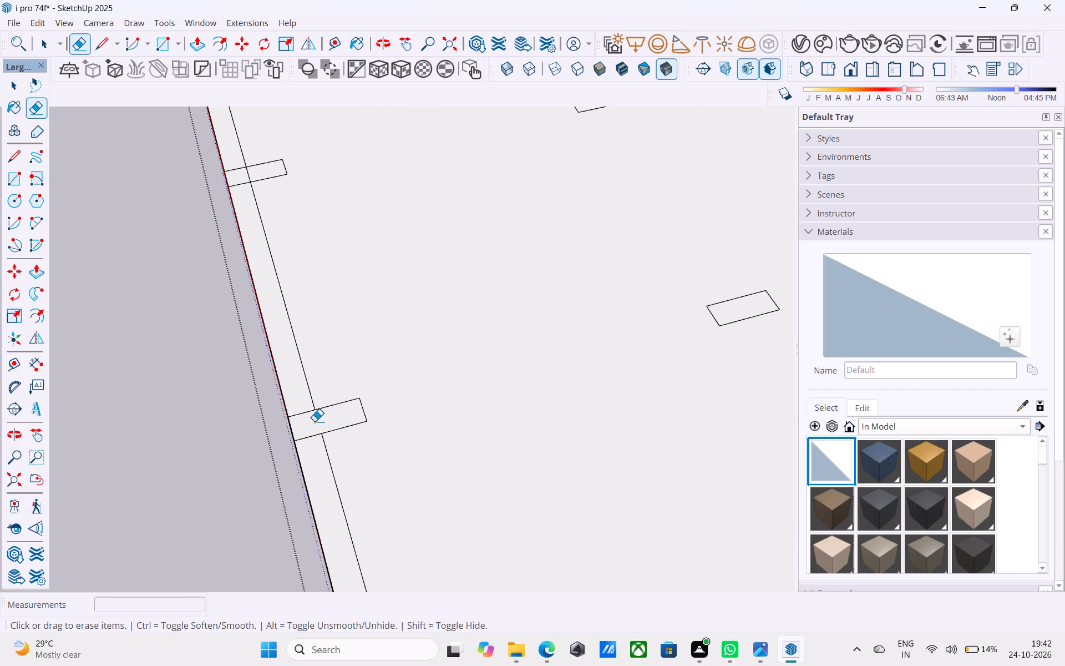
scroll(338, 374, "down", 5)
middle_click_drag(341, 380, 383, 523, "shift")
scroll(356, 354, "up", 5)
left_click(299, 371)
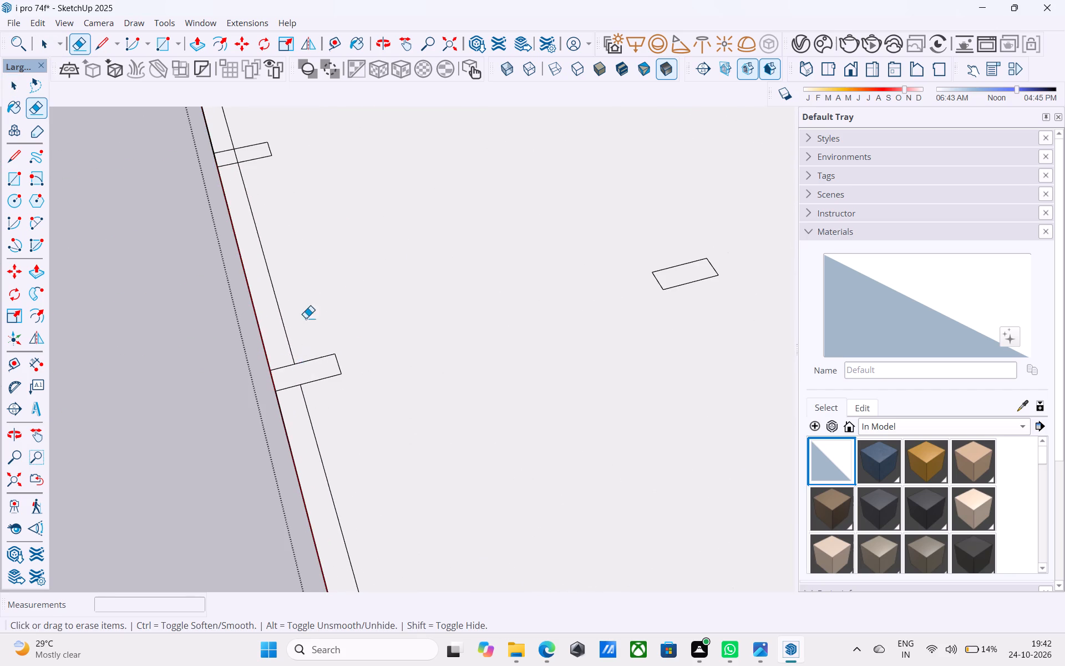
scroll(308, 311, "down", 4, "shift")
middle_click_drag(343, 390, 398, 559, "shift")
scroll(312, 324, "up", 8)
left_click_drag(297, 352, 285, 355)
scroll(298, 301, "down", 6)
middle_click_drag(304, 334, 348, 547, "shift")
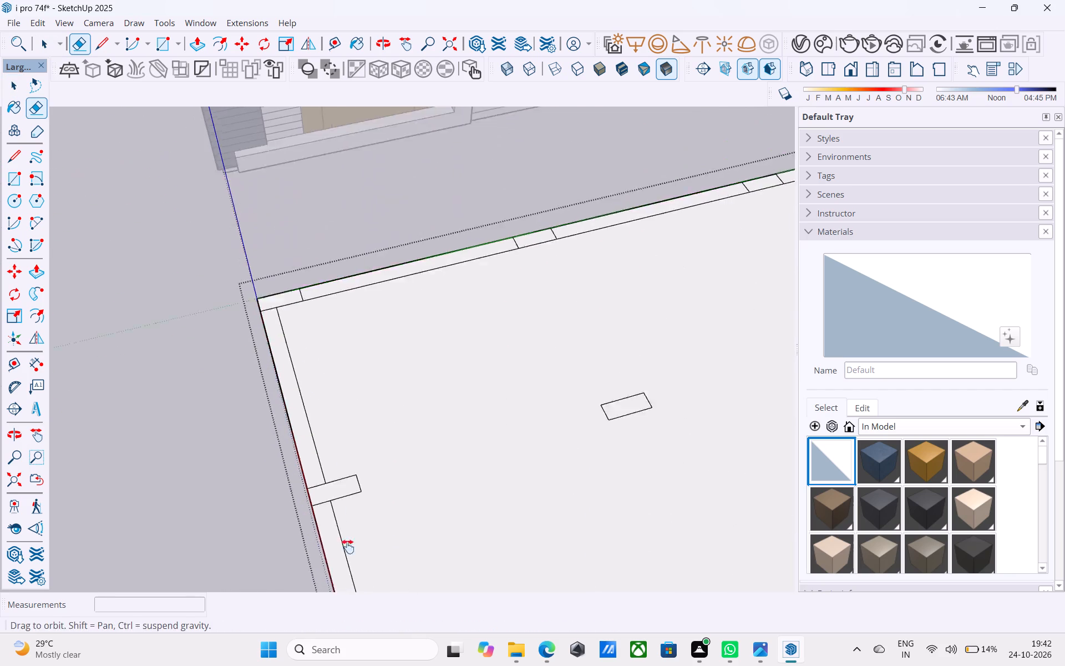
middle_click_drag(348, 547, 356, 572, "shift")
scroll(329, 362, "up", 6)
Erase the inner border line segments crossing the three intermediate column footprints along the slab side opposite the red axis.
scroll(319, 357, "down", 6)
middle_click_drag(407, 427, 251, 324, "shift")
scroll(271, 327, "down", 7)
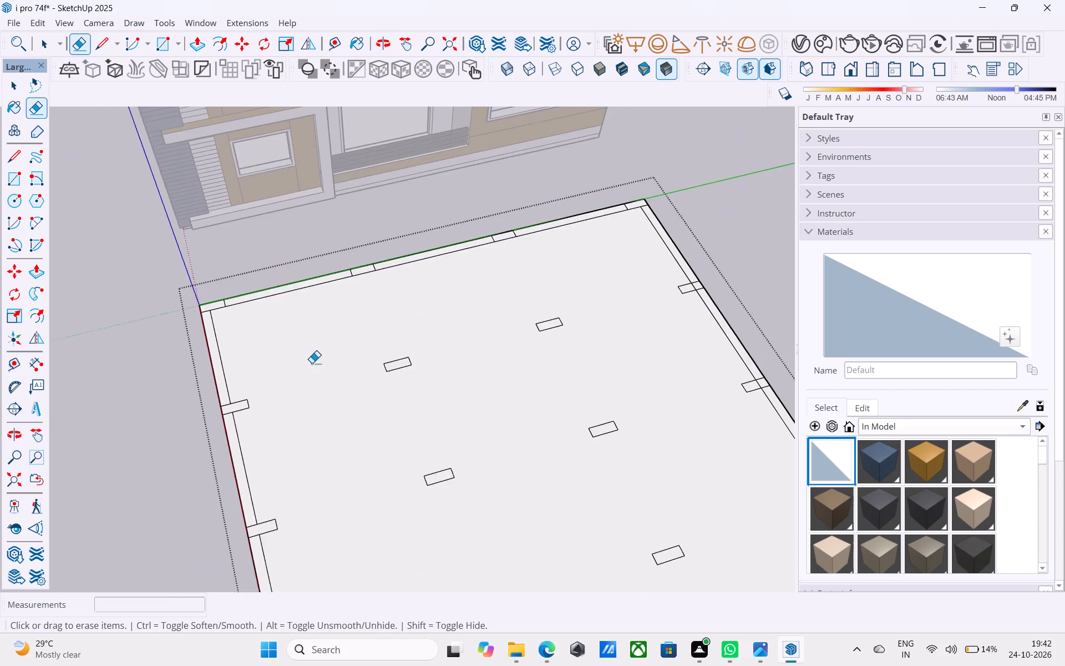
middle_click_drag(416, 431, 319, 276)
middle_click_drag(526, 397, 412, 357)
middle_click_drag(565, 505, 426, 315, "shift")
middle_click_drag(529, 364, 539, 408)
scroll(600, 260, "up", 2)
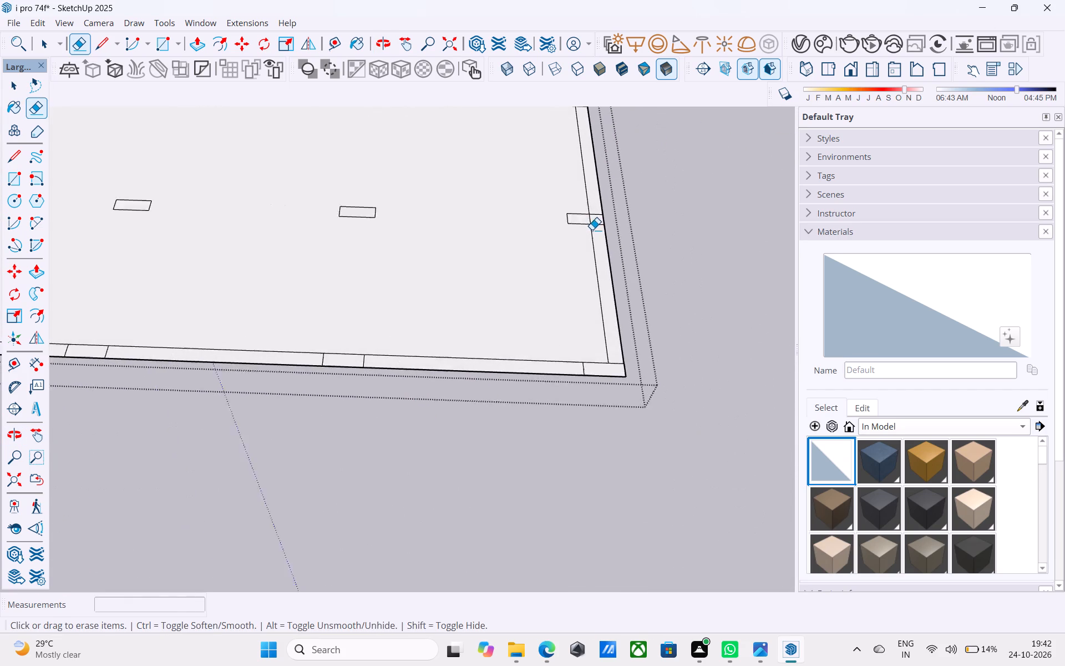
scroll(592, 230, "up", 7)
left_click(588, 212)
scroll(584, 210, "down", 6)
middle_click_drag(576, 240, 554, 554, "shift")
scroll(559, 275, "up", 4)
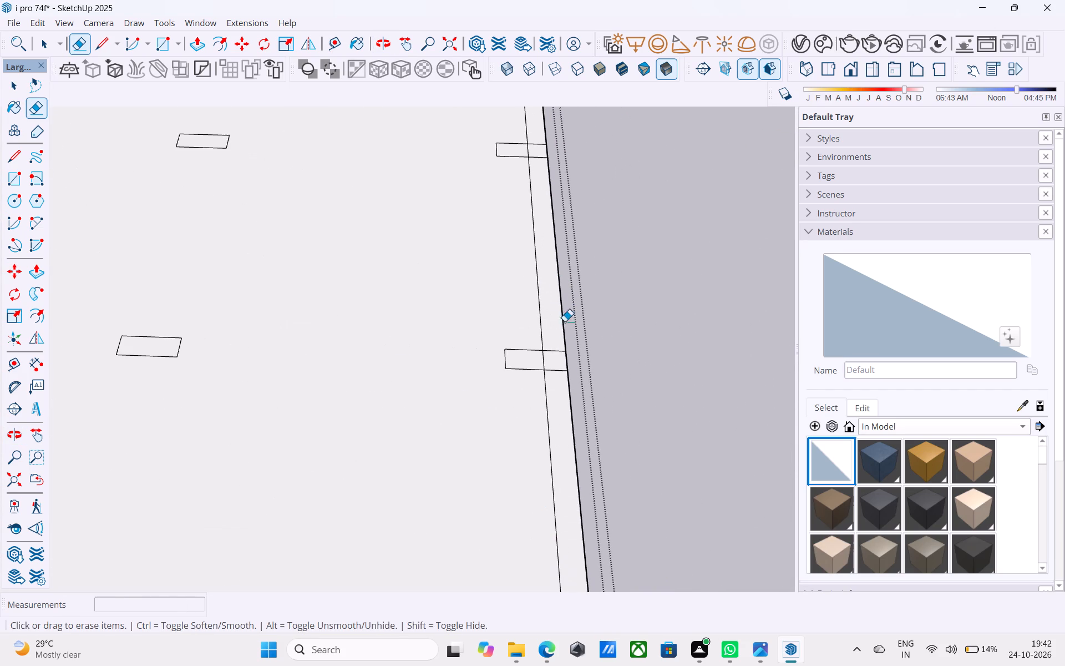
left_click(542, 360)
scroll(525, 263, "down", 5)
middle_click_drag(524, 270, 535, 483, "shift")
scroll(551, 423, "up", 9)
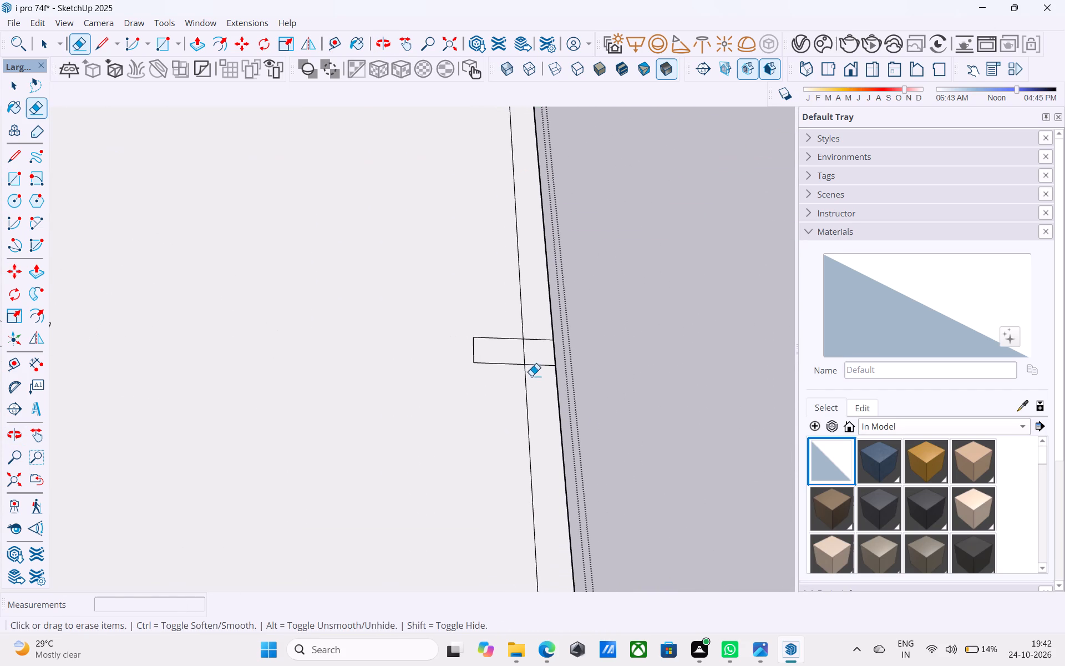
left_click(524, 347)
Examine the full grid of column footprints across the slab.
scroll(523, 335, "down", 18)
middle_click_drag(528, 419, 513, 353)
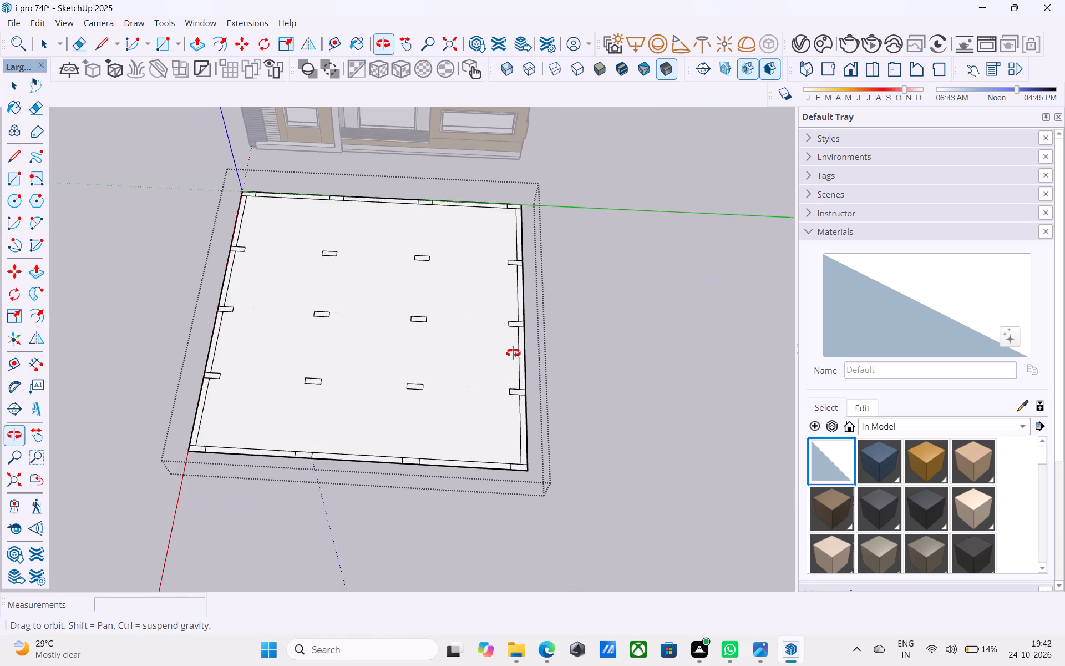
middle_click_drag(513, 353, 516, 310)
scroll(516, 310, "down", 2)
middle_click_drag(516, 310, 522, 328, "shift")
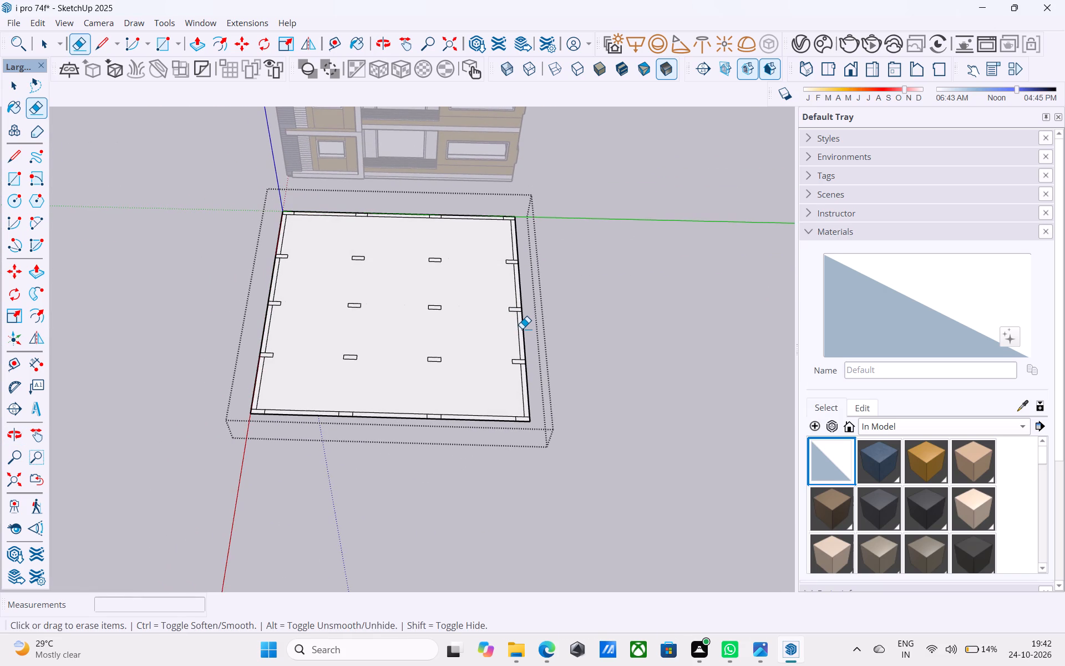
middle_click_drag(522, 329, 495, 288)
scroll(504, 291, "down", 3)
middle_click_drag(552, 382, 595, 493)
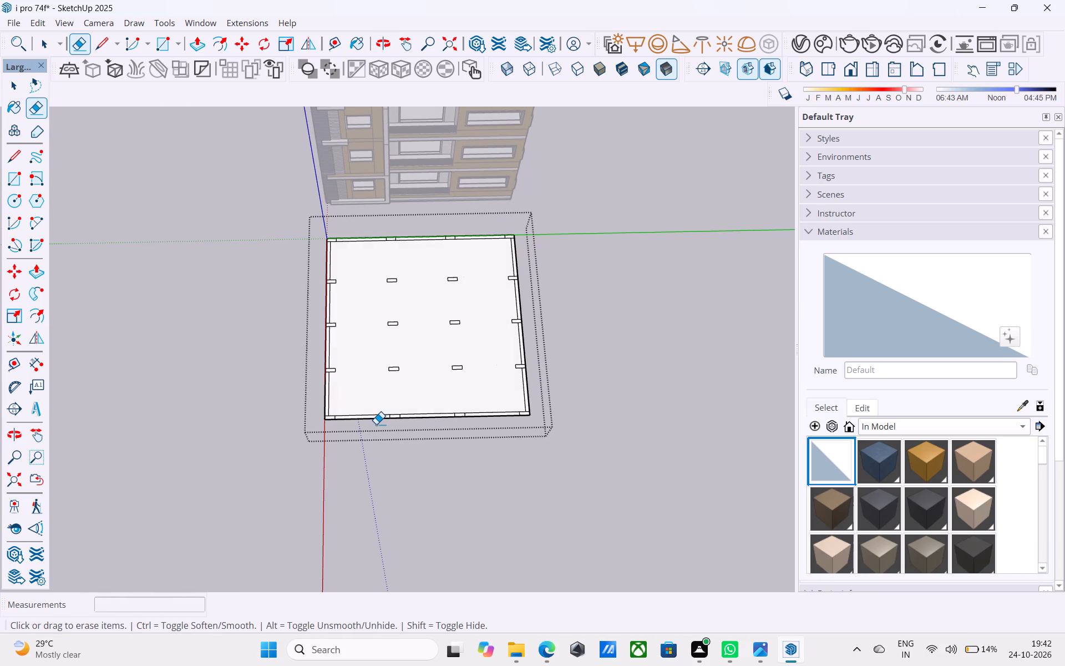
scroll(376, 424, "up", 5)
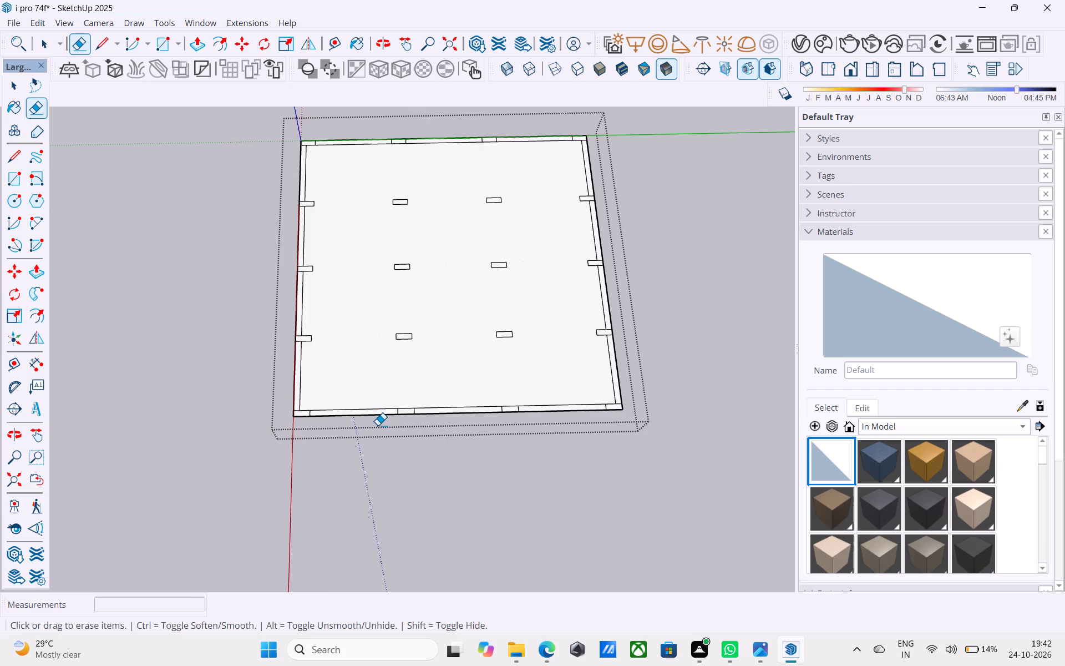
scroll(378, 425, "down", 5)
middle_click_drag(396, 415, 423, 380)
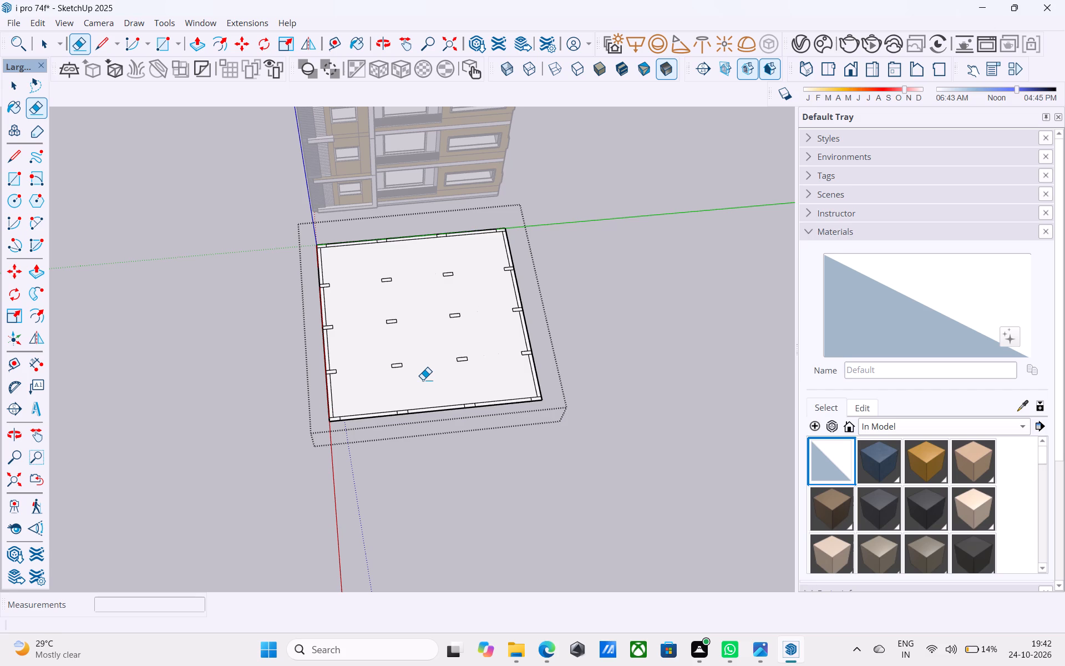
Push/Pull the column footprint at the front corner on the red axis up 10'.
scroll(374, 415, "up", 13)
key("space")
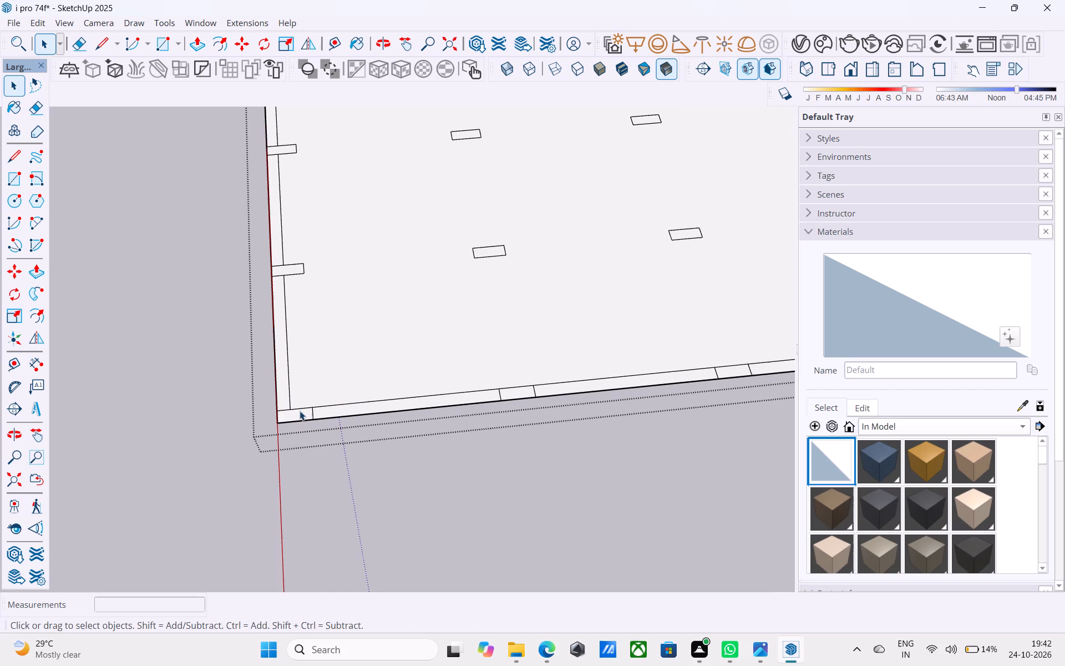
left_click(299, 410)
left_click(300, 413)
key("p")
left_click(300, 413)
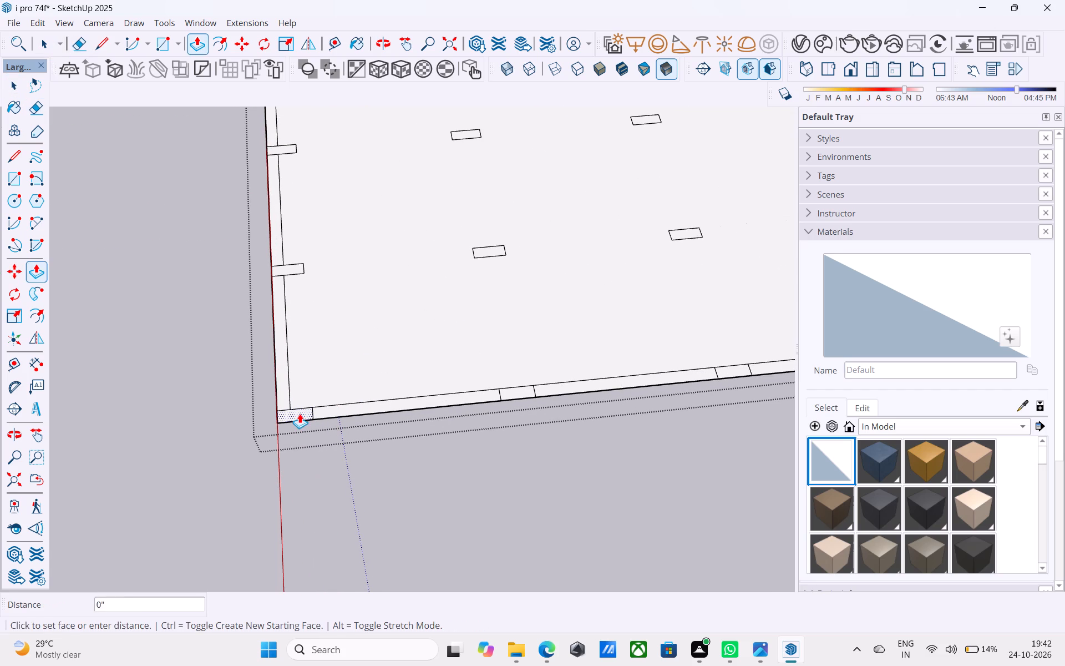
type("10'")
key("Return")
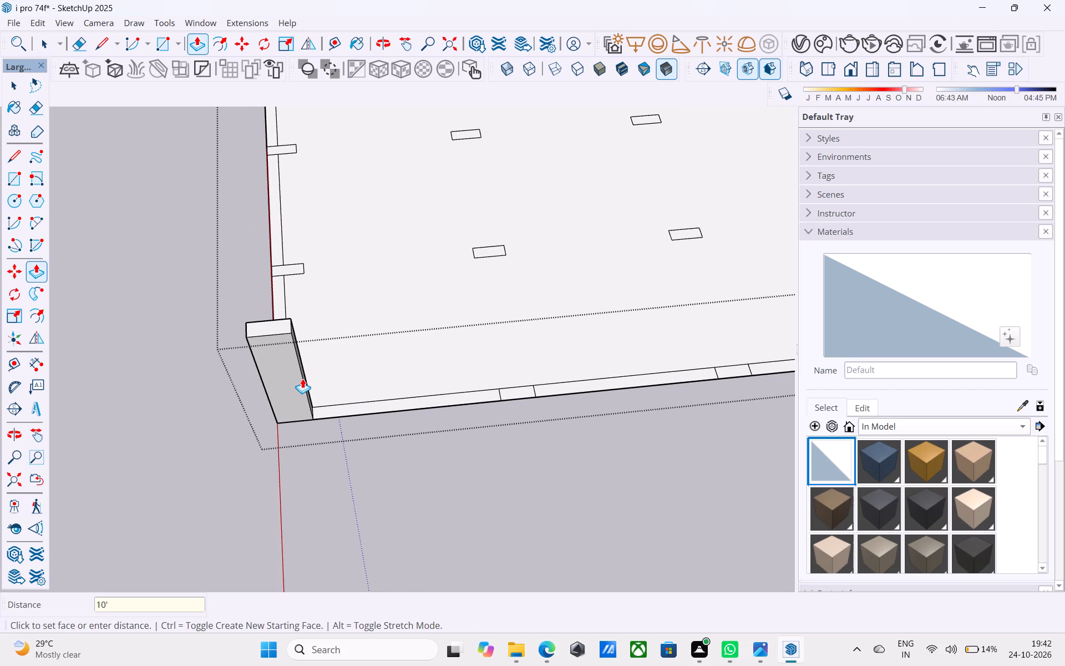
Raise the other three column footprints along the front border by the same 10'.
scroll(570, 380, "up", 4)
double_click(509, 390)
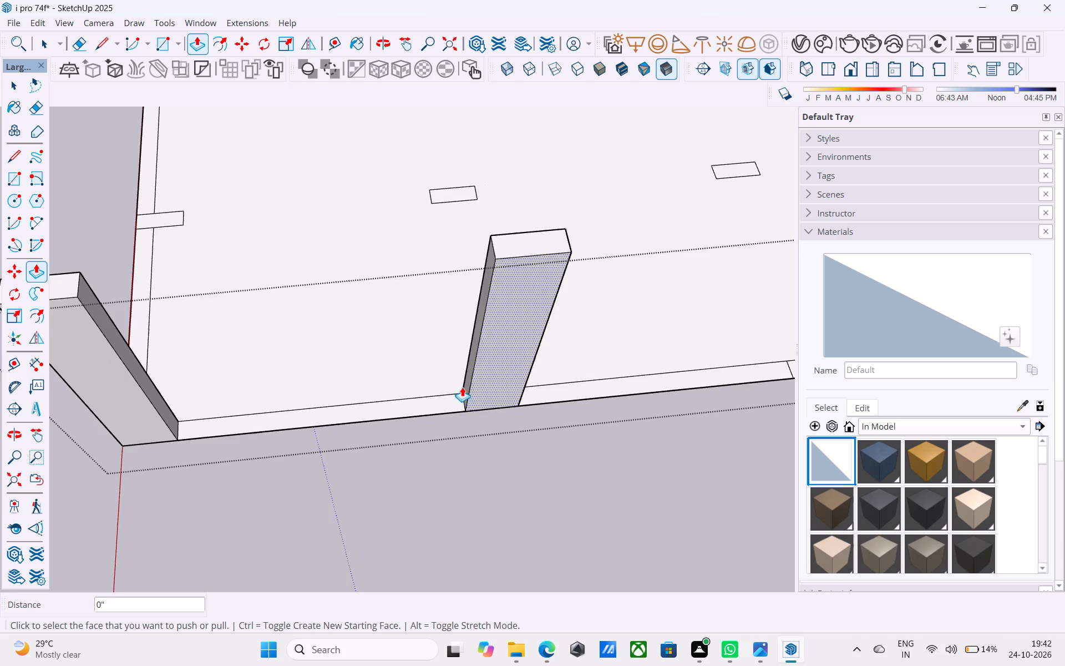
scroll(178, 346, "down", 10)
scroll(500, 358, "up", 10)
double_click(491, 368)
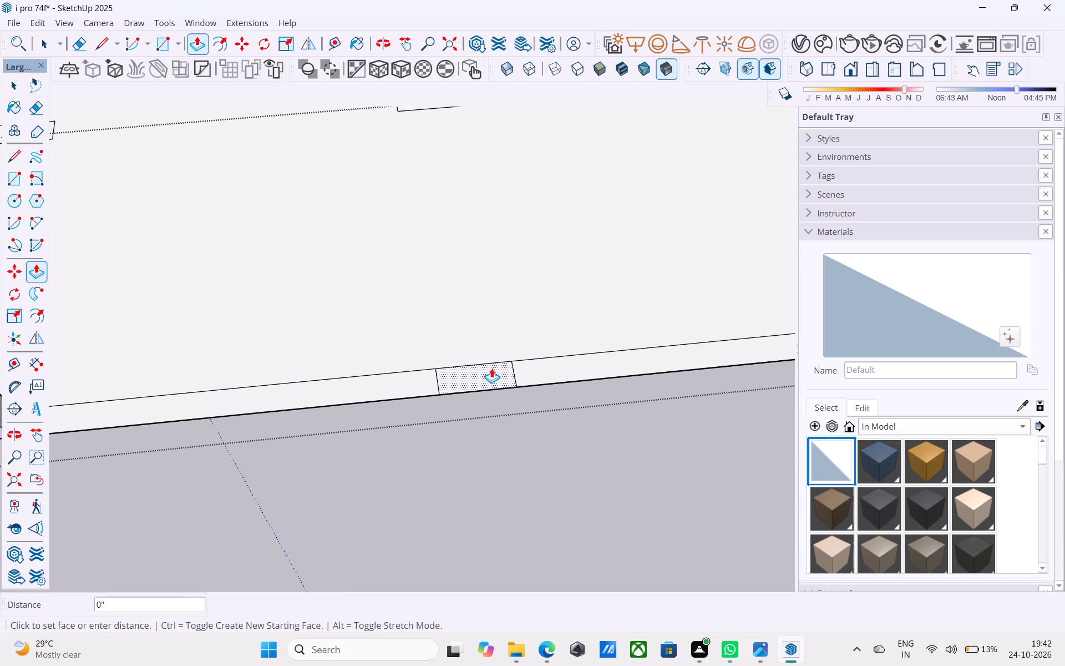
scroll(275, 365, "down", 11)
middle_click_drag(438, 386, 319, 387)
scroll(425, 395, "up", 9)
double_click(620, 397)
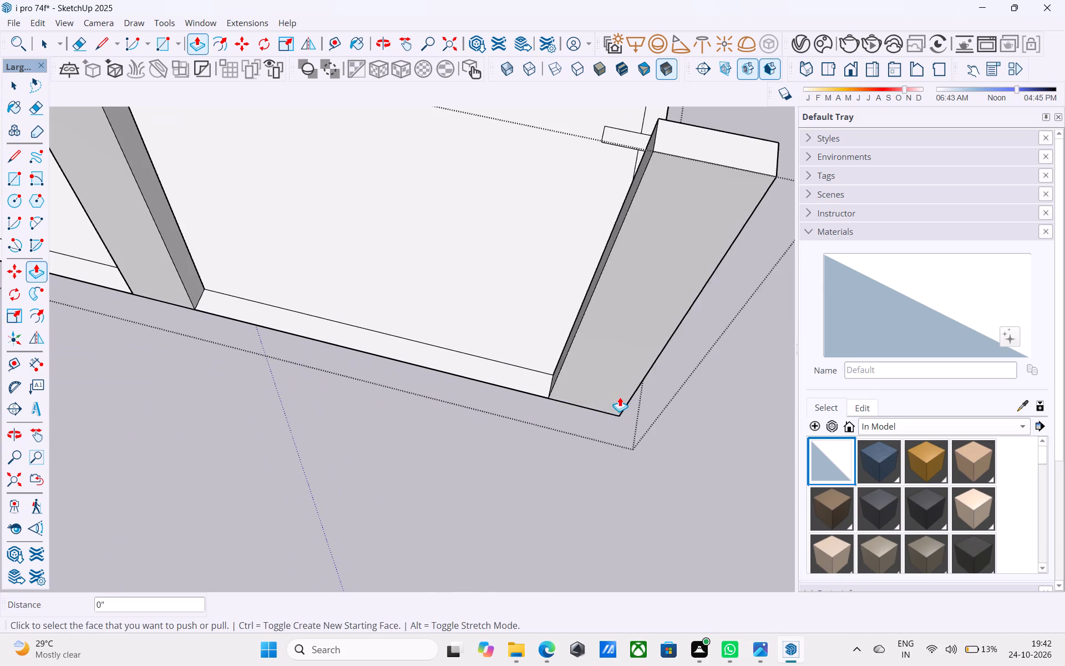
Push/Pull the three intermediate and far-corner column footprints along the slab side opposite the red axis up 10'.
scroll(377, 396, "down", 10)
middle_click_drag(471, 402, 125, 424)
scroll(196, 345, "down", 6)
scroll(404, 403, "up", 9)
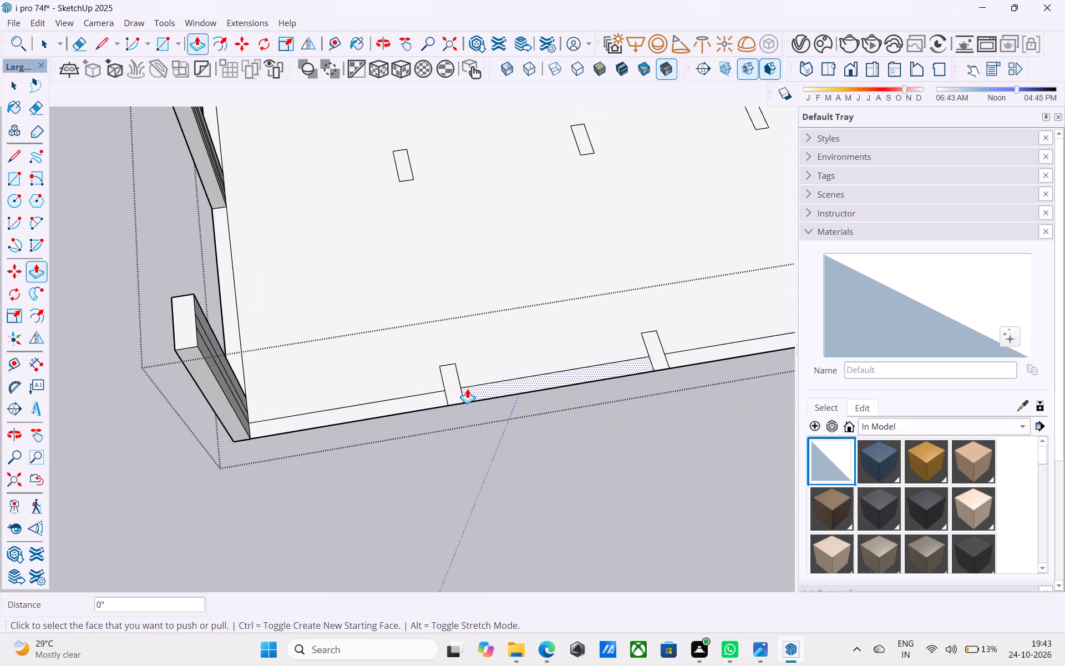
double_click(457, 384)
scroll(257, 388, "down", 6)
middle_click(459, 397)
scroll(495, 385, "up", 9)
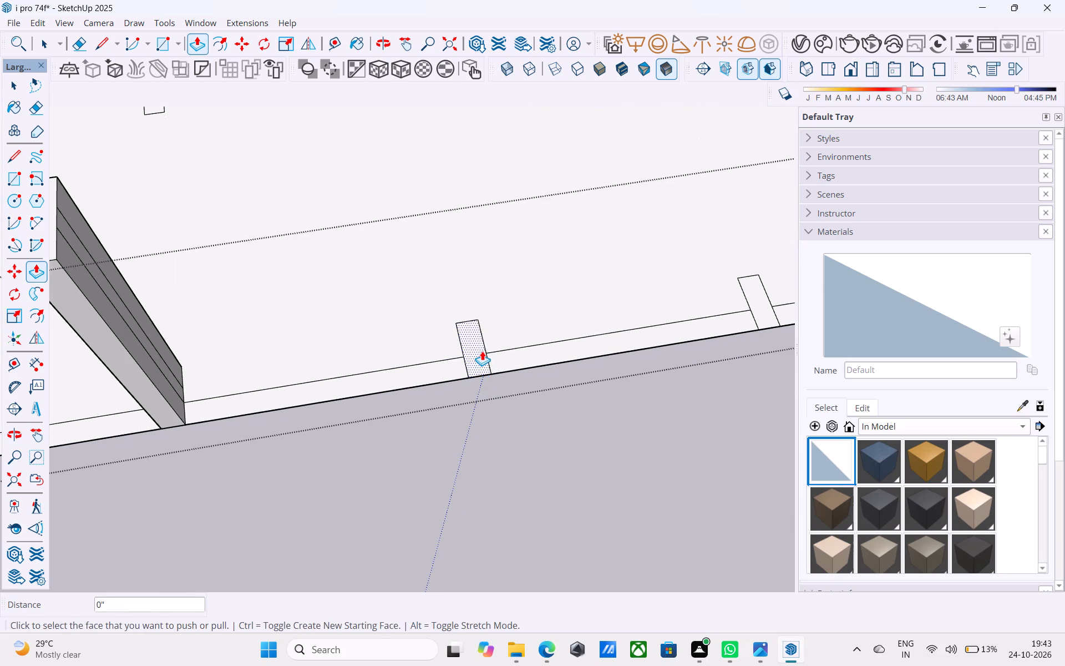
double_click(482, 351)
scroll(135, 362, "down", 10)
scroll(395, 344, "up", 7)
double_click(413, 335)
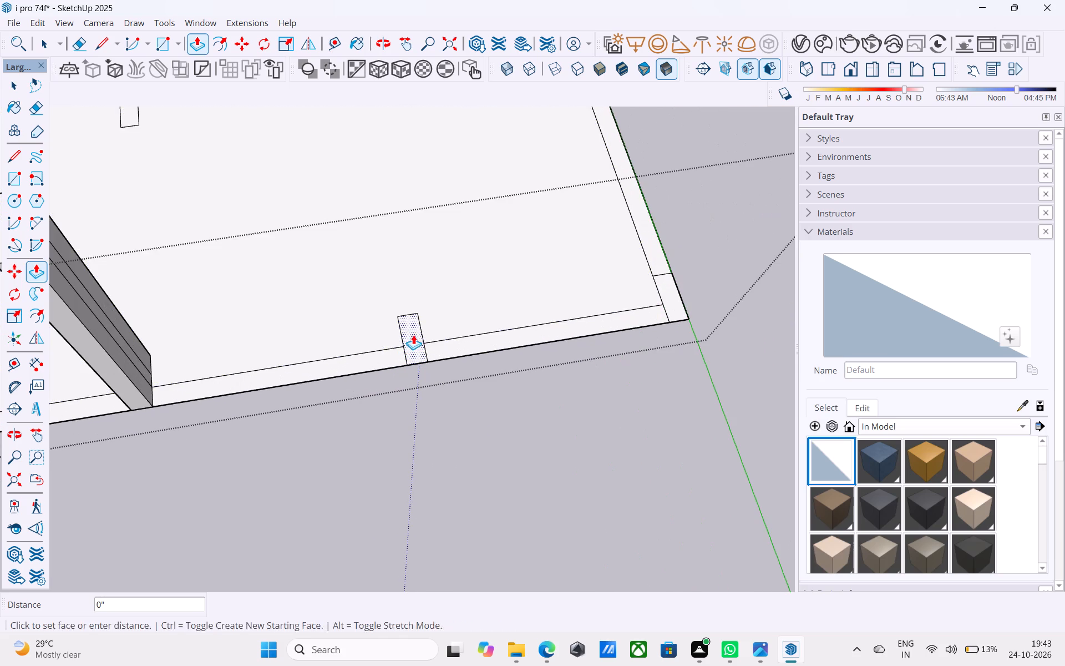
scroll(227, 356, "down", 5)
middle_click_drag(423, 364, 369, 366)
scroll(511, 364, "up", 5)
double_click(523, 321)
scroll(523, 320, "down", 5)
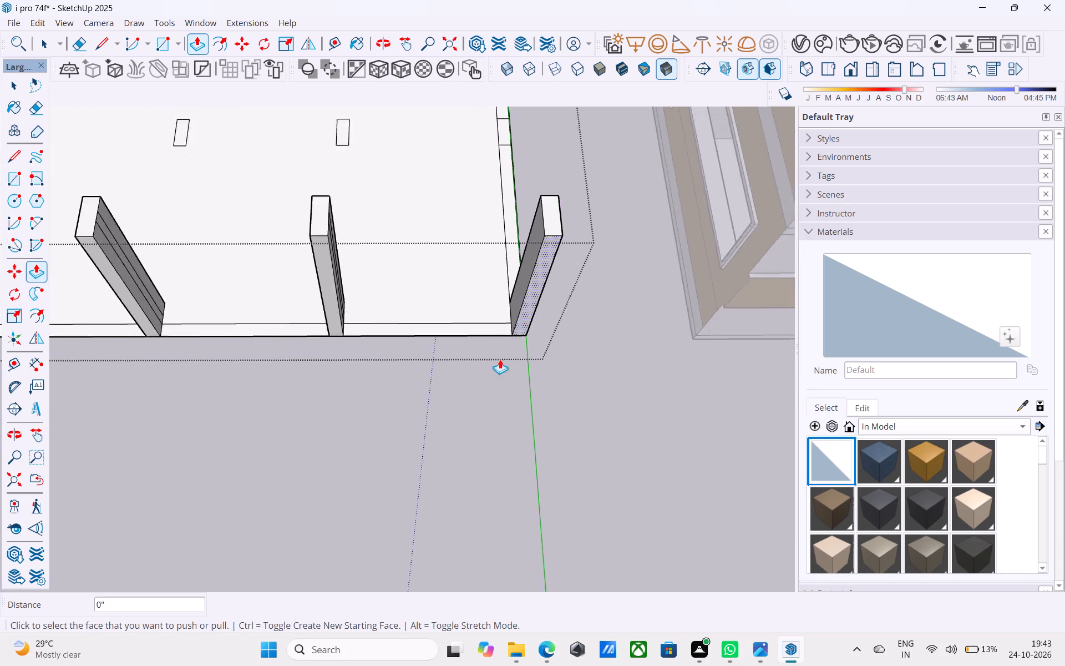
Raise the next row's three interior footprints and its green-axis border footprint, beside the columns opposite the red axis, by the same 10'.
scroll(500, 359, "down", 2)
middle_click_drag(383, 418, 590, 362)
scroll(594, 355, "down", 6)
middle_click_drag(561, 356, 738, 303)
middle_click_drag(309, 414, 501, 356)
scroll(501, 350, "down", 4)
middle_click_drag(491, 356, 438, 447)
scroll(437, 448, "up", 4)
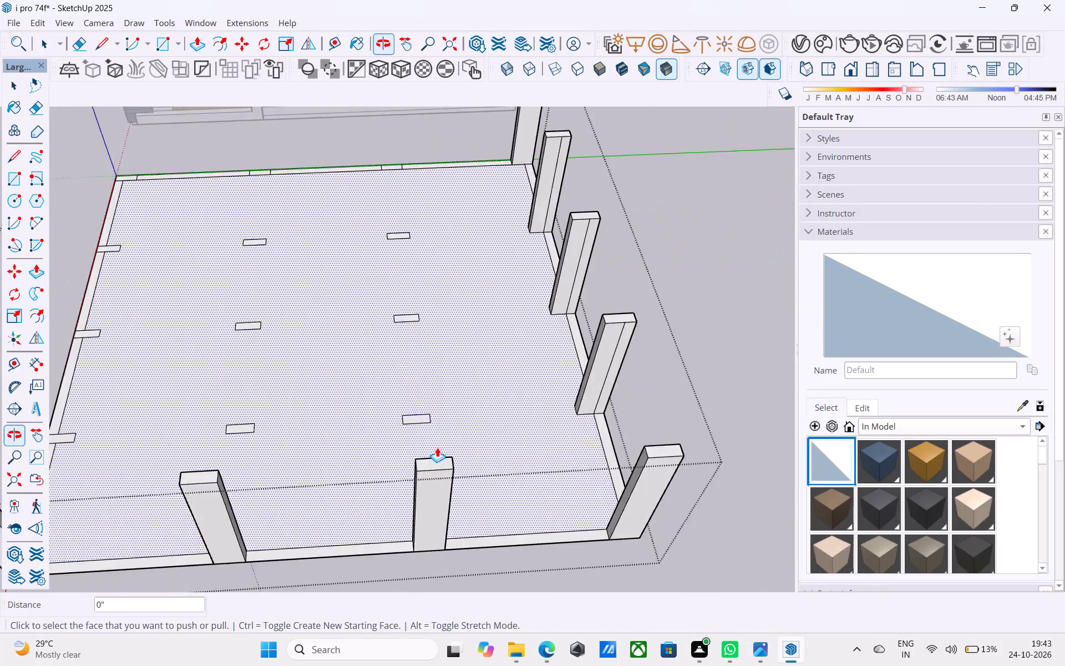
scroll(437, 447, "up", 6)
double_click(418, 409)
middle_click_drag(393, 249, 134, 276)
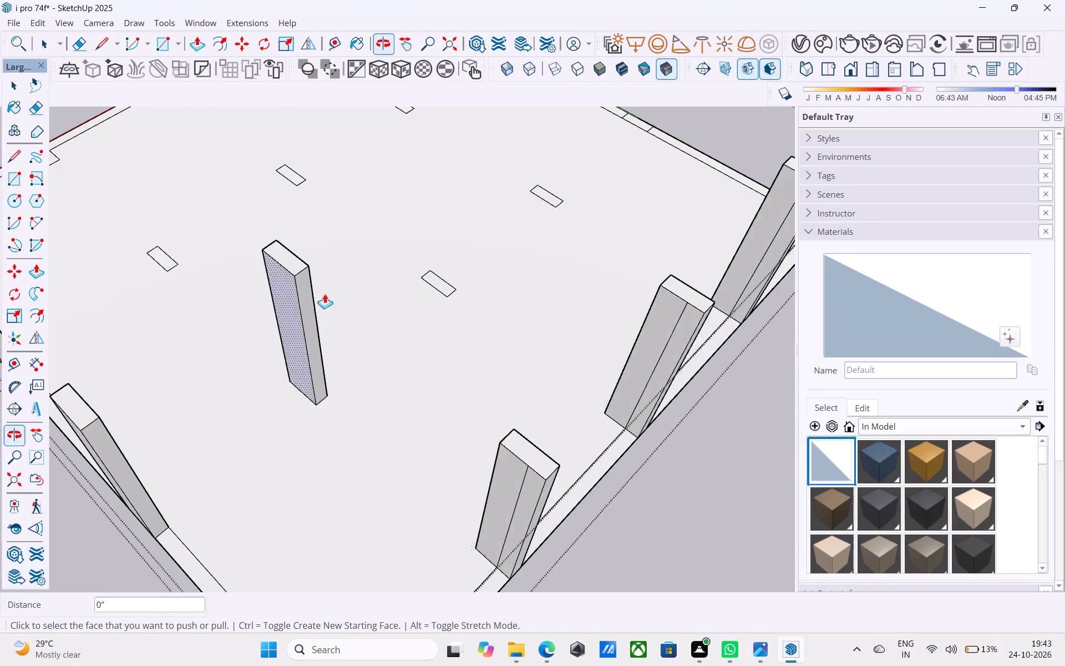
scroll(412, 282, "up", 5)
double_click(439, 273)
scroll(215, 307, "down", 12)
scroll(322, 256, "up", 11)
double_click(344, 245)
scroll(310, 282, "down", 12)
middle_click_drag(306, 366, 15, 406)
middle_click_drag(357, 346, 338, 334)
scroll(424, 335, "up", 9)
double_click(514, 267)
scroll(516, 265, "down", 12)
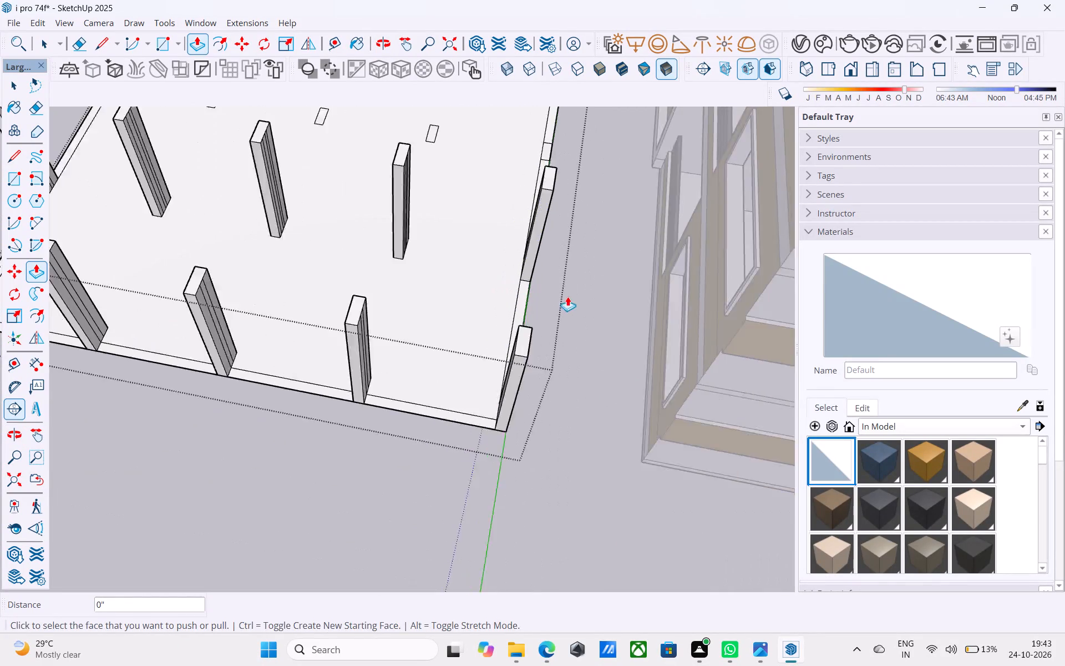
Raise the interior footprint nearest the front border and the four remaining footprints along the red axis, including the origin corner, by 10'.
scroll(567, 296, "down", 6)
middle_click_drag(409, 321, 706, 266)
middle_click_drag(368, 286, 585, 239)
scroll(616, 224, "down", 7)
middle_click_drag(316, 320, 700, 398)
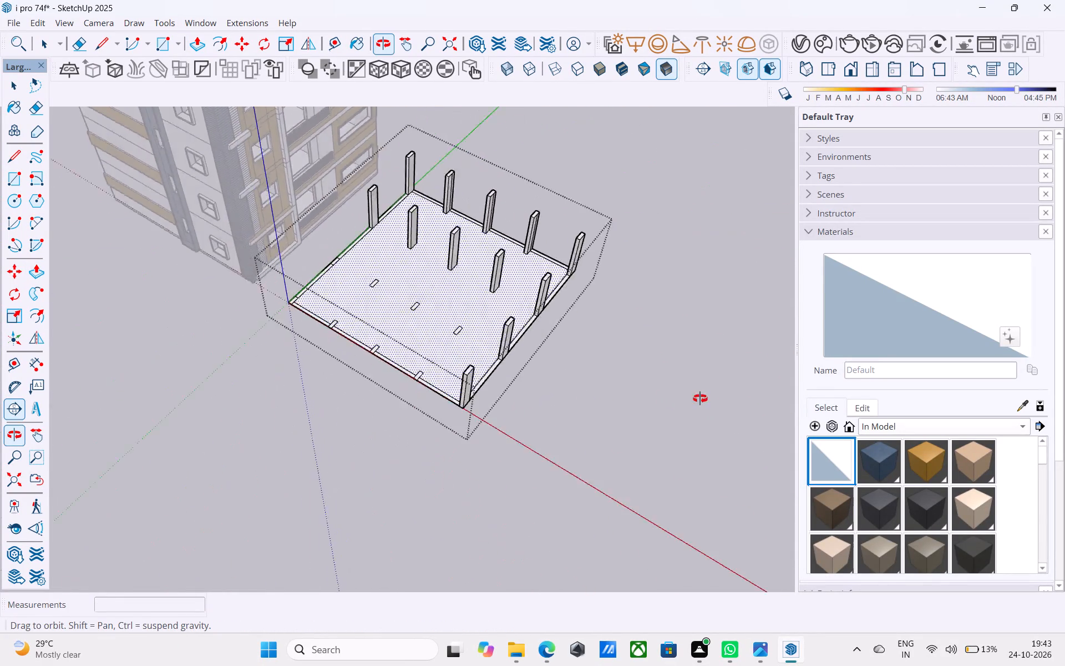
middle_click_drag(700, 398, 709, 397)
scroll(530, 368, "up", 19)
double_click(425, 276)
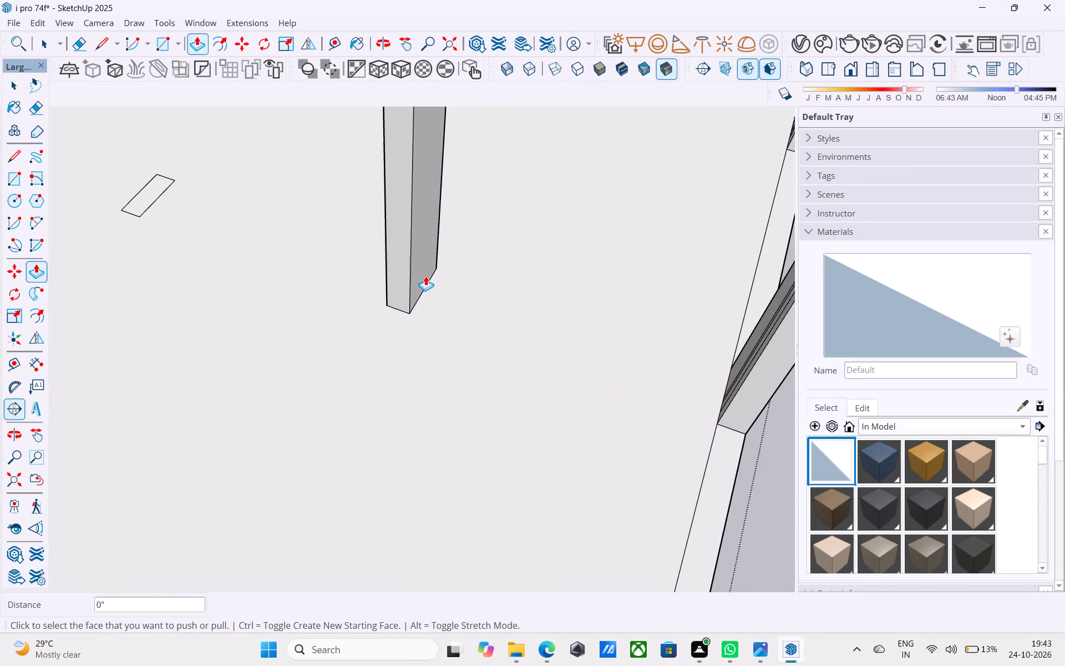
scroll(425, 273, "down", 14)
scroll(397, 325, "up", 11)
double_click(375, 348)
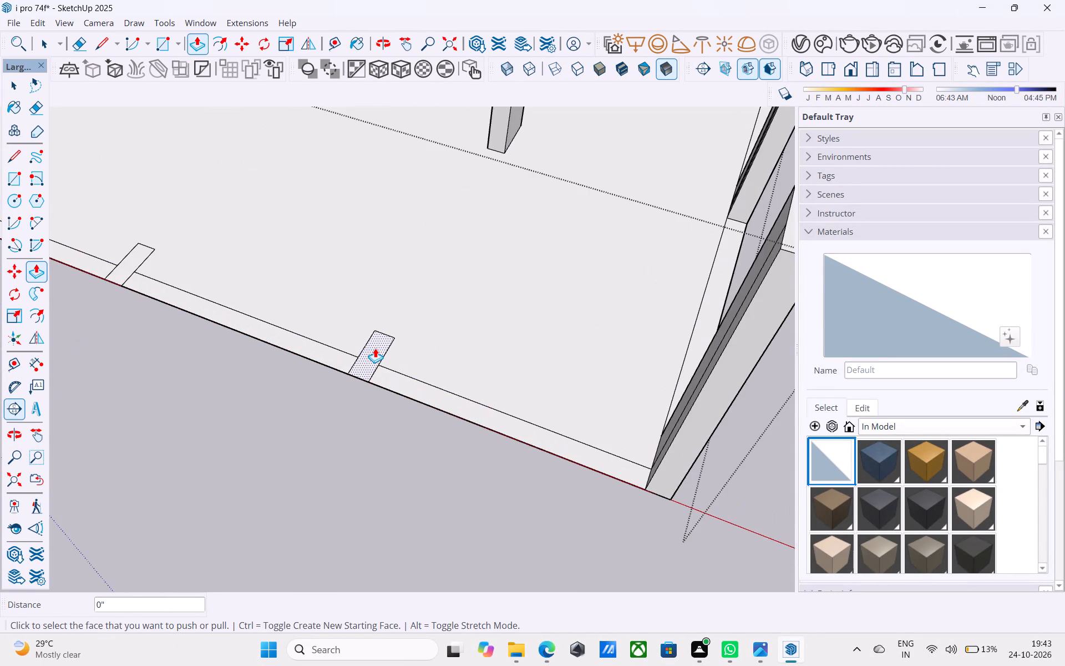
scroll(478, 340, "down", 11)
middle_click_drag(351, 354, 689, 326)
scroll(561, 279, "down", 5)
middle_click_drag(455, 326, 382, 343)
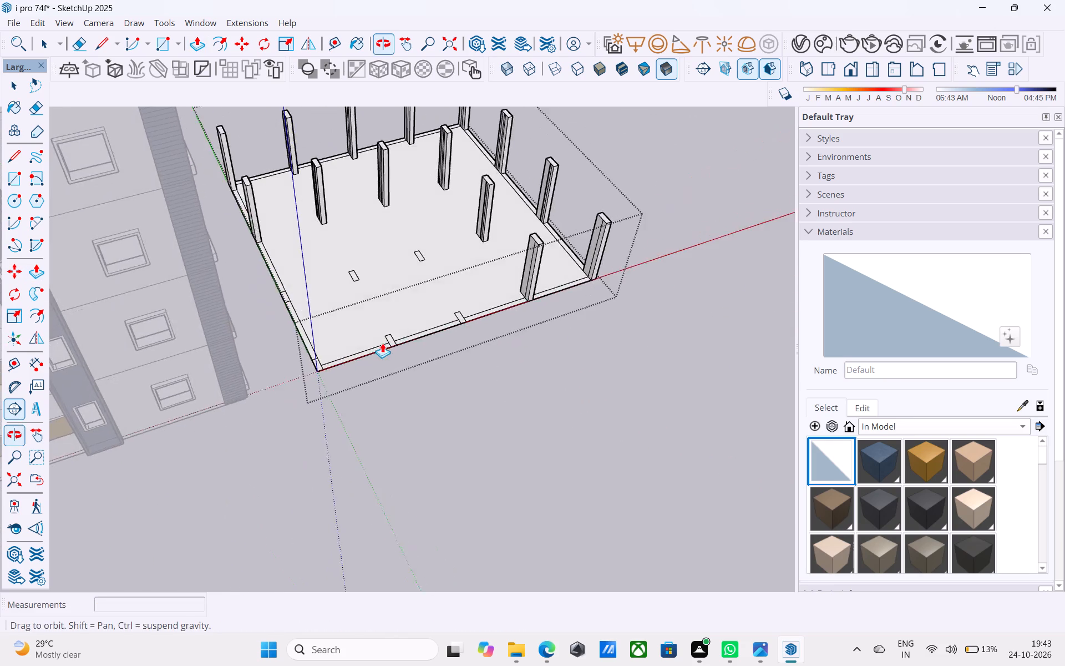
scroll(407, 340, "up", 13)
double_click(541, 281)
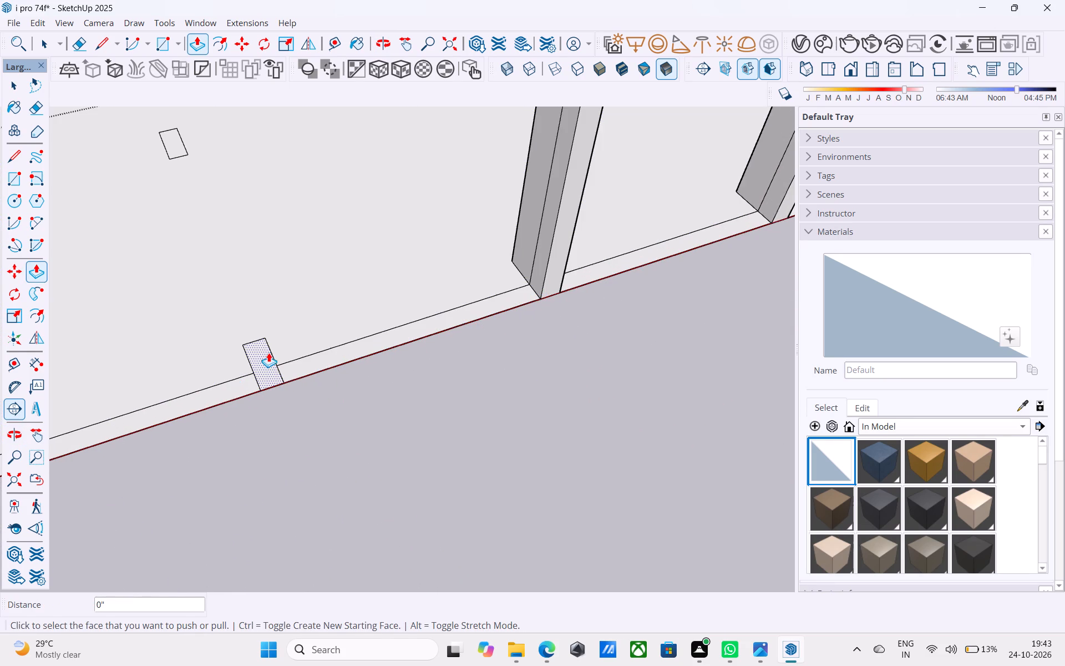
double_click(268, 352)
scroll(450, 319, "down", 10)
middle_click_drag(242, 374, 281, 366)
scroll(273, 371, "up", 5)
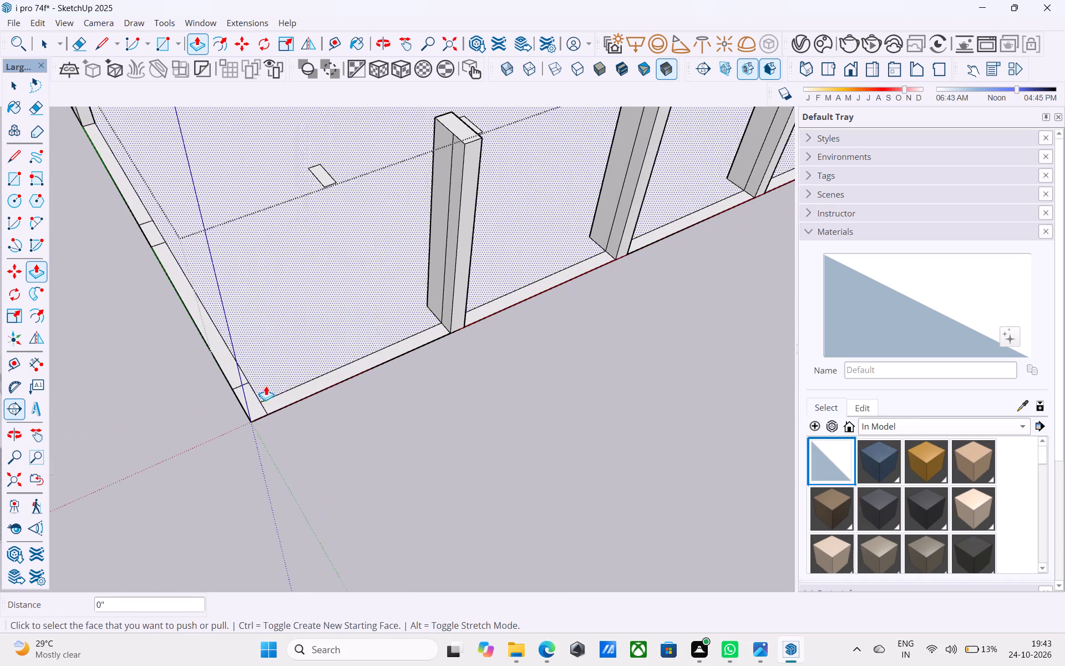
double_click(252, 398)
Raise the last green-axis border footprint and the two remaining interior footprints by the same 10'.
scroll(328, 387, "down", 6)
middle_click_drag(337, 392, 295, 517)
scroll(247, 163, "up", 6)
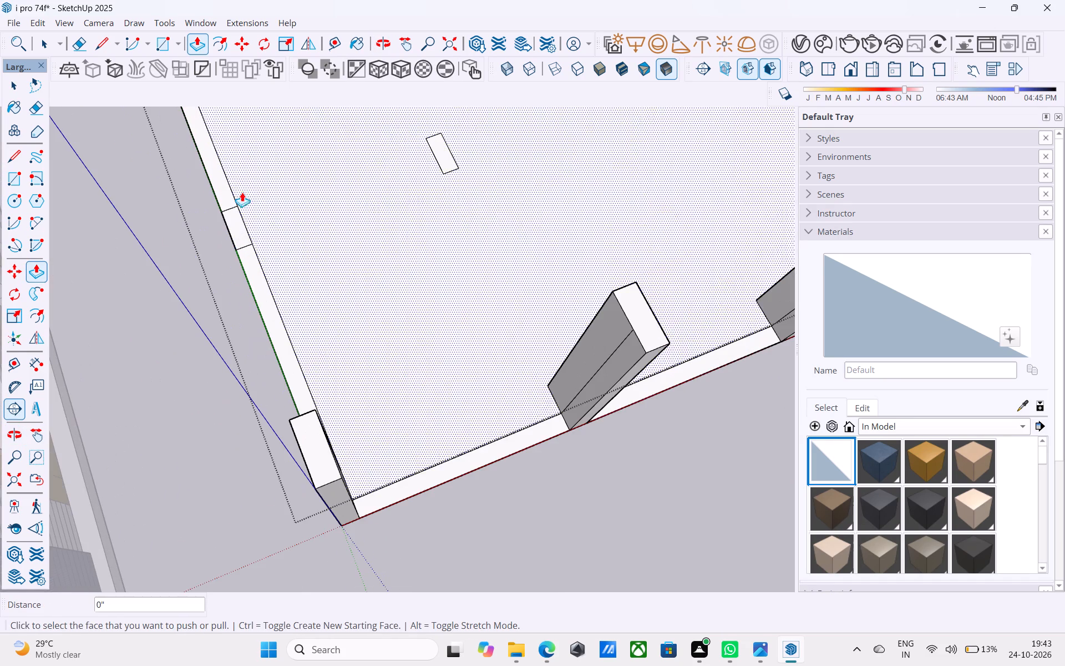
double_click(235, 211)
double_click(441, 149)
scroll(356, 256, "down", 8)
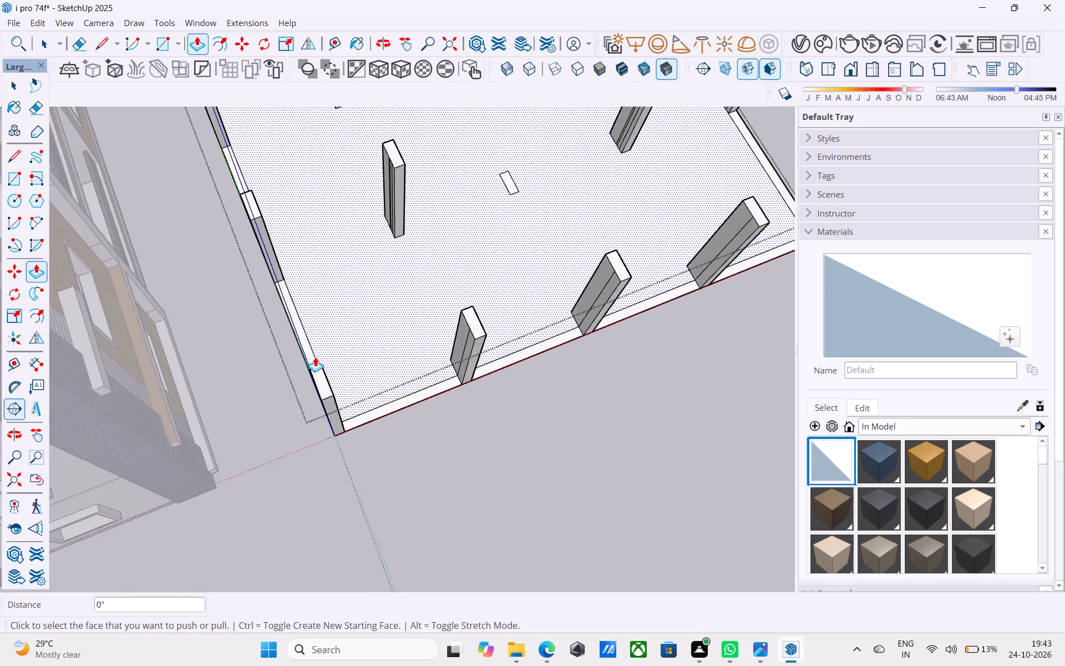
scroll(315, 357, "down", 3)
scroll(432, 220, "up", 8)
double_click(445, 263)
scroll(444, 277, "down", 3)
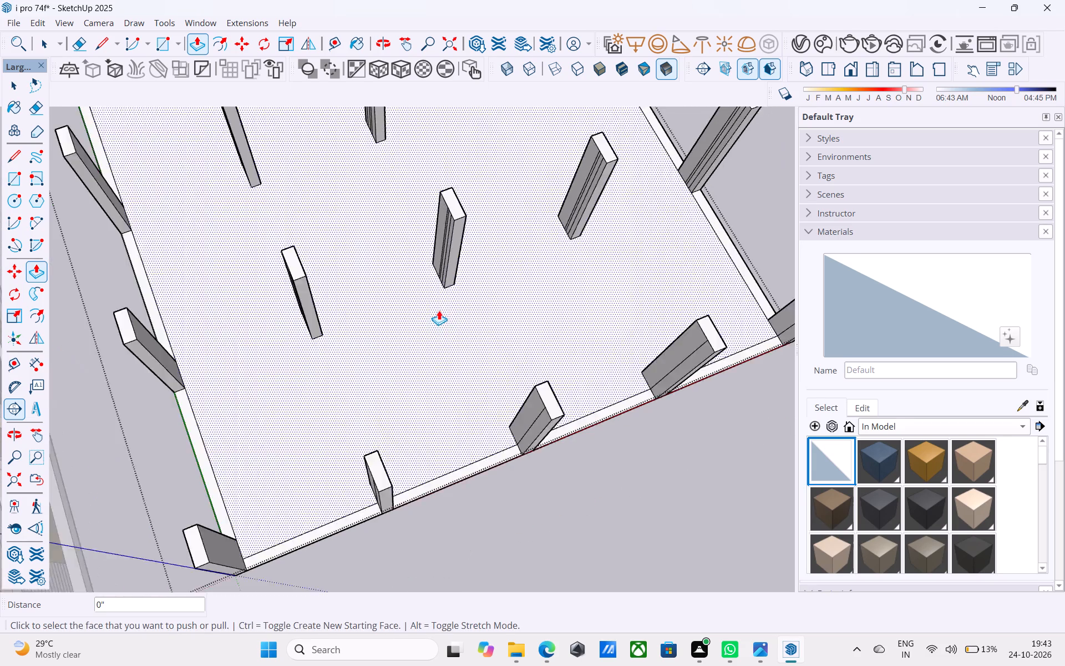
Draw a rectangle across the column tops, from the origin column's inner corner to the inner corner of the diagonally opposite column.
scroll(439, 310, "down", 9)
middle_click_drag(437, 341, 342, 166)
middle_click_drag(447, 346, 284, 216)
scroll(275, 210, "down", 10)
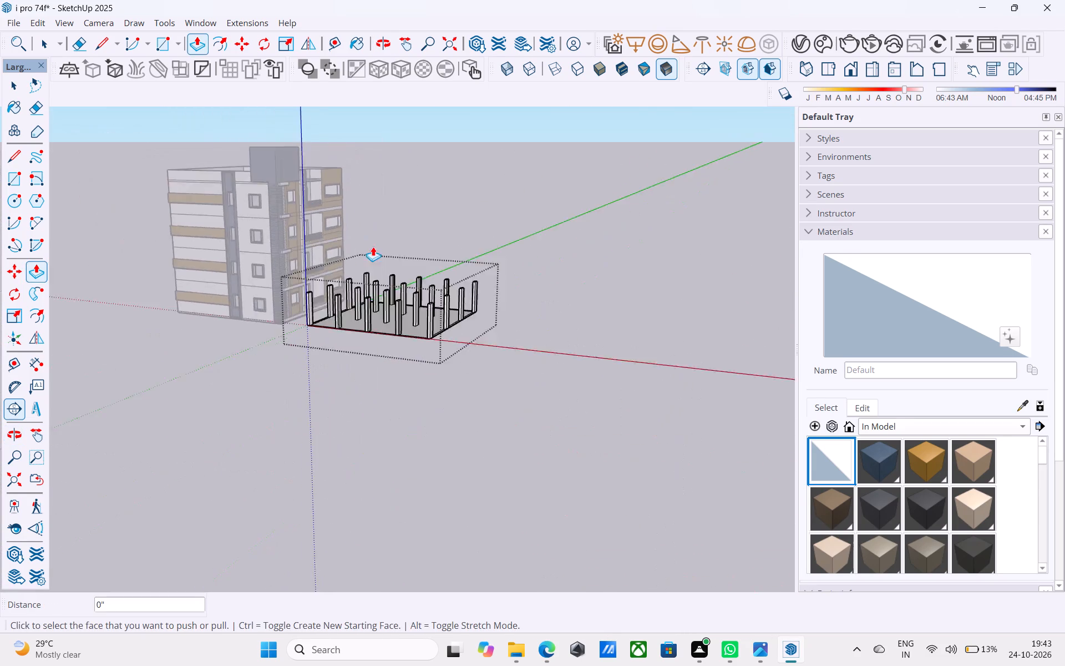
middle_click_drag(384, 263, 253, 426)
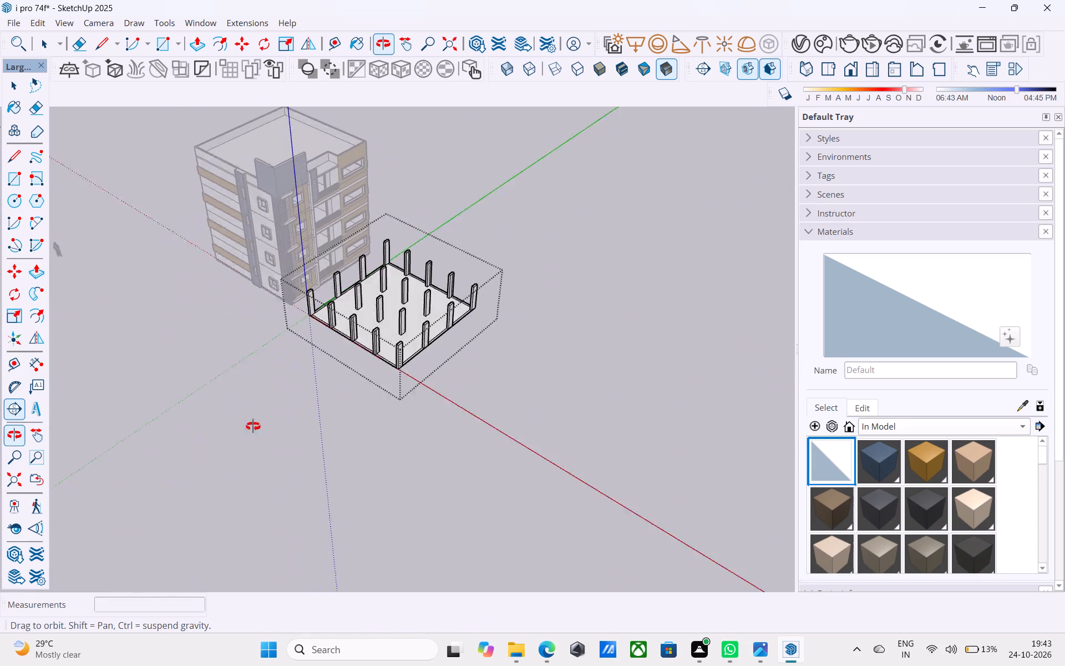
middle_click_drag(253, 426, 226, 433)
middle_click_drag(379, 289, 355, 282)
scroll(355, 282, "up", 1)
key("space")
key("r")
scroll(334, 265, "up", 3)
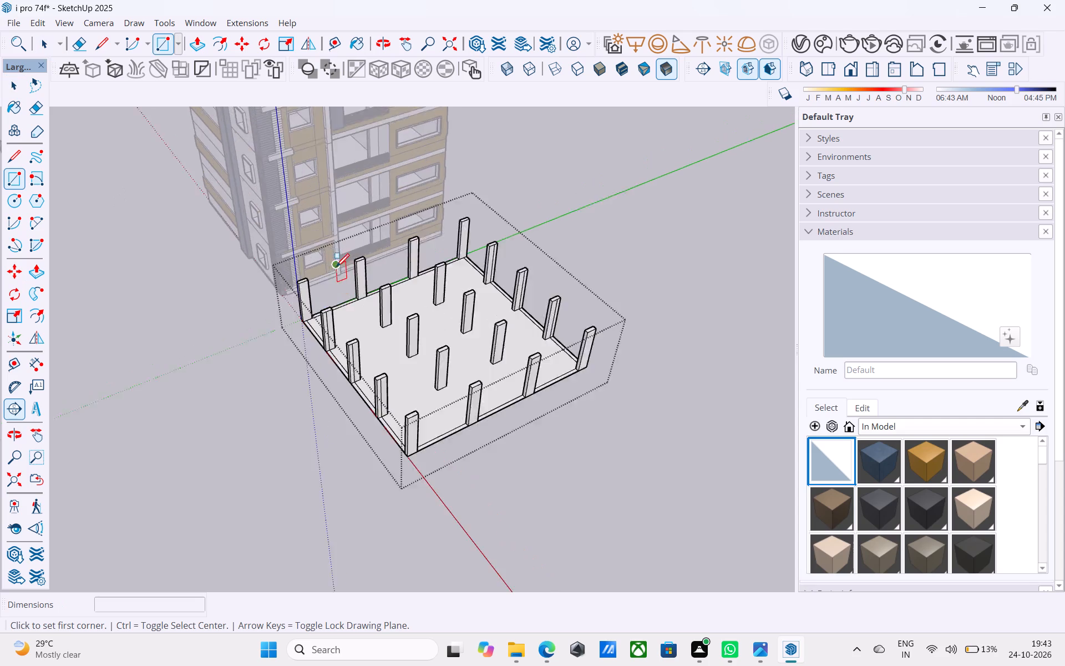
scroll(336, 268, "up", 11)
left_click(307, 254)
scroll(306, 254, "down", 7)
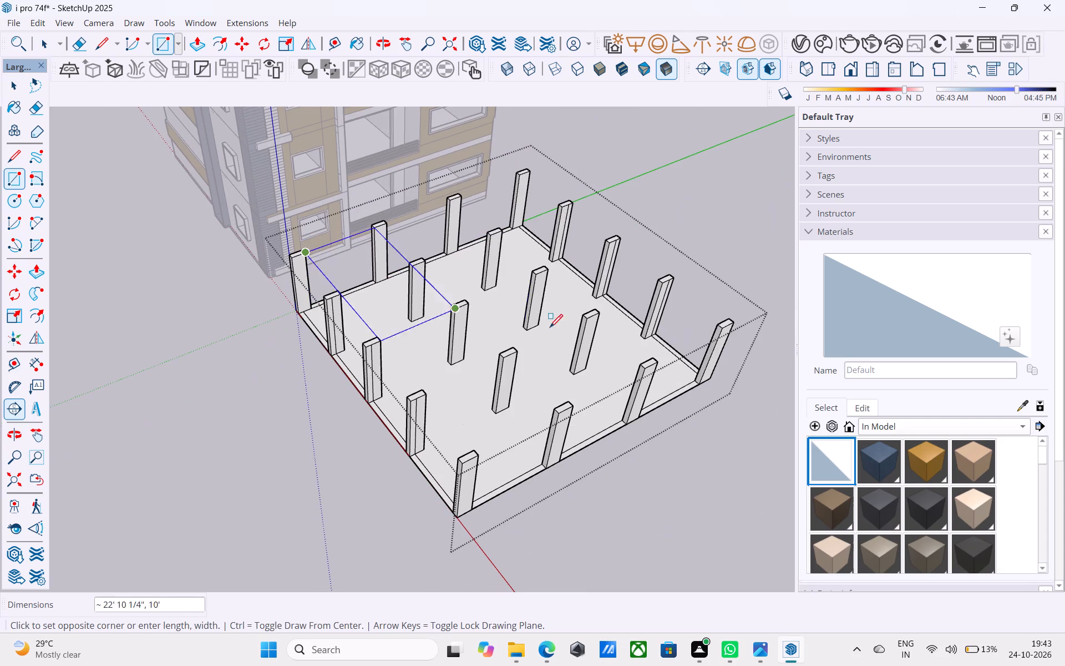
left_click(718, 326)
Delete the three vertical faces filling the bays between the front border columns.
scroll(713, 326, "down", 4)
middle_click_drag(701, 323, 667, 313)
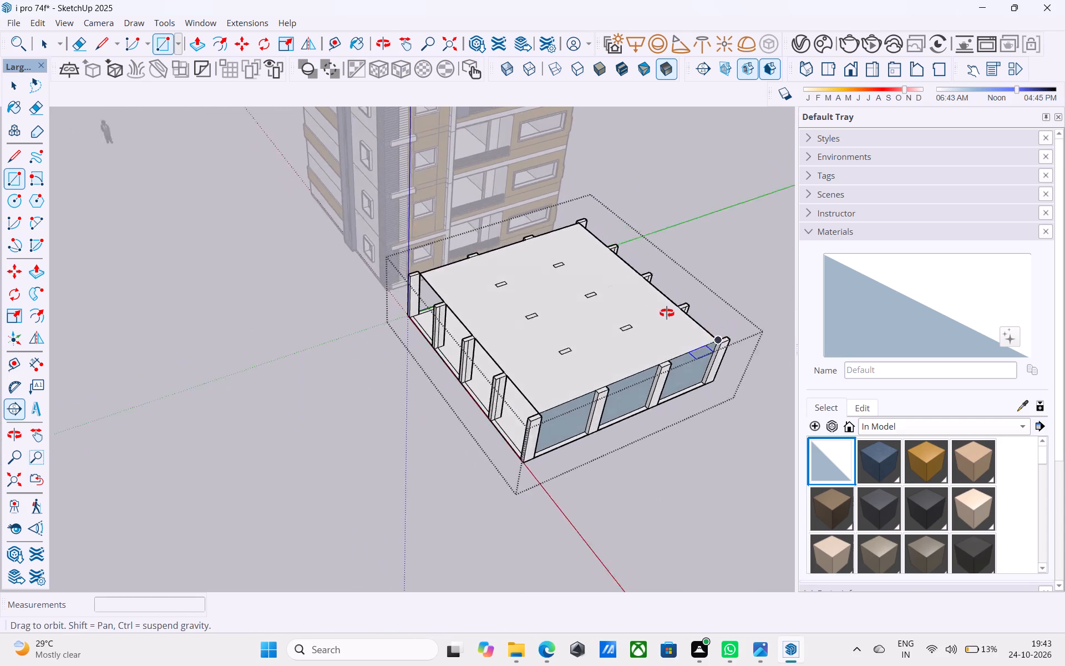
middle_click_drag(667, 313, 425, 290)
key("space")
scroll(418, 455, "up", 6)
left_click(413, 453)
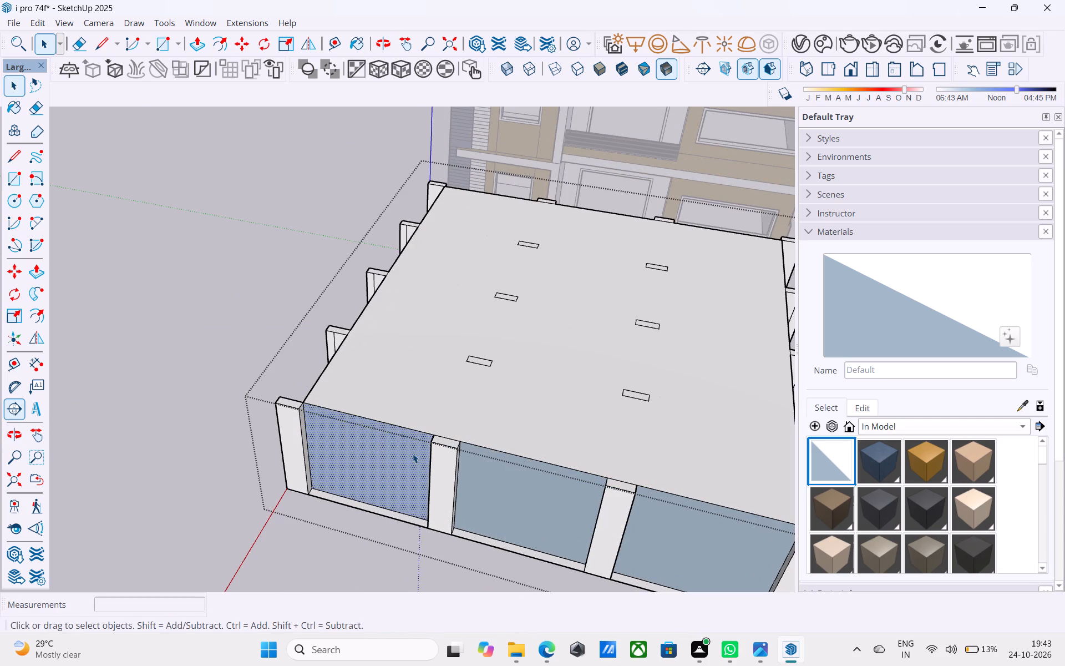
key("Delete")
left_click(516, 483)
key("Delete")
left_click(658, 535)
key("Delete")
Reverse the large horizontal face covering the column tops.
scroll(388, 472, "down", 7)
middle_click_drag(322, 462, 393, 372)
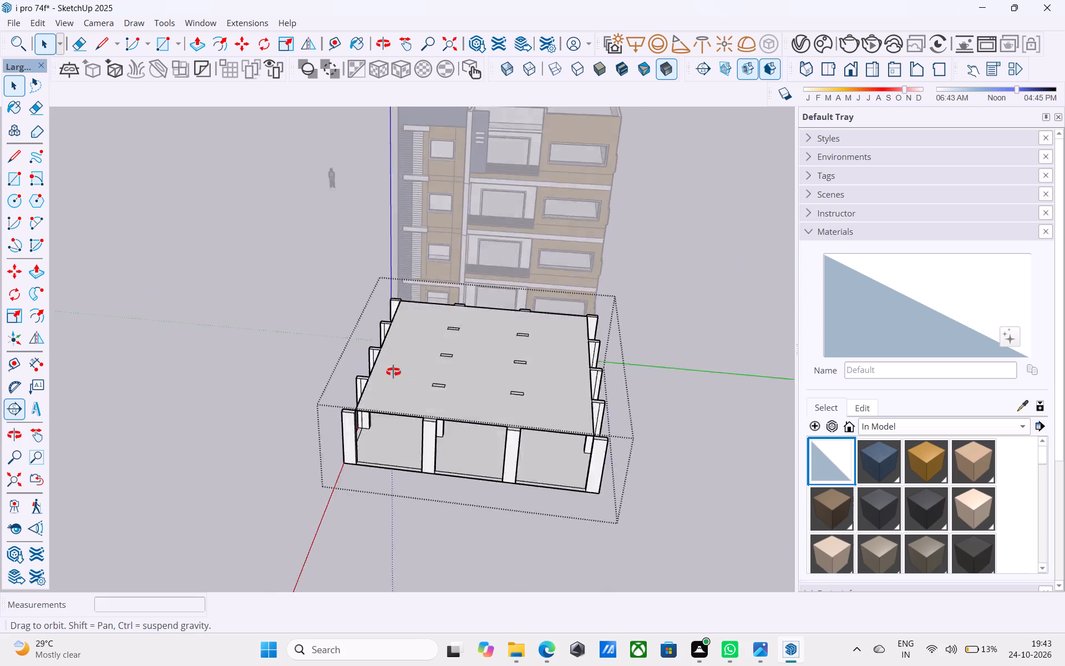
middle_click_drag(393, 372, 433, 394)
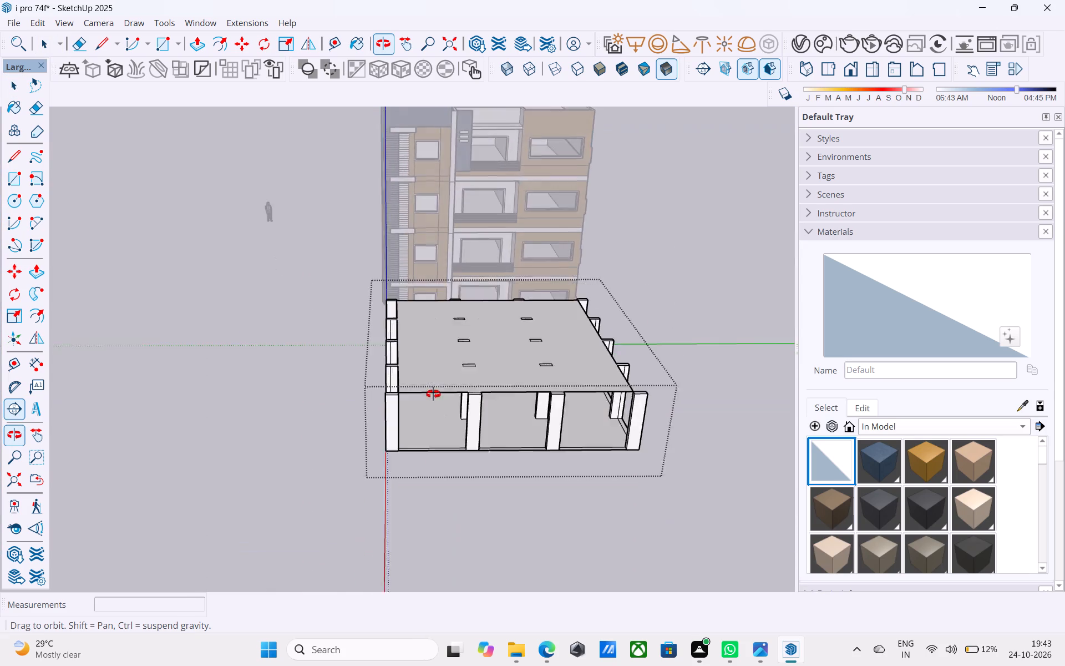
middle_click_drag(433, 394, 438, 416)
scroll(438, 416, "up", 6)
left_click(428, 375)
right_click(428, 375)
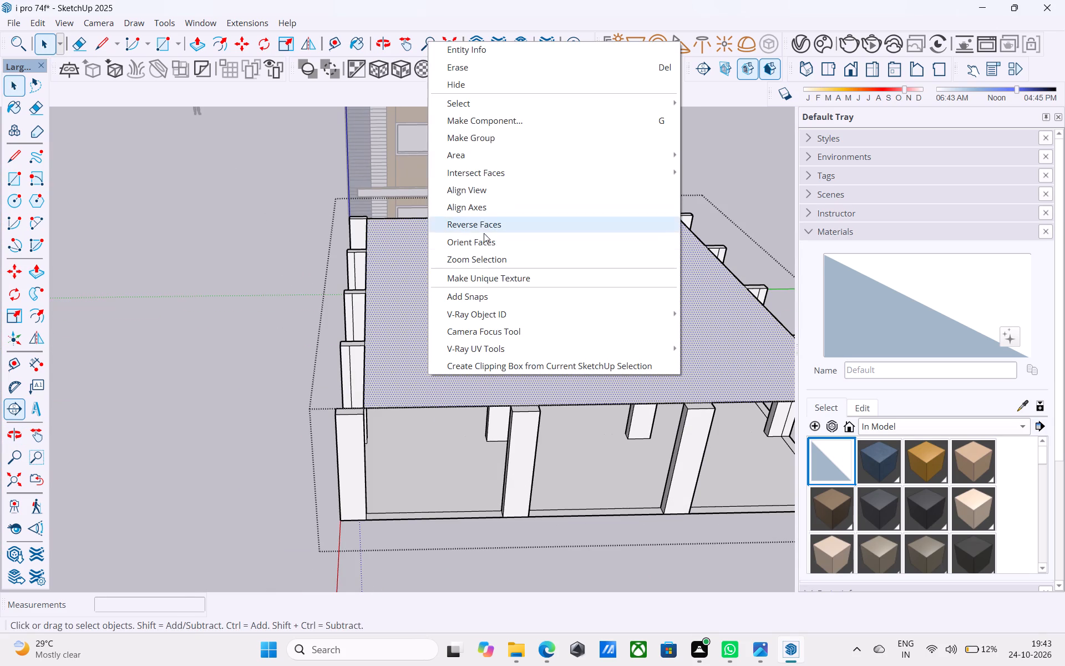
left_click(486, 221)
scroll(480, 225, "down", 5)
middle_click_drag(478, 230, 392, 425)
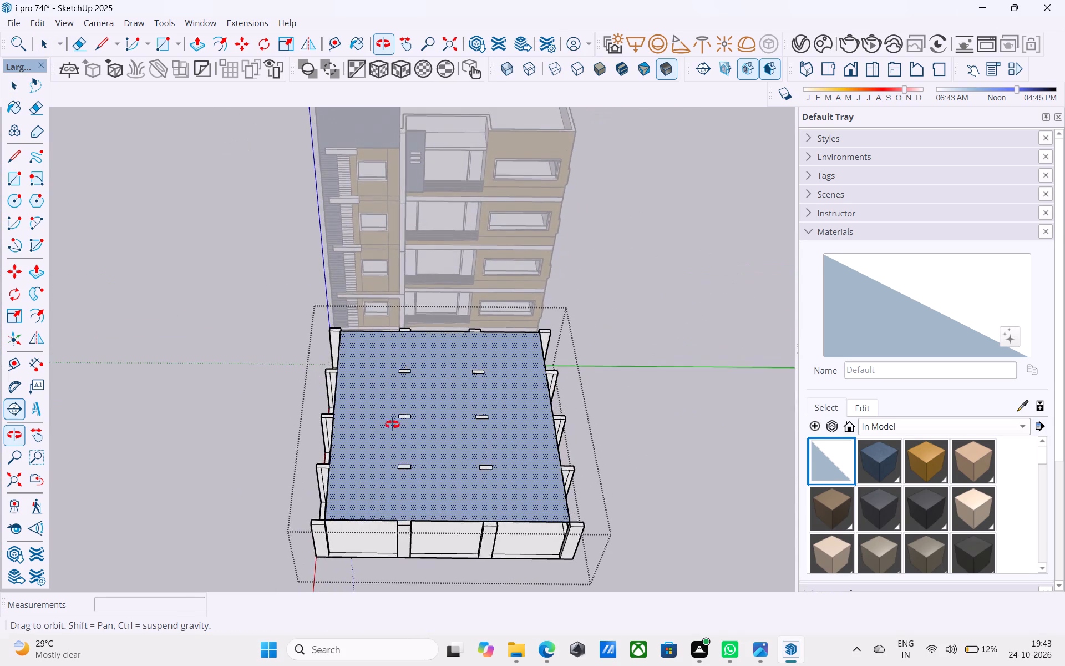
middle_click_drag(392, 425, 369, 426)
Draw a 6" vertical line up from the top face's corner at the origin column.
scroll(367, 442, "up", 1)
key("l")
scroll(354, 332, "up", 9)
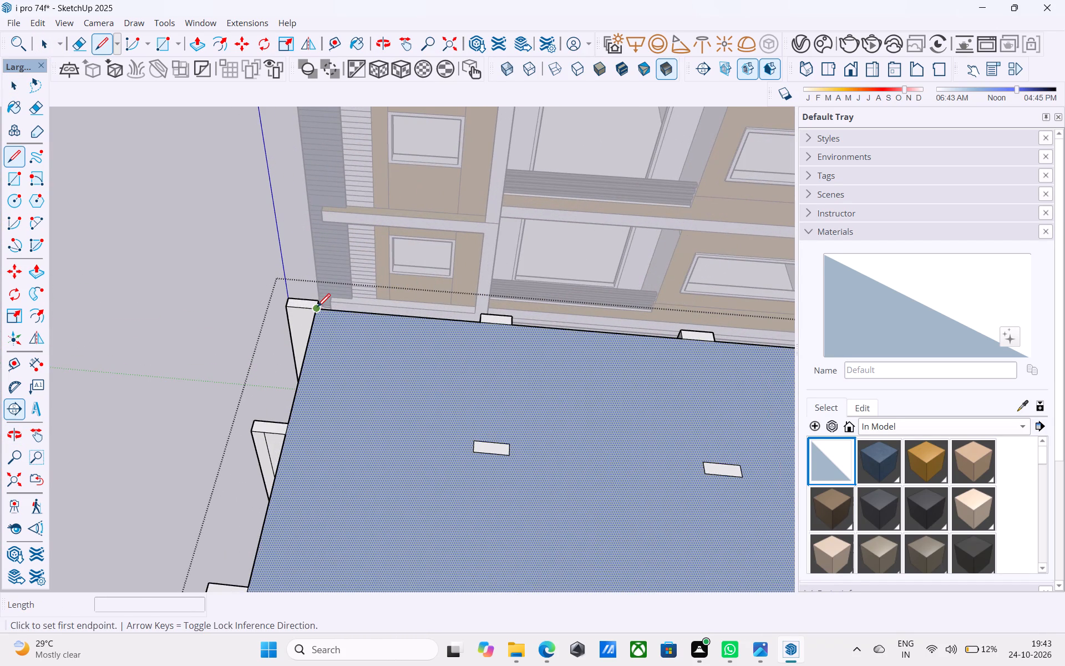
left_click(317, 308)
middle_click_drag(308, 293, 261, 214)
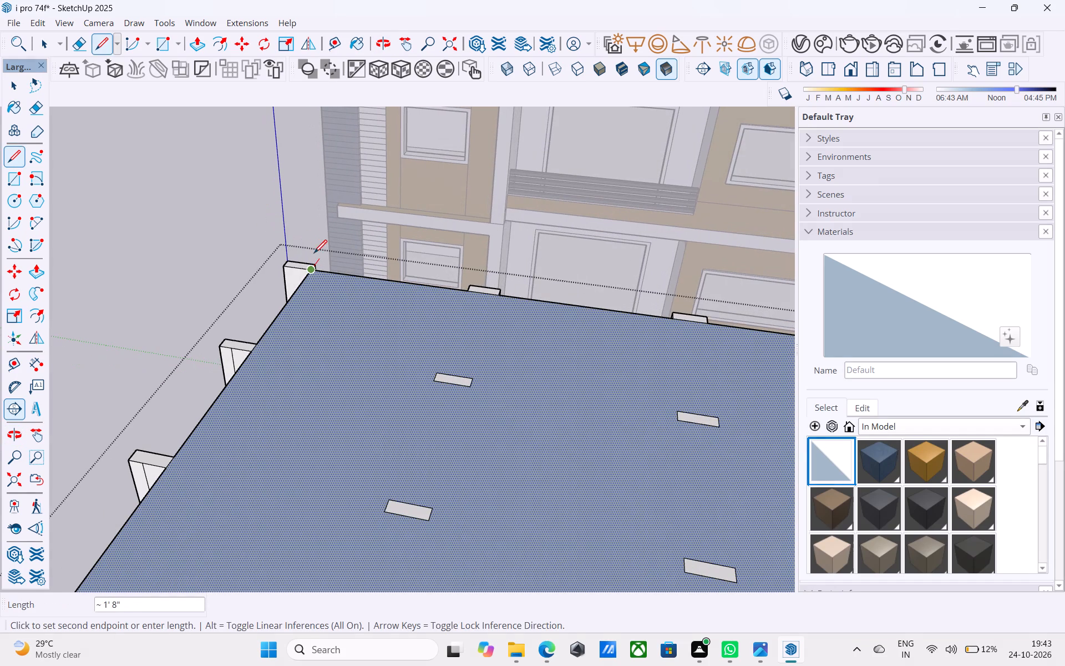
scroll(306, 253, "up", 5)
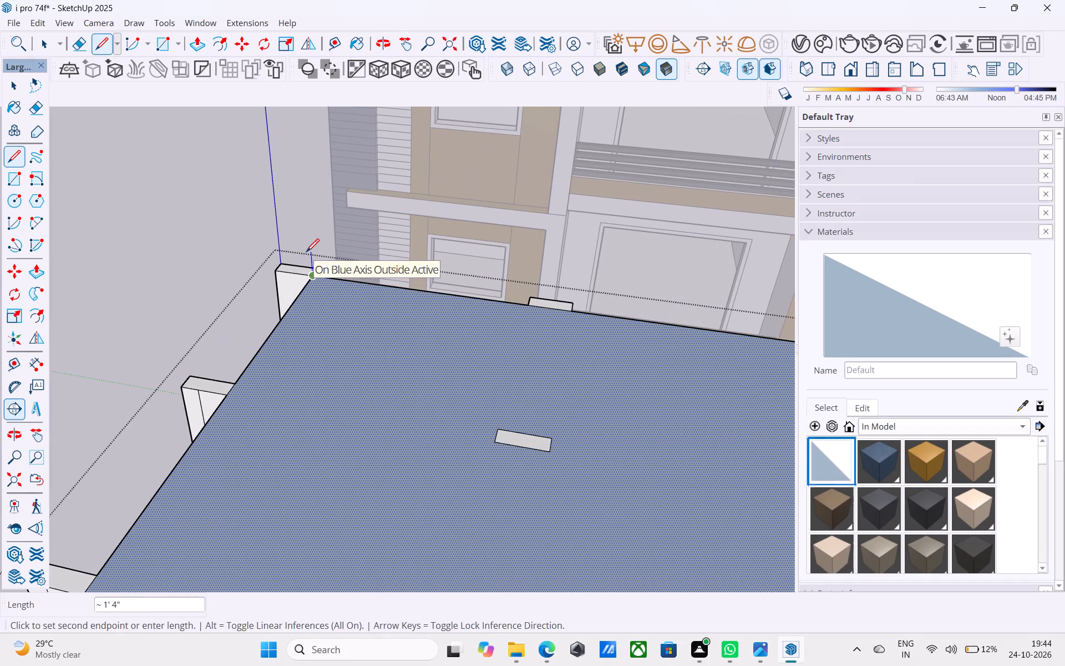
type("6\"")
key("Return")
Draw a 6" vertical line up from the top face's diagonally opposite corner at the front border.
scroll(288, 202, "down", 17)
middle_click_drag(513, 486, 446, 477)
key("l")
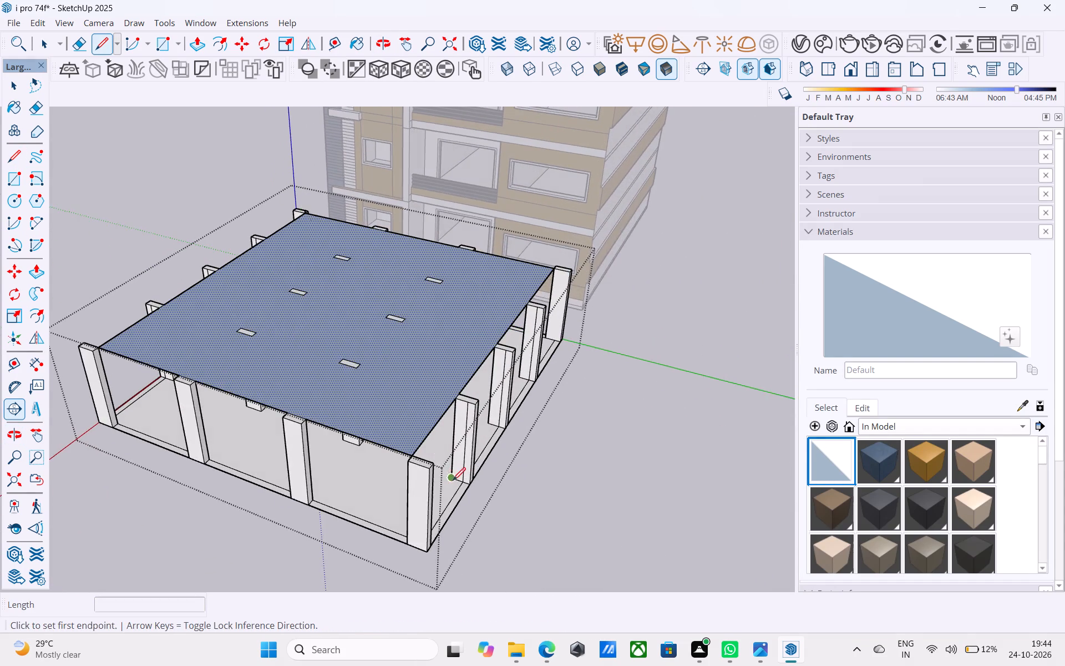
scroll(460, 485, "up", 4)
scroll(384, 437, "up", 8)
left_click(383, 436)
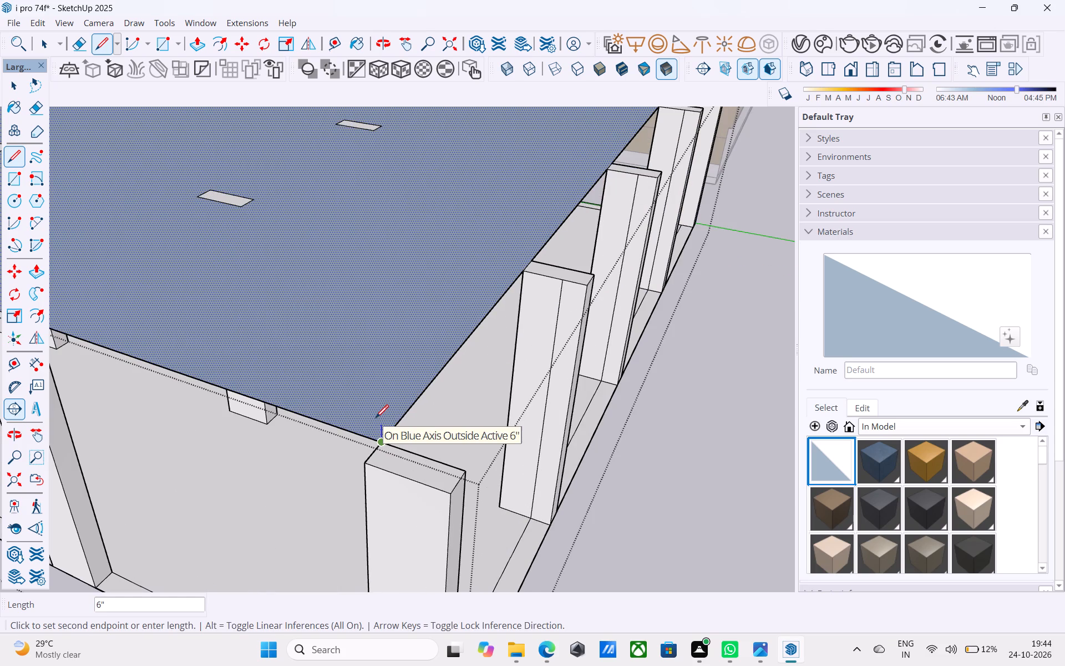
type("6\"")
key("Return")
Draw a rectangle between the upper ends of the two 6" lines, directly above the existing top face.
key("r")
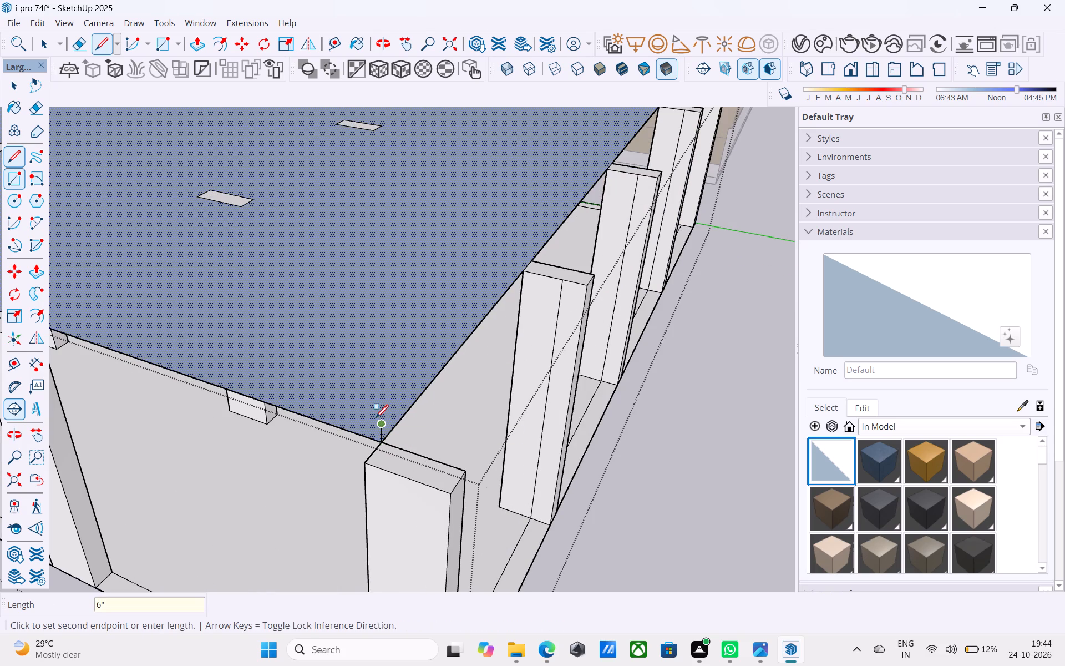
left_click(381, 428)
scroll(342, 292, "down", 12)
middle_click_drag(315, 272, 743, 454)
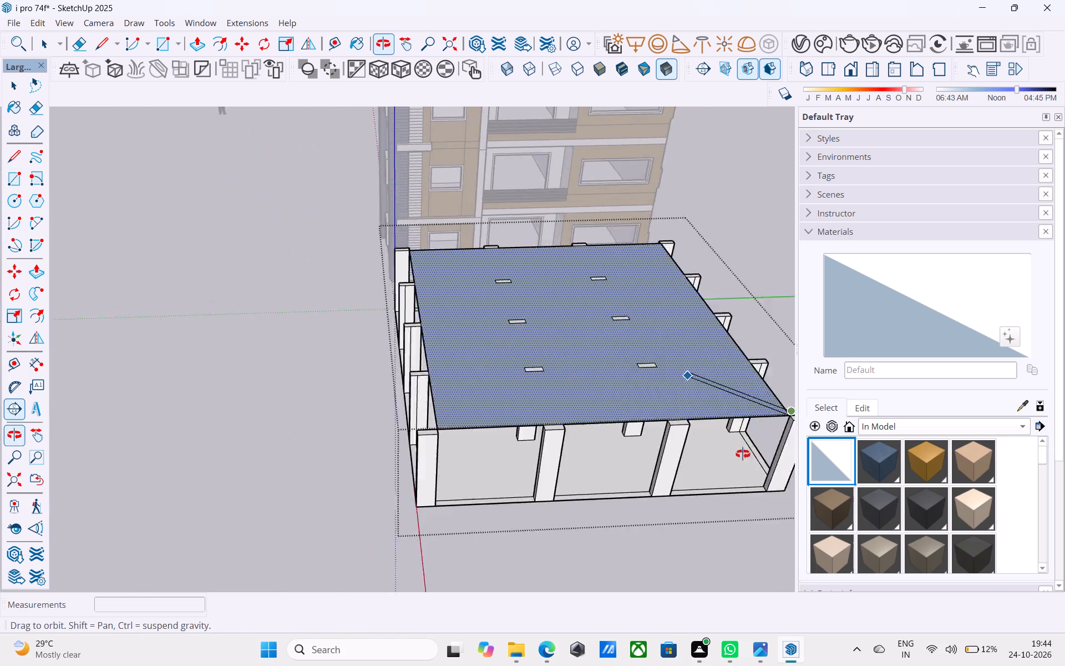
middle_click_drag(743, 454, 840, 427)
middle_click_drag(595, 284, 574, 359, "shift")
scroll(414, 261, "up", 9)
scroll(336, 367, "up", 4)
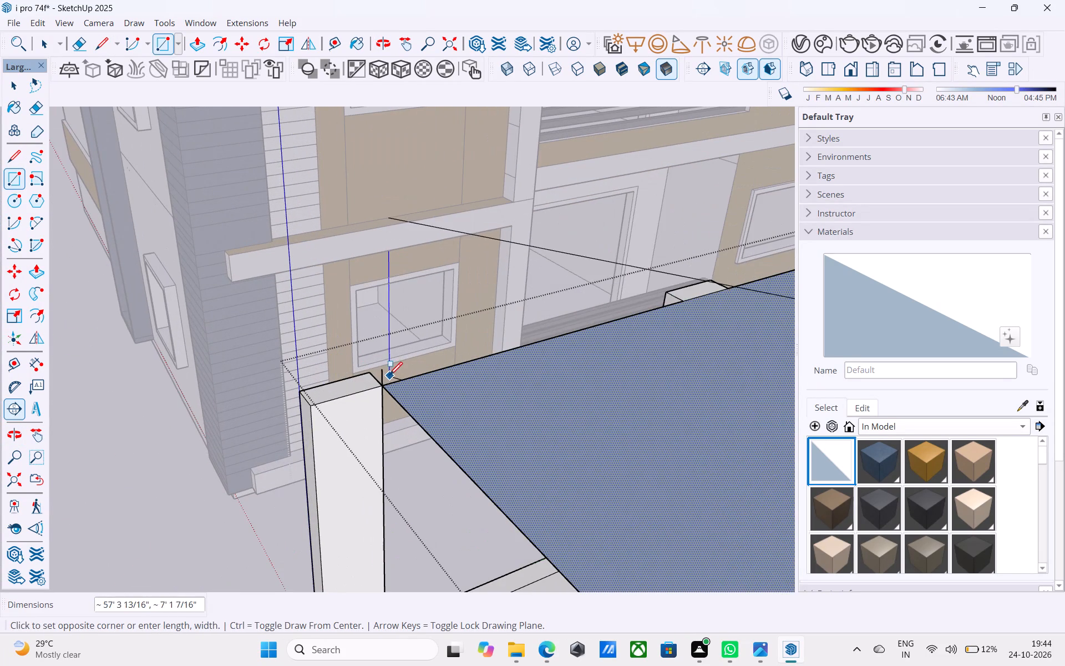
left_click(384, 373)
scroll(245, 336, "down", 19)
scroll(280, 443, "up", 3)
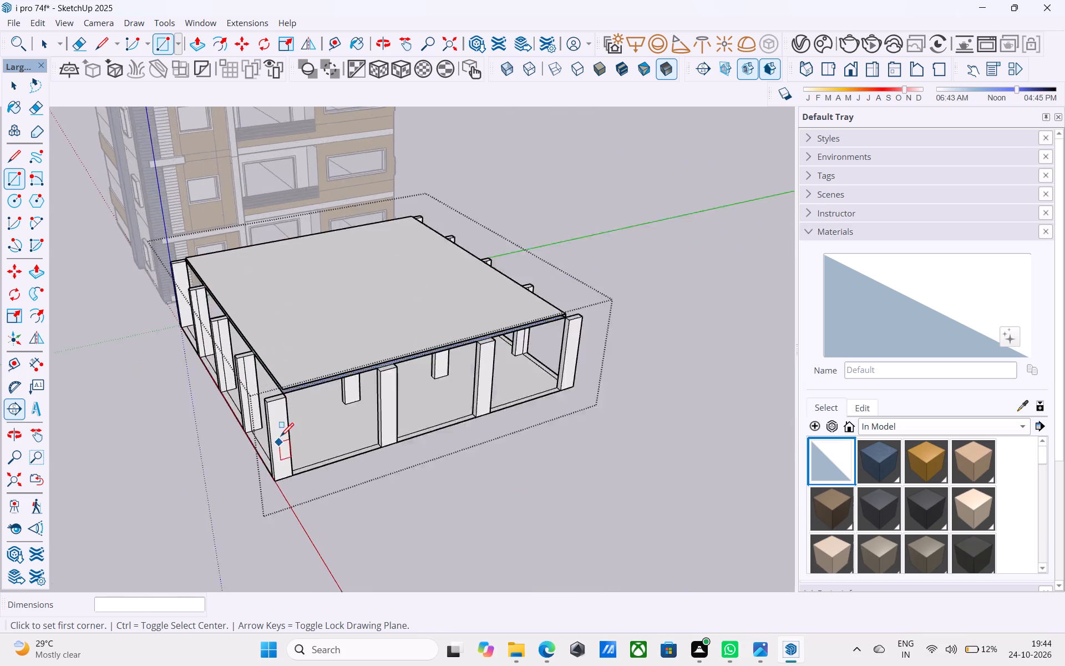
Draw a vertical line joining the lower and upper slab faces at the corner column on the red axis.
scroll(281, 437, "up", 11)
scroll(287, 375, "up", 5)
key("l")
scroll(262, 369, "down", 5)
middle_click_drag(236, 361, 298, 371)
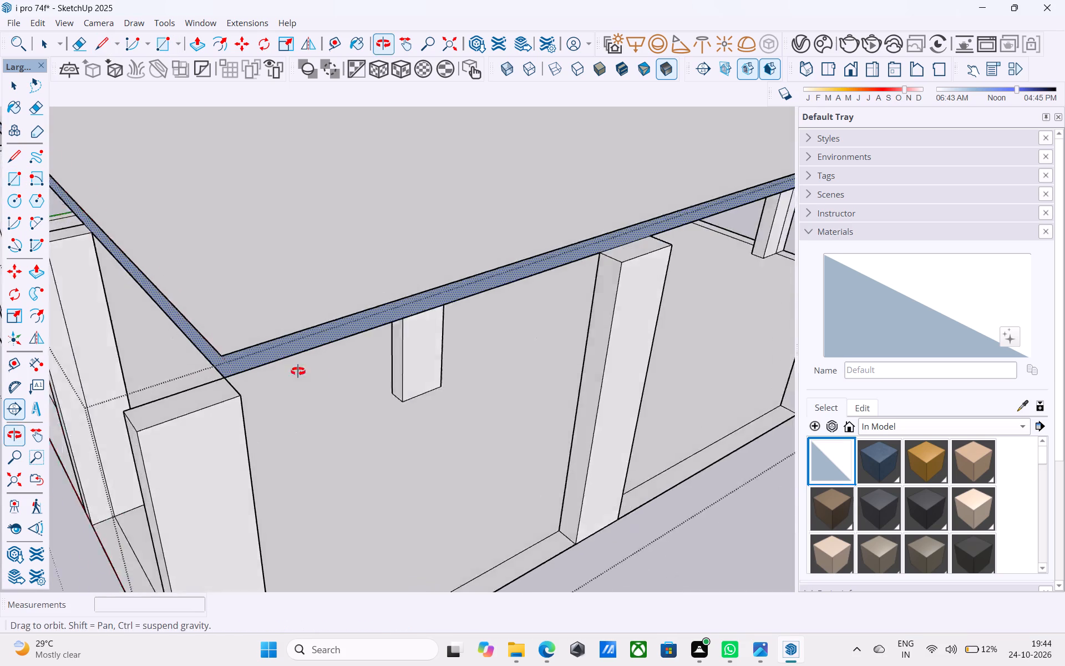
middle_click_drag(298, 371, 342, 372)
left_click(205, 401)
left_click(209, 378)
scroll(207, 375, "down", 6)
scroll(207, 376, "up", 1)
scroll(207, 376, "down", 3)
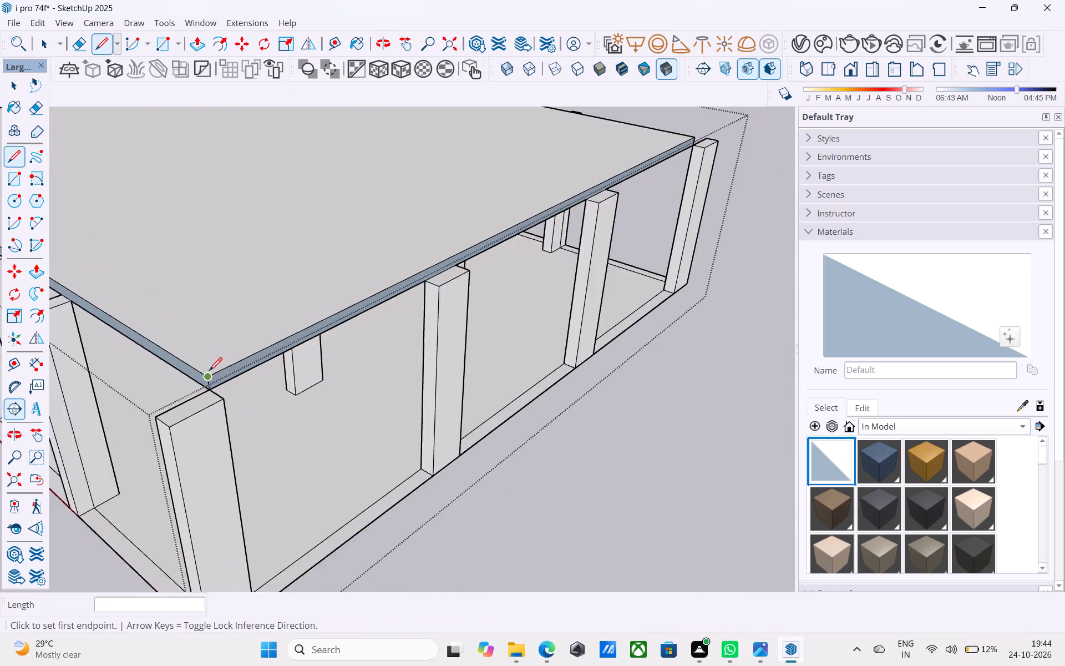
Draw a vertical line joining the two slab faces at the corner column on the green axis, closing the slab's sides.
scroll(209, 372, "down", 4)
middle_click_drag(661, 165, 180, 283)
scroll(271, 326, "up", 6)
scroll(270, 326, "down", 6)
middle_click_drag(315, 326, 389, 408)
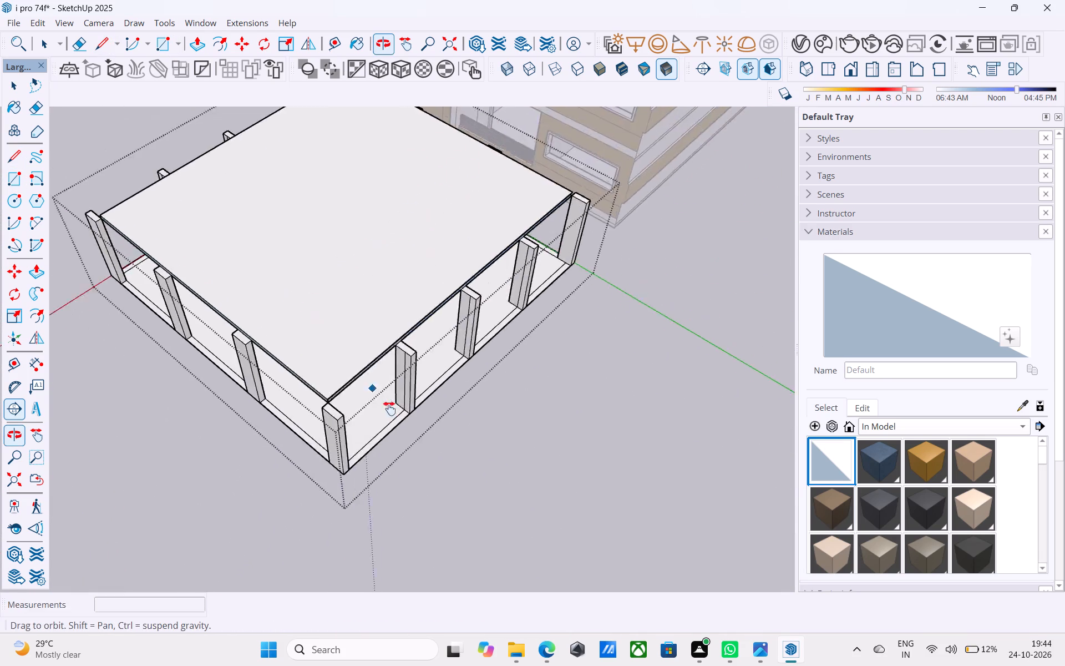
middle_click_drag(389, 408, 179, 354)
middle_click_drag(632, 321, 434, 344, "shift")
scroll(464, 355, "up", 15)
middle_click_drag(373, 317, 506, 295)
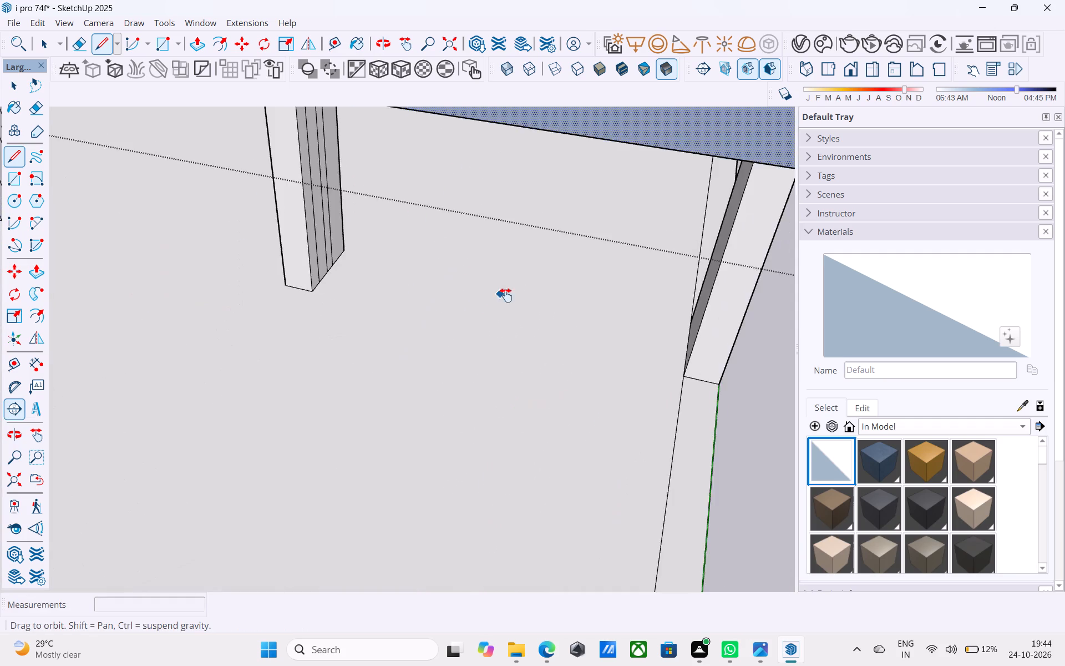
middle_click_drag(506, 295, 418, 322)
scroll(506, 295, "up", 1, "shift")
scroll(400, 323, "down", 11)
middle_click_drag(414, 300, 427, 320, "shift")
scroll(431, 344, "up", 6)
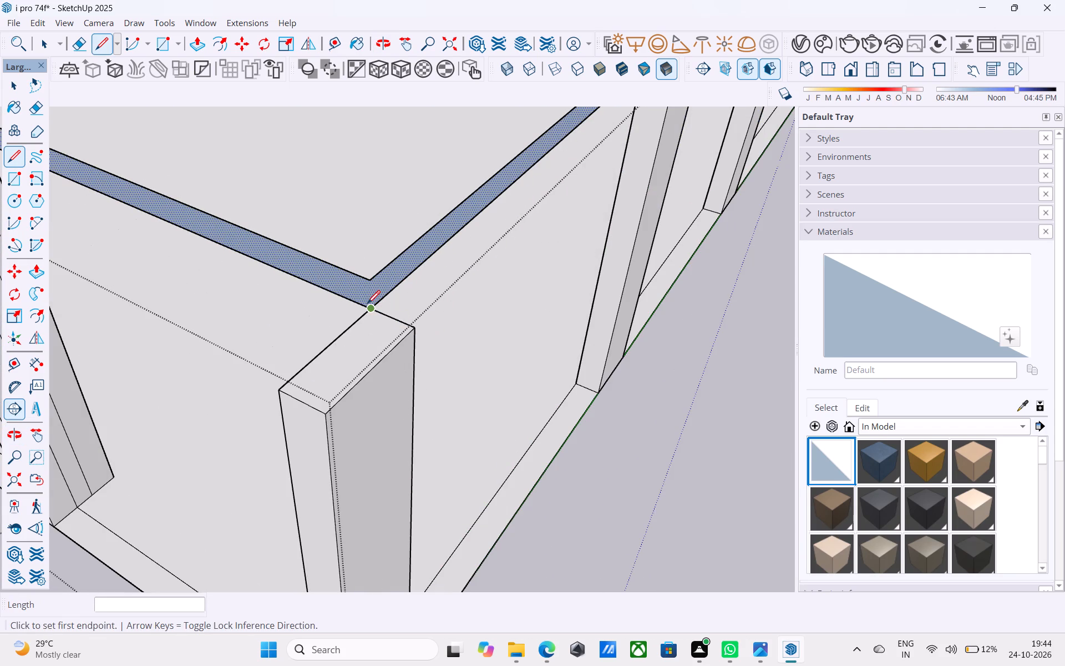
left_click(368, 305)
left_click(372, 285)
Reverse the two slab edge faces that meet at the green-axis corner column.
scroll(372, 281, "down", 5)
middle_click_drag(374, 287, 390, 241, "shift")
scroll(372, 316, "up", 2)
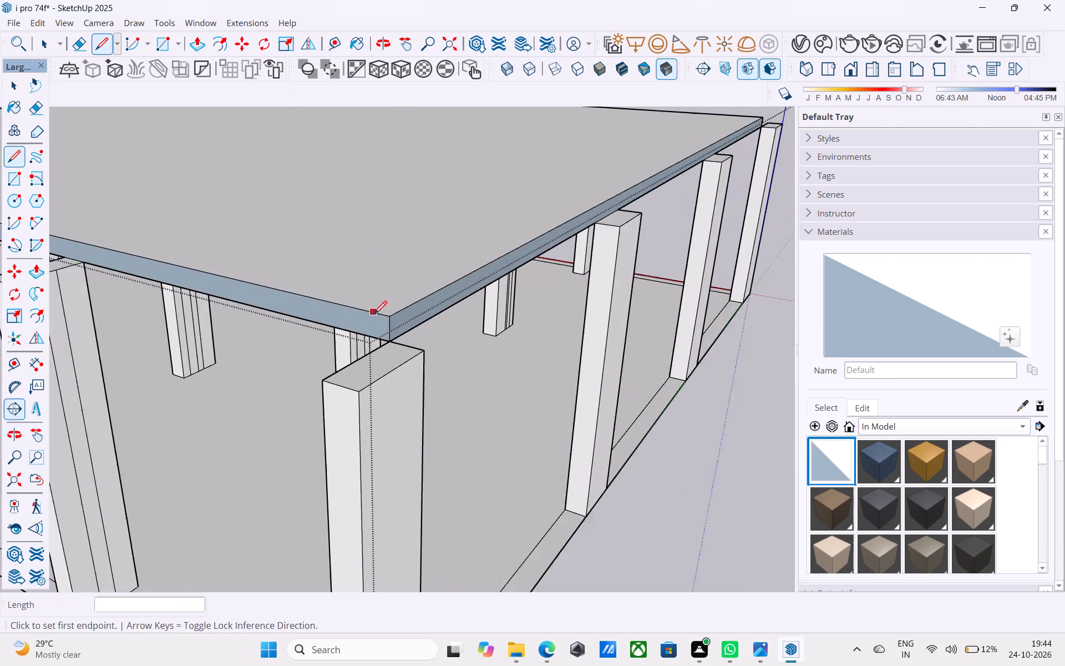
scroll(374, 315, "up", 3)
key("space")
left_click(374, 315)
right_click(374, 315)
left_click(425, 493)
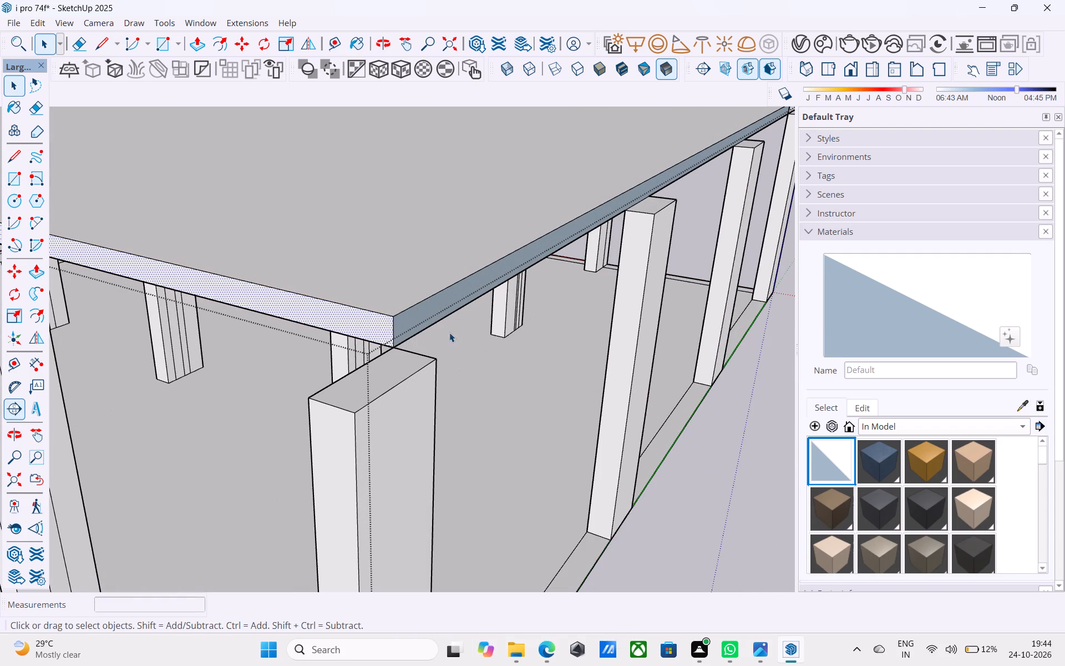
left_click(439, 309)
right_click(439, 309)
left_click(495, 500)
Reverse the two remaining slab edge faces that meet at the red-axis corner column.
scroll(488, 483, "down", 12)
middle_click_drag(484, 445, 843, 400)
middle_click_drag(335, 398, 629, 388)
middle_click_drag(361, 407, 514, 418)
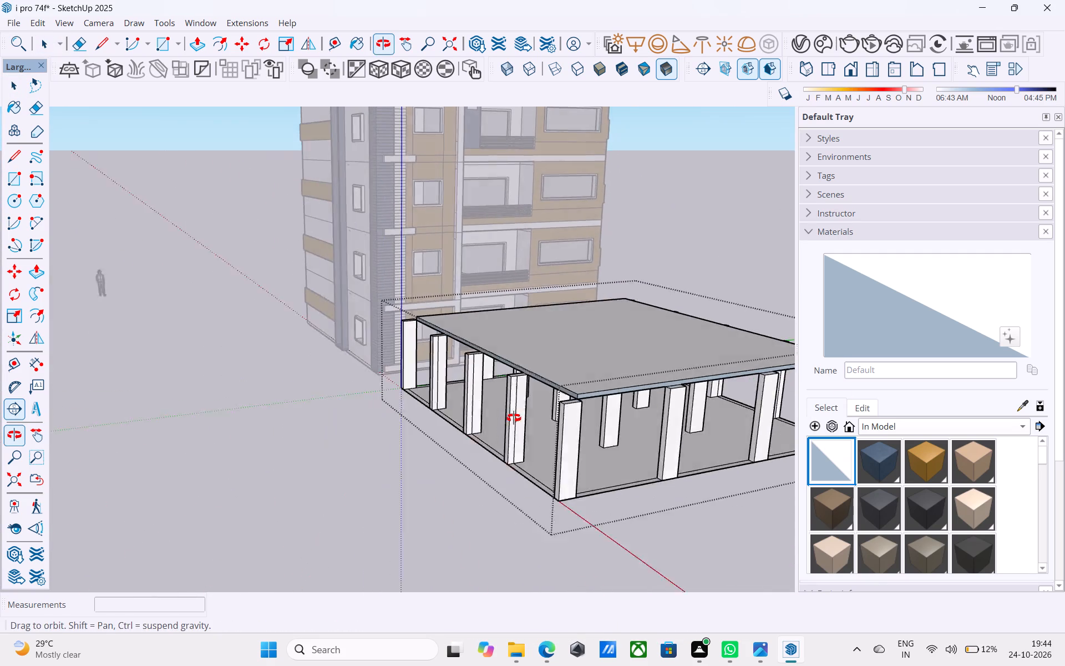
middle_click_drag(514, 418, 521, 419)
scroll(577, 381, "up", 8)
scroll(312, 354, "down", 5)
scroll(308, 354, "up", 17)
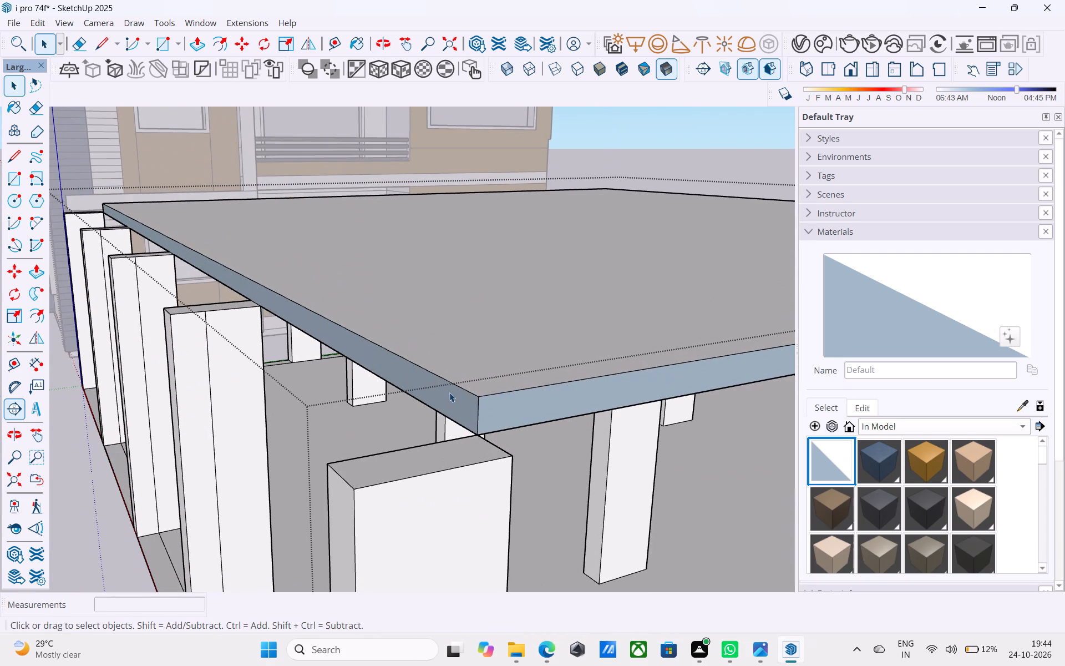
left_click(449, 392)
right_click(449, 392)
left_click(492, 245)
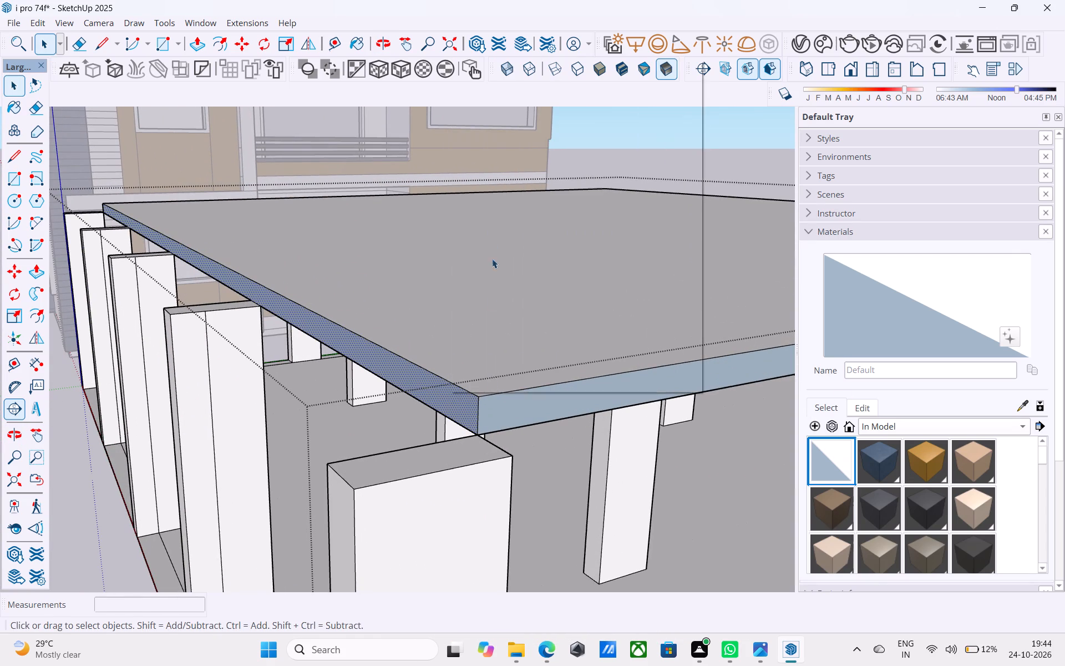
left_click(495, 415)
right_click(495, 415)
left_click(536, 261)
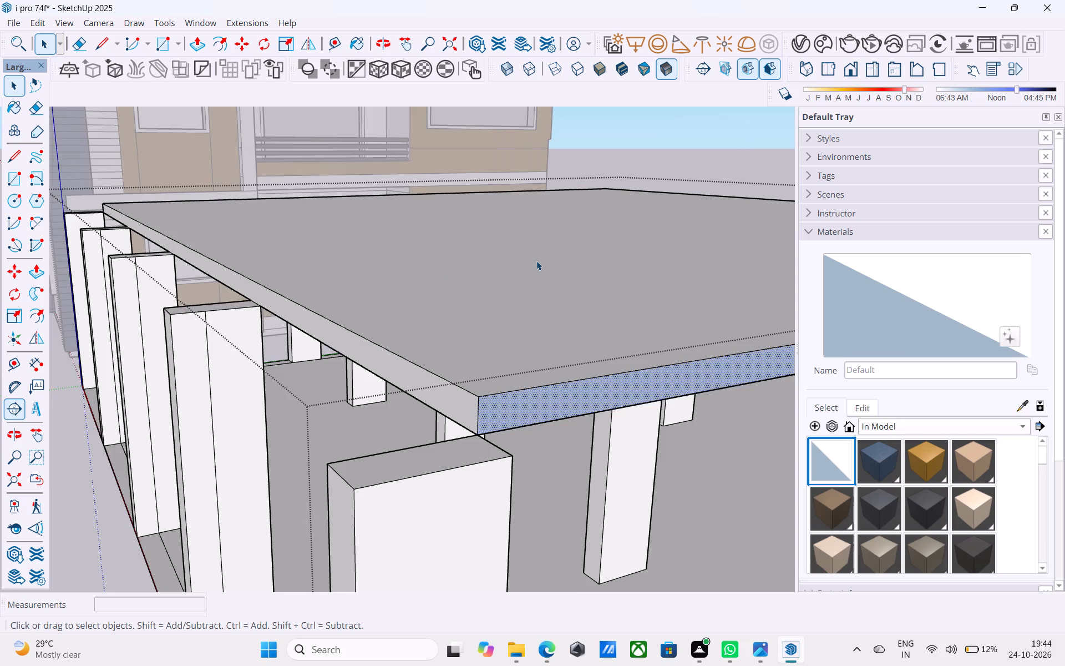
Push/Pull the slab's edge face along the red axis outward, flush with the columns' outer faces.
scroll(376, 284, "down", 6)
scroll(384, 342, "up", 4)
left_click(418, 310)
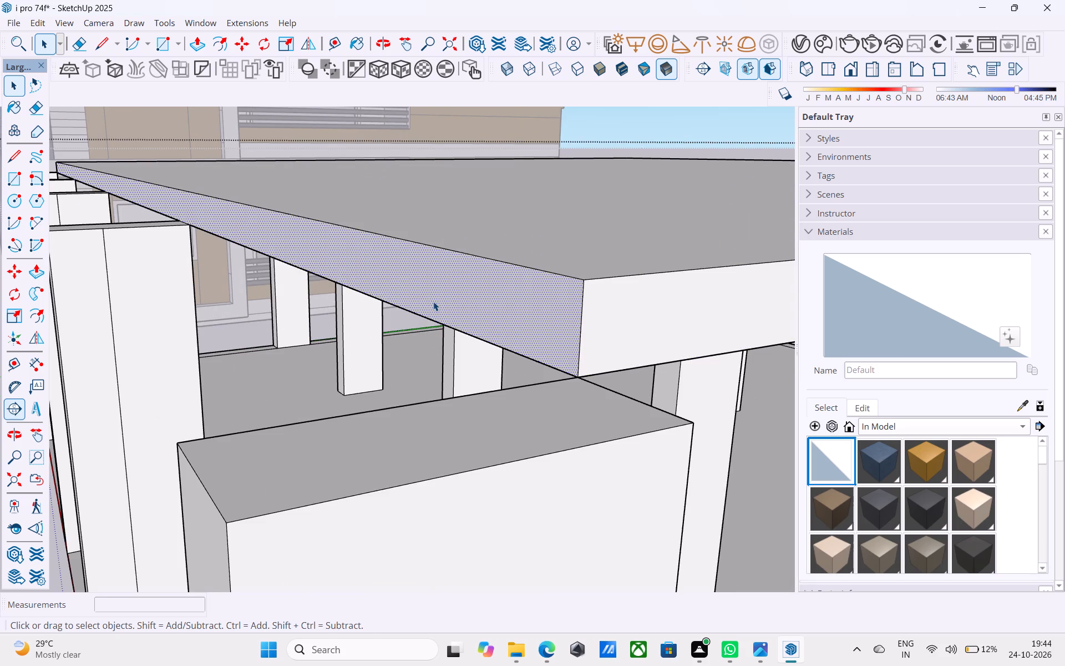
key("p")
left_click(433, 301)
left_click(209, 498)
scroll(206, 476, "down", 6)
key("space")
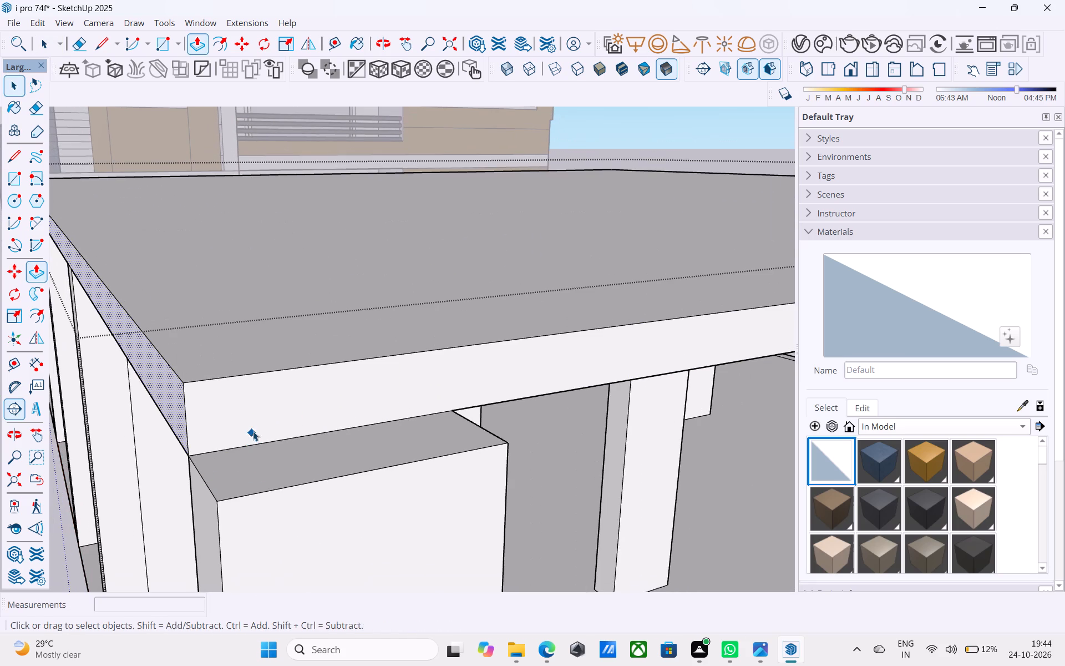
Push/Pull the slab's front edge face, opposite the building, outward to the front columns' outer faces.
left_click(253, 431)
key("p")
left_click(253, 429)
left_click(263, 494)
key("space")
Push/Pull the slab's edge face opposite the red-axis side outward to the outer faces of its columns.
scroll(265, 488, "down", 6)
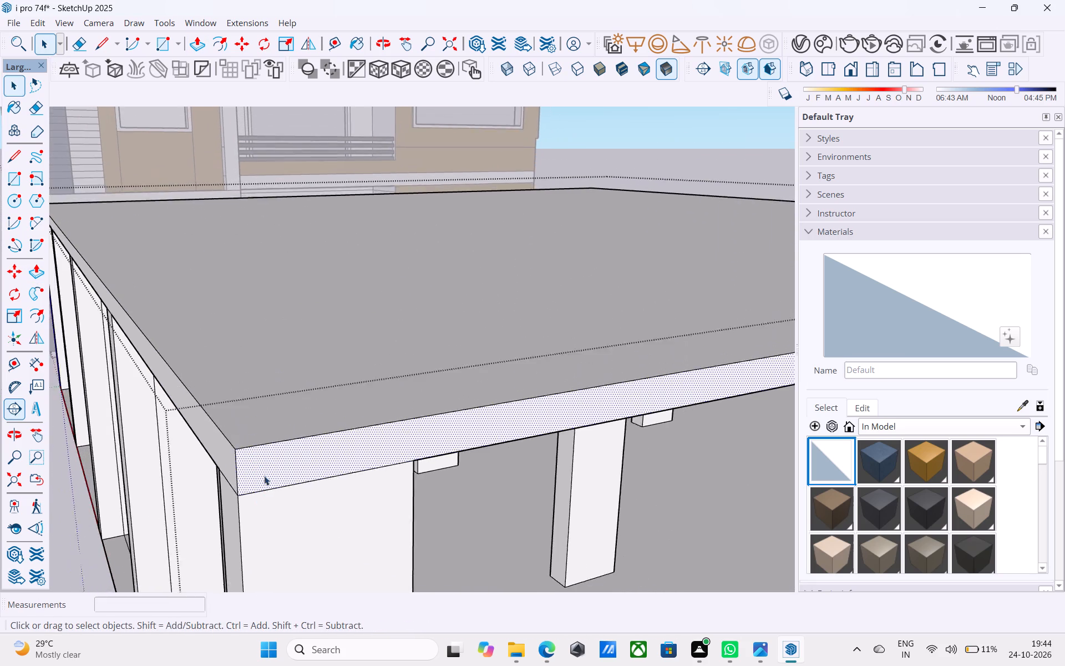
scroll(264, 476, "down", 12)
middle_click_drag(455, 384, 41, 393)
middle_click_drag(408, 386, 179, 390)
scroll(234, 363, "down", 7)
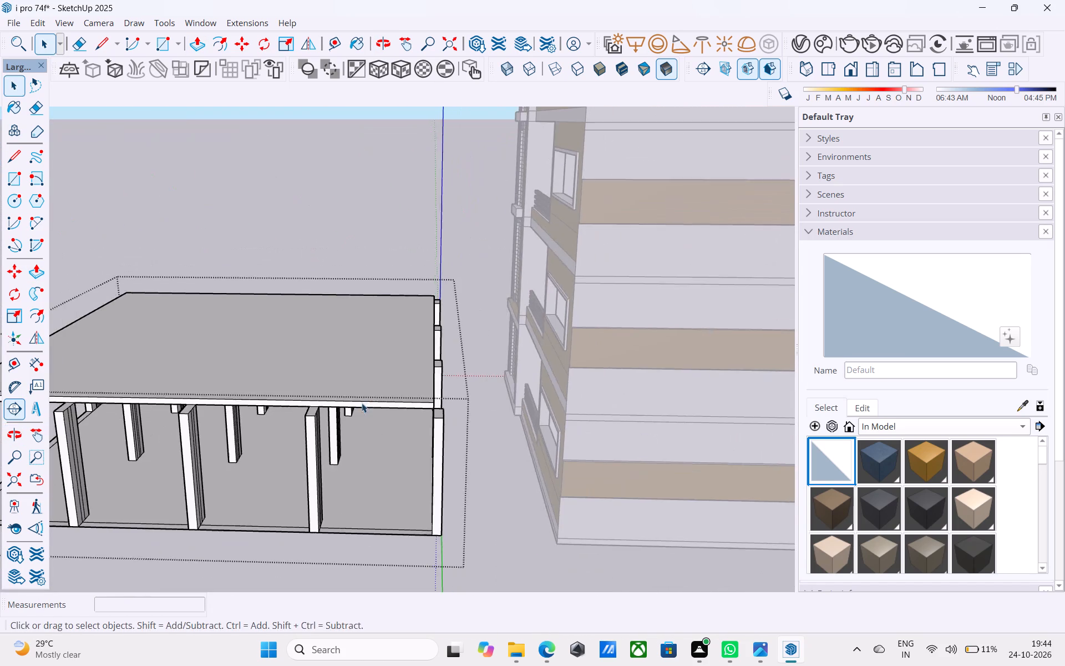
middle_click_drag(362, 403, 354, 407)
scroll(382, 423, "up", 8)
left_click(513, 372)
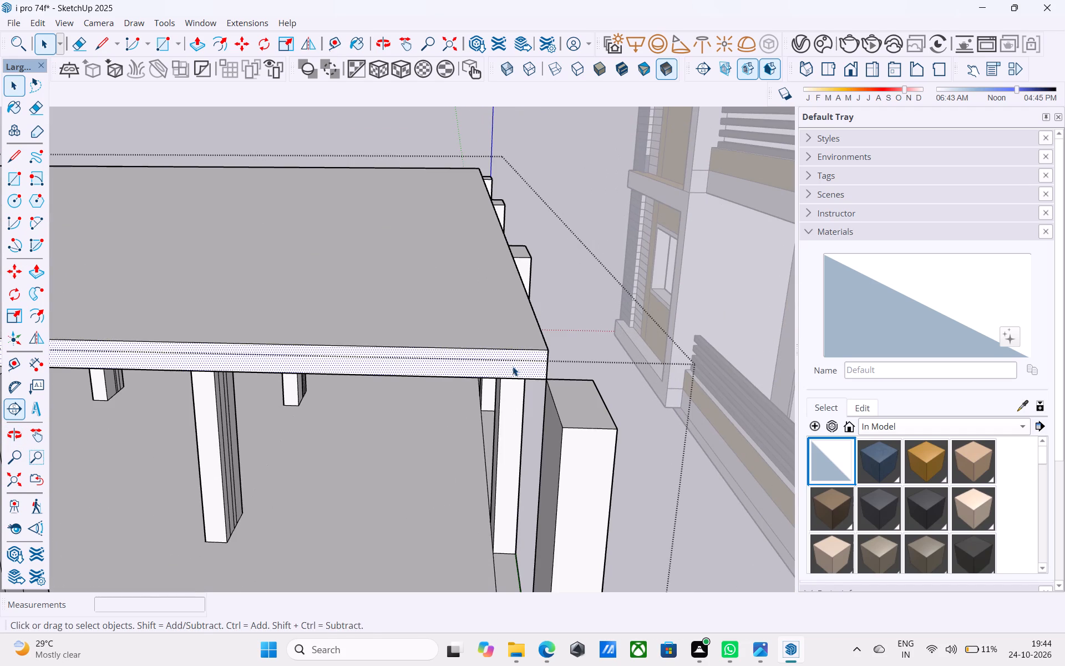
key("p")
left_click(513, 366)
left_click(587, 425)
middle_click_drag(587, 425, 528, 401)
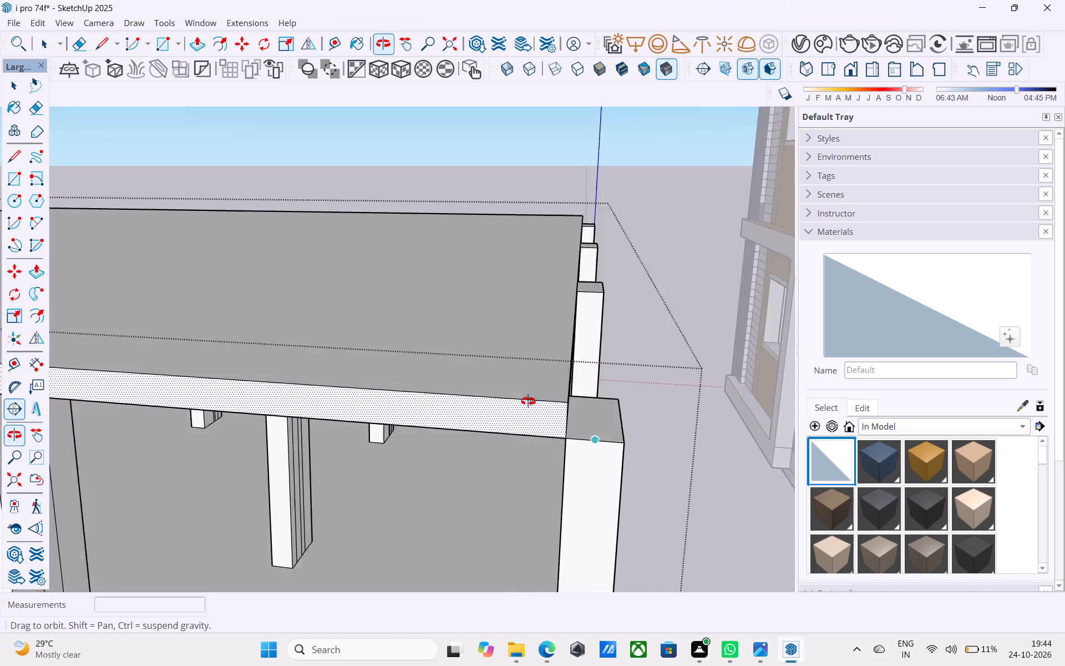
middle_click_drag(528, 401, 455, 387)
key("space")
Push/Pull the slab's edge face along the green axis out to the columns' outer faces and leave the group.
scroll(409, 369, "down", 5)
scroll(521, 439, "up", 5)
left_click(506, 380)
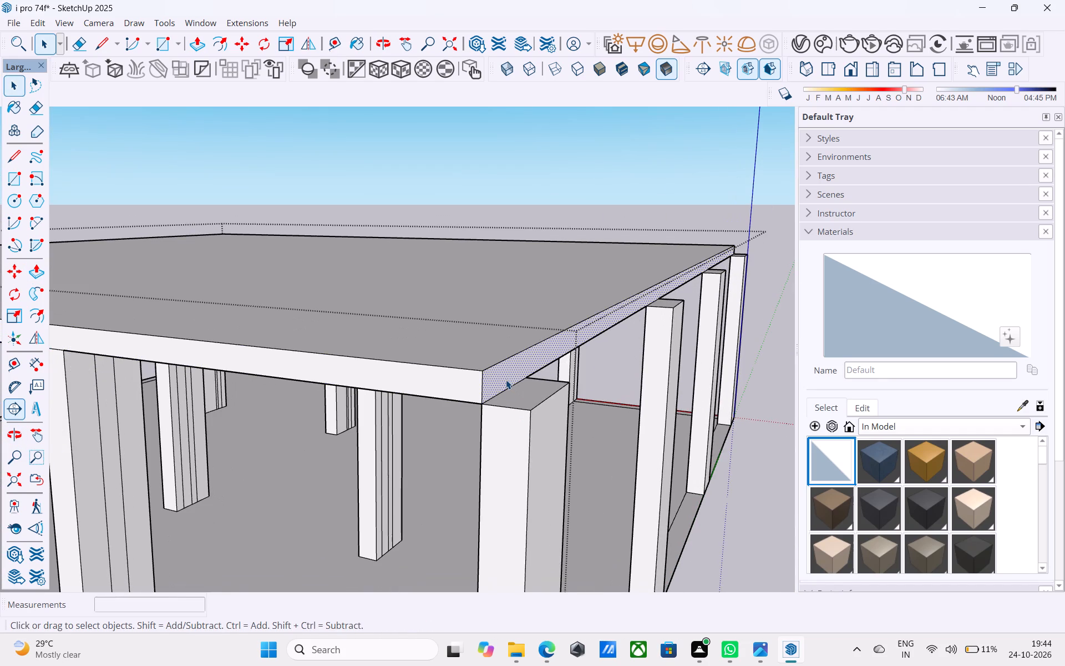
key("p")
left_click(506, 380)
left_click(532, 419)
key("space")
scroll(534, 418, "down", 20)
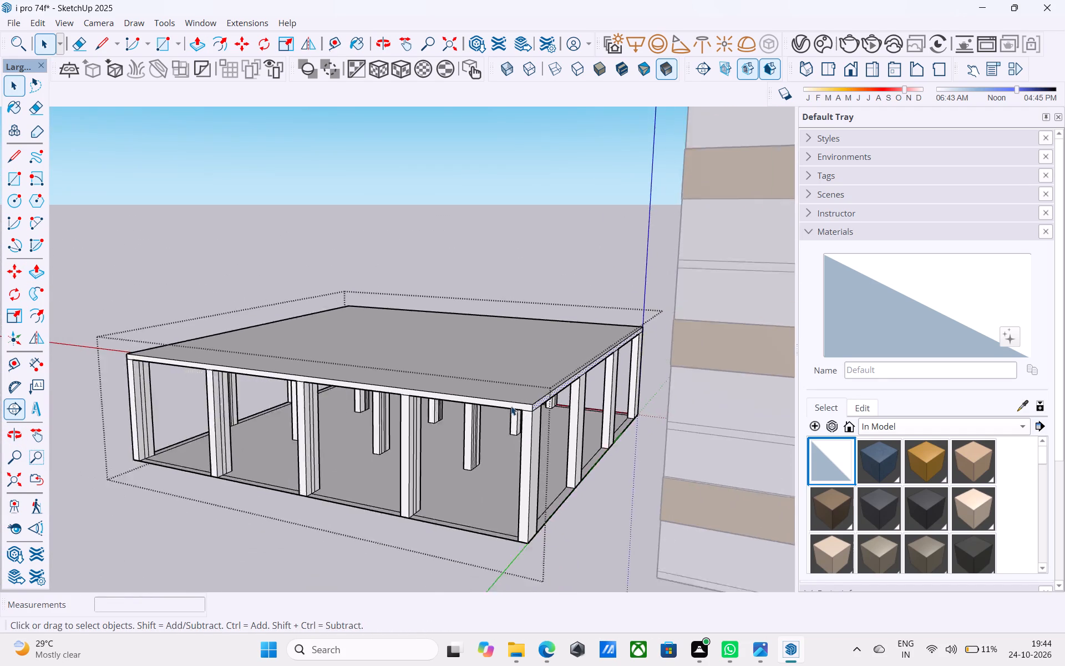
scroll(511, 406, "down", 5)
middle_click_drag(479, 409, 724, 446)
left_click(709, 463)
Move the entire four-storey building about 50' 4" onto the columned structure, matching its bottom front corner to the roof slab's top corner.
scroll(429, 402, "down", 6)
middle_click_drag(371, 401, 673, 446)
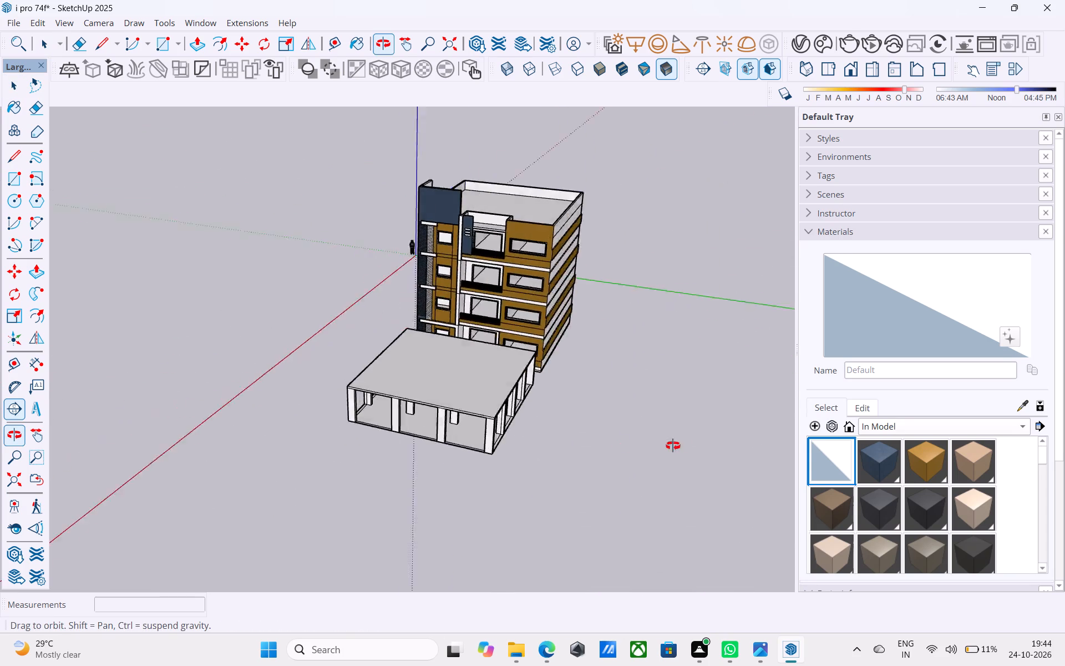
middle_click_drag(673, 446, 681, 443)
scroll(420, 312, "up", 5)
middle_click_drag(437, 311, 782, 254)
scroll(474, 356, "down", 4)
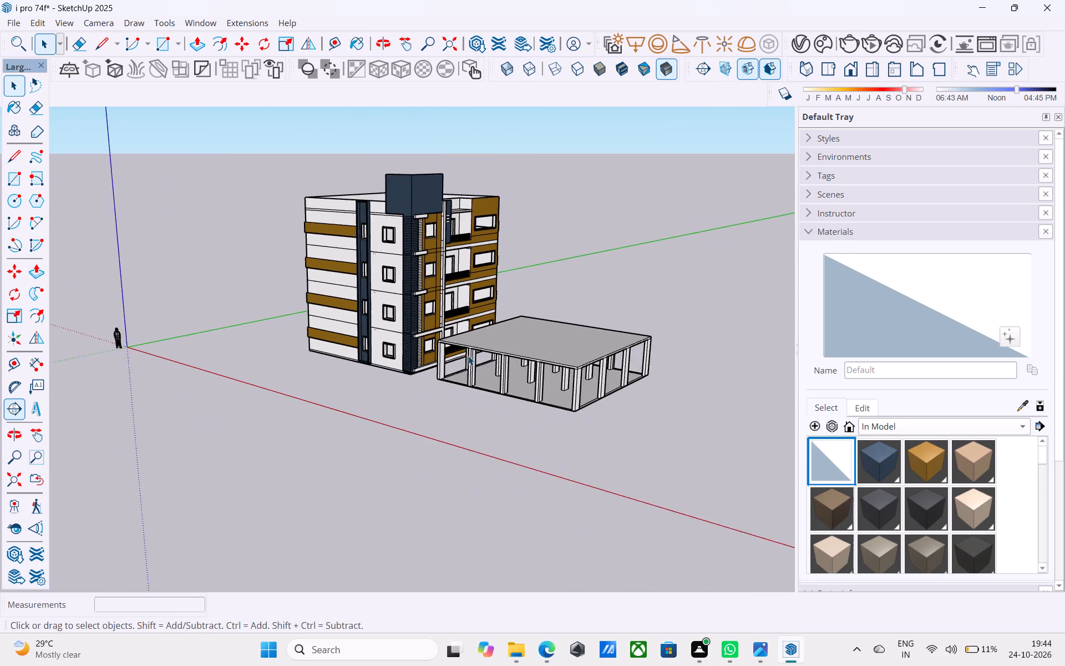
middle_click_drag(465, 357, 656, 397)
left_click_drag(437, 382, 301, 142)
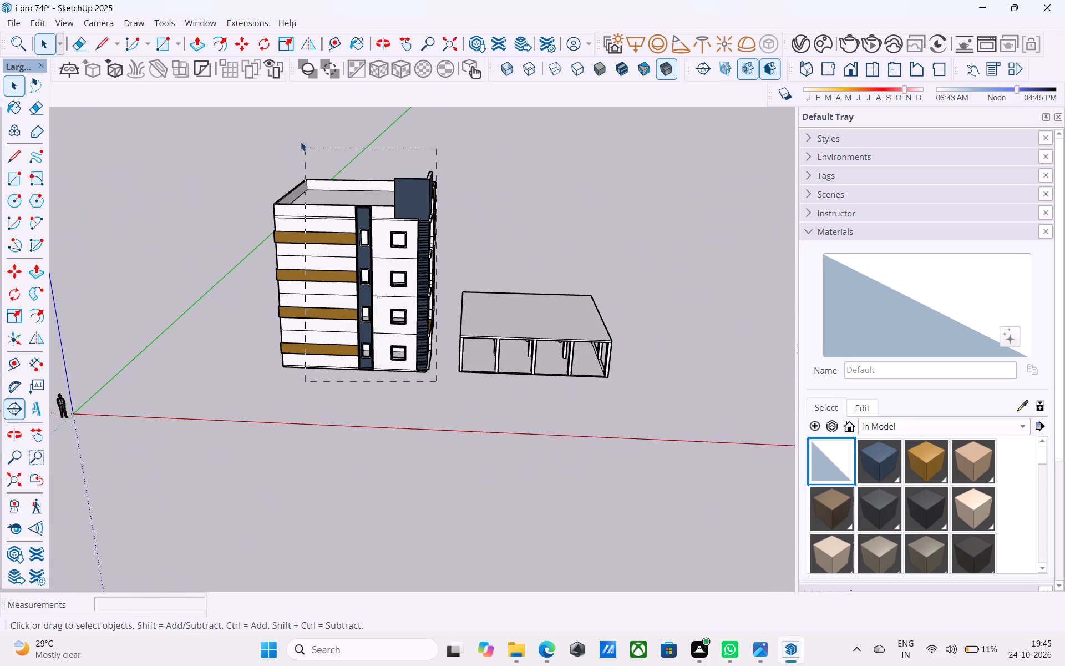
left_click_drag(301, 142, 295, 134)
middle_click_drag(380, 233, 70, 220)
middle_click_drag(438, 300, 128, 294)
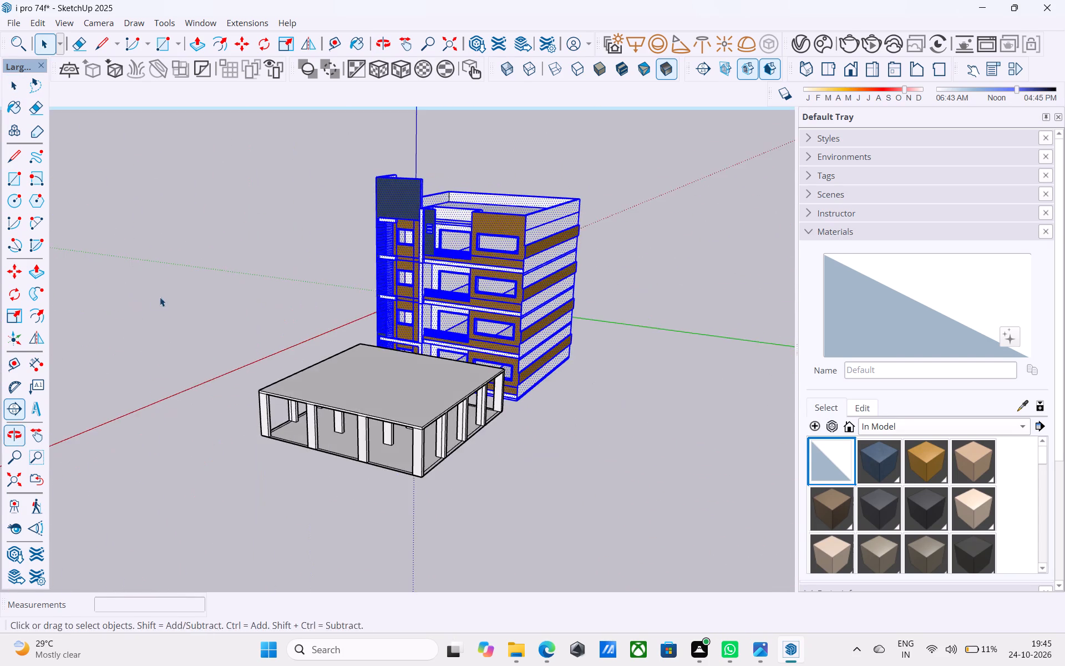
scroll(183, 297, "down", 3)
middle_click_drag(201, 305, 419, 345)
key("m")
middle_click_drag(349, 358, 603, 360)
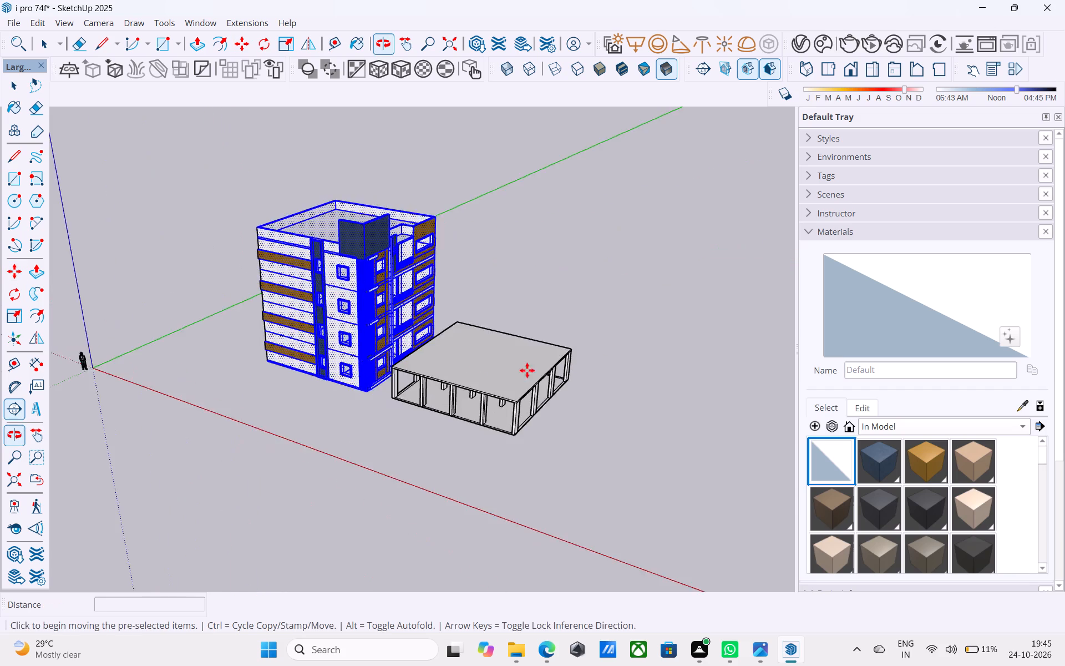
scroll(430, 376, "up", 20)
scroll(430, 376, "up", 4)
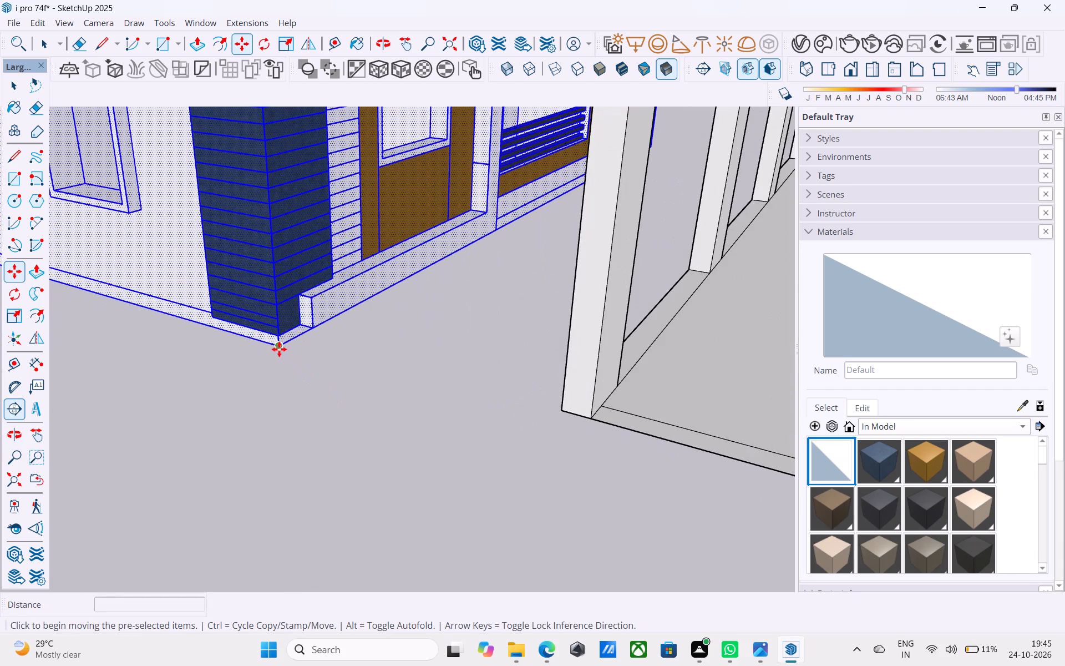
left_click(278, 347)
scroll(251, 344, "down", 20)
scroll(251, 344, "down", 4)
middle_click_drag(457, 310, 452, 345)
scroll(448, 340, "up", 9)
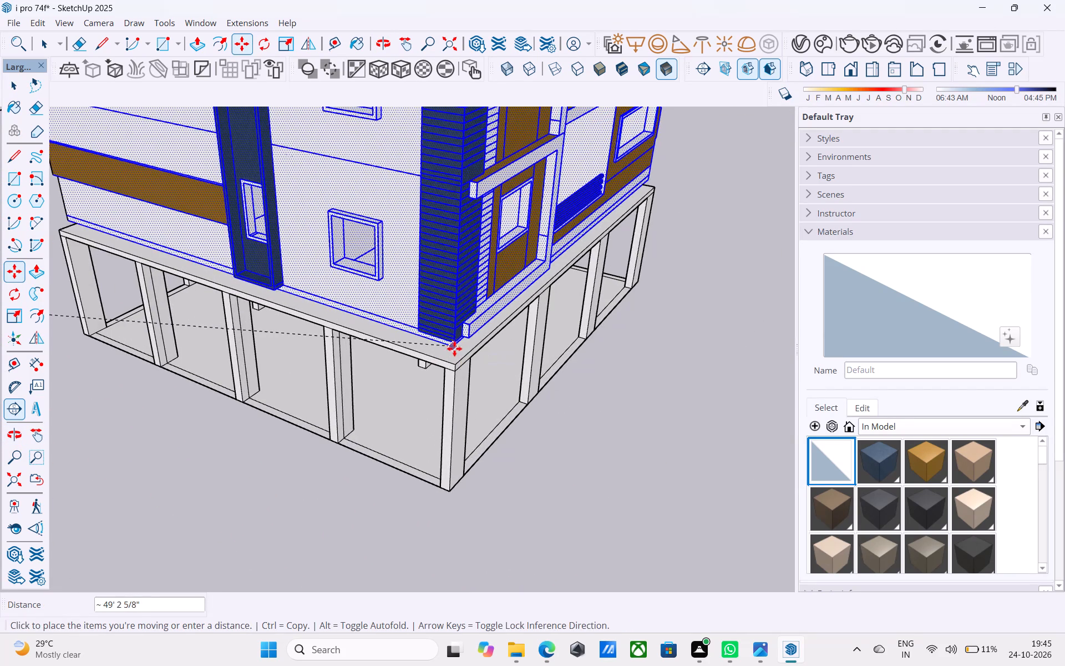
left_click(455, 362)
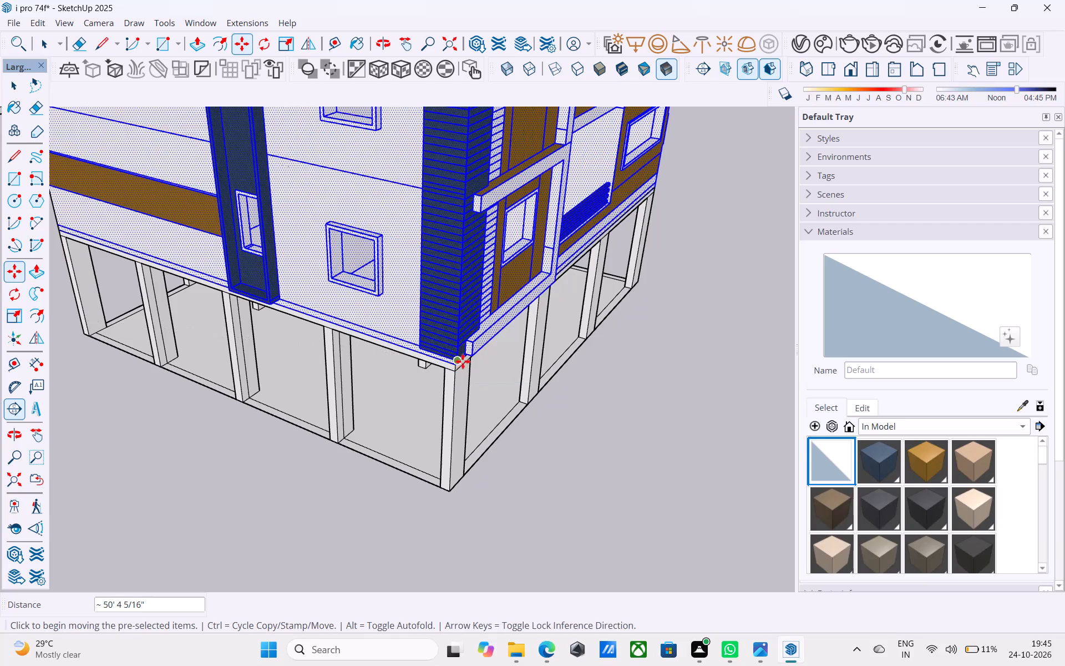
Examine how the building sits on the columned base from several sides.
scroll(480, 353, "down", 4)
middle_click_drag(508, 344, 270, 300)
middle_click_drag(508, 329, 302, 316)
scroll(277, 309, "down", 10)
middle_click_drag(413, 327, 118, 345)
scroll(356, 395, "up", 2)
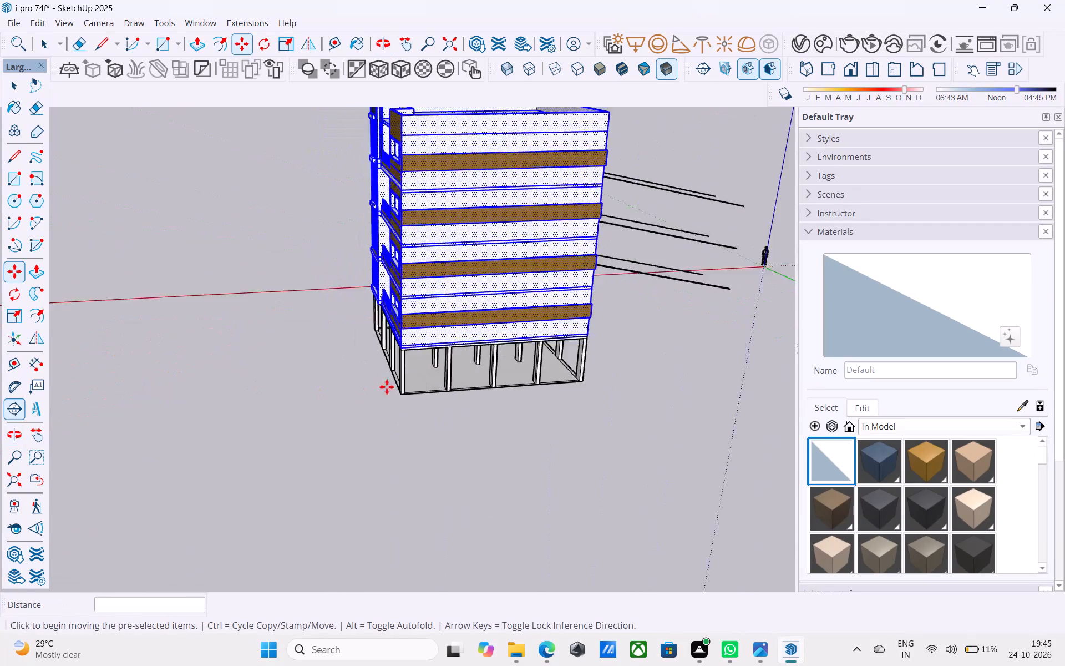
scroll(387, 387, "up", 8)
middle_click_drag(486, 351, 762, 292)
key("space")
scroll(525, 337, "down", 11)
middle_click_drag(468, 397, 574, 401)
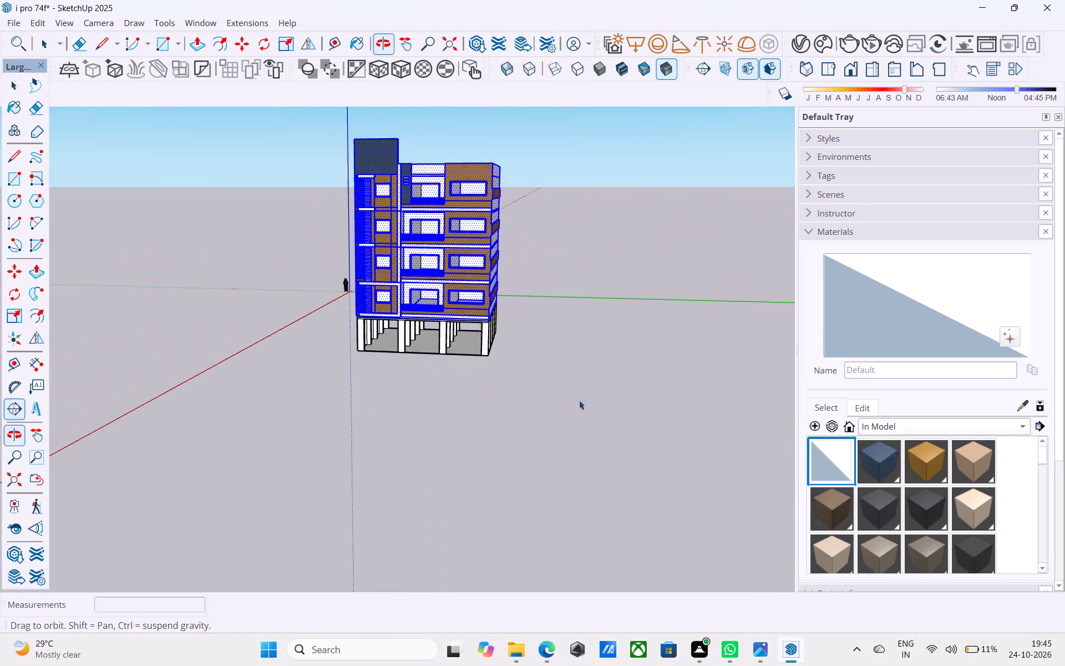
Deselect the building and save the model.
left_click(622, 319)
middle_click_drag(430, 315, 567, 417, "shift")
key("ctrl+s")
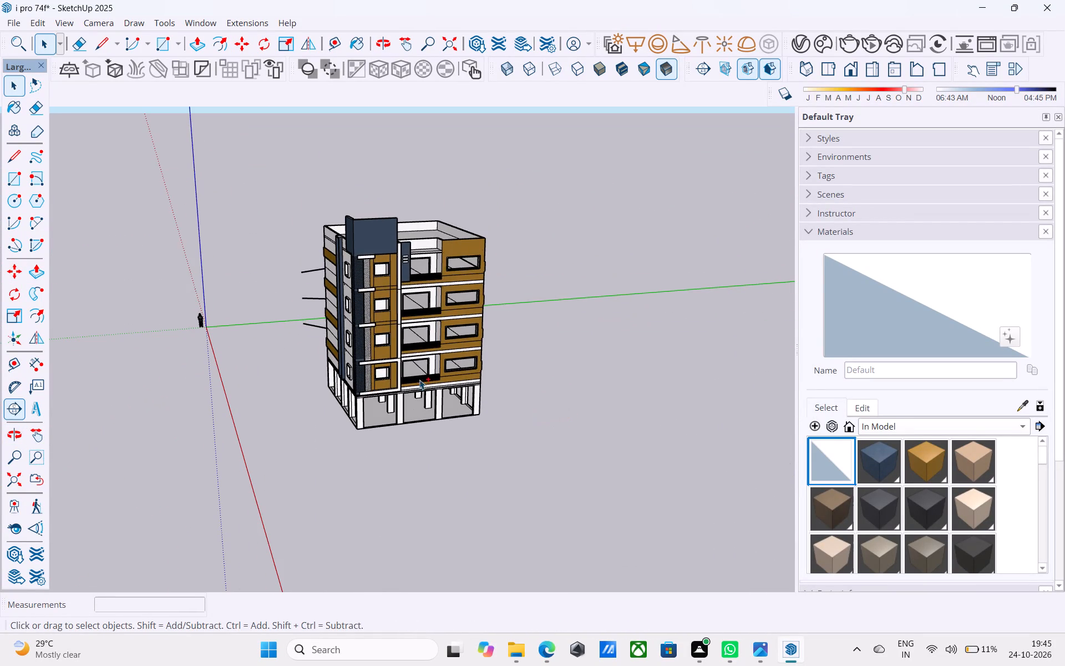
Examine the assembled building's front elevation and its rooftop.
scroll(358, 289, "up", 4)
scroll(365, 303, "down", 4)
middle_click_drag(367, 355, 376, 268)
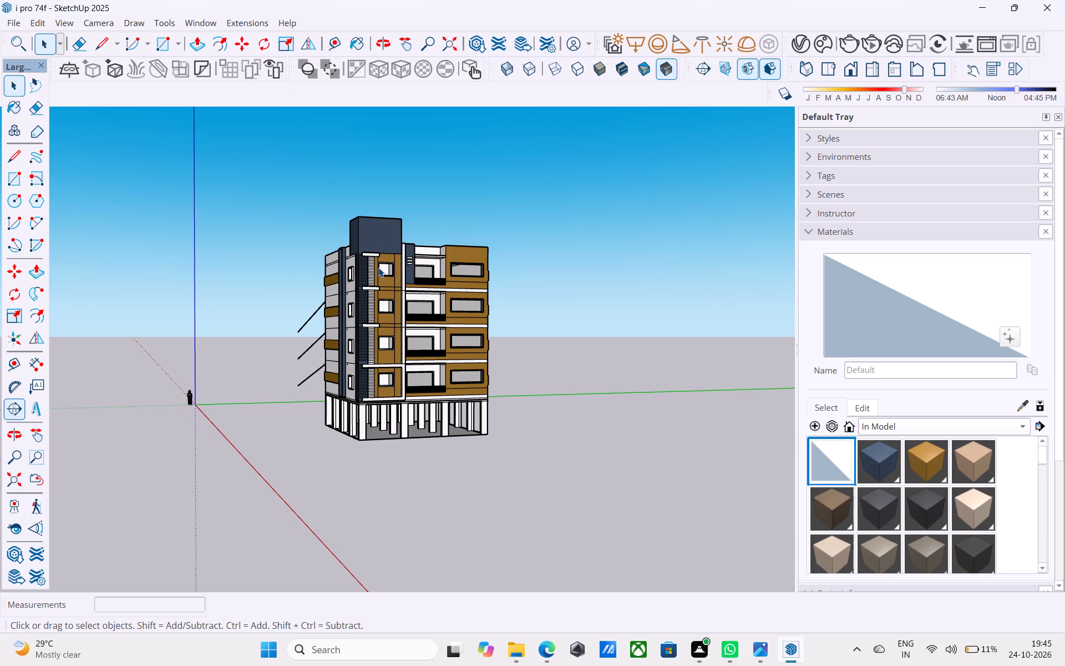
middle_click_drag(433, 227, 368, 250)
scroll(383, 274, "up", 4)
middle_click_drag(448, 293, 391, 297)
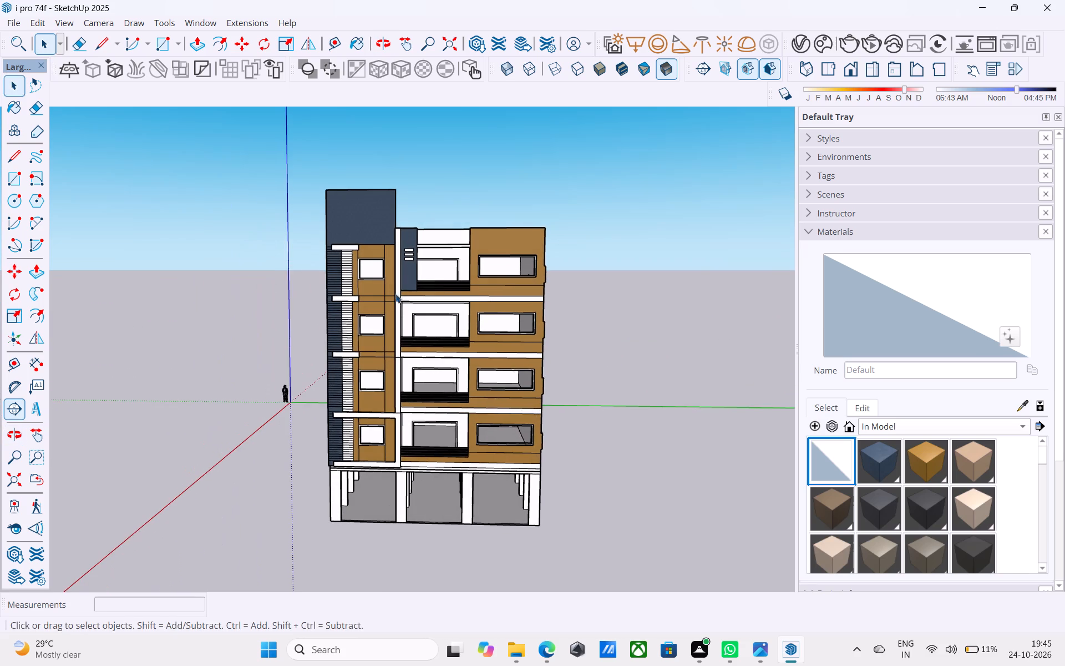
scroll(399, 291, "down", 2)
middle_click_drag(399, 291, 396, 428)
scroll(446, 226, "up", 3)
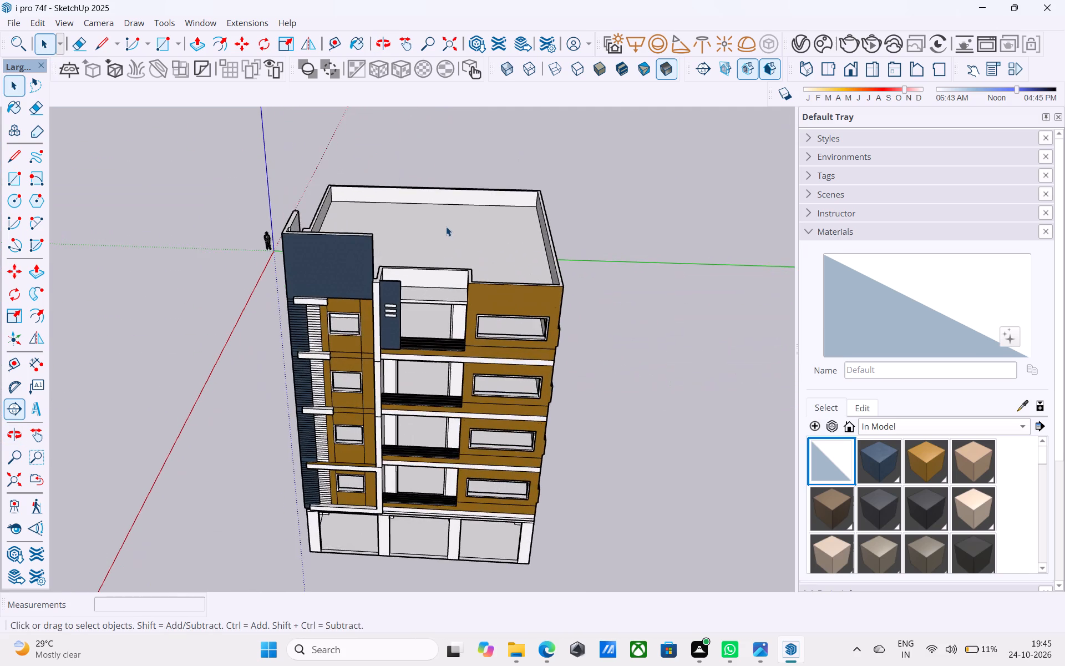
Draw a 6" line across the parapet top where the balcony recess meets the ochre front wall.
scroll(446, 226, "down", 5)
middle_click_drag(445, 226, 434, 199)
scroll(443, 230, "up", 10)
middle_click_drag(443, 268, 344, 337)
middle_click_drag(258, 319, 267, 333)
scroll(267, 334, "up", 3)
key("l")
scroll(267, 329, "up", 3)
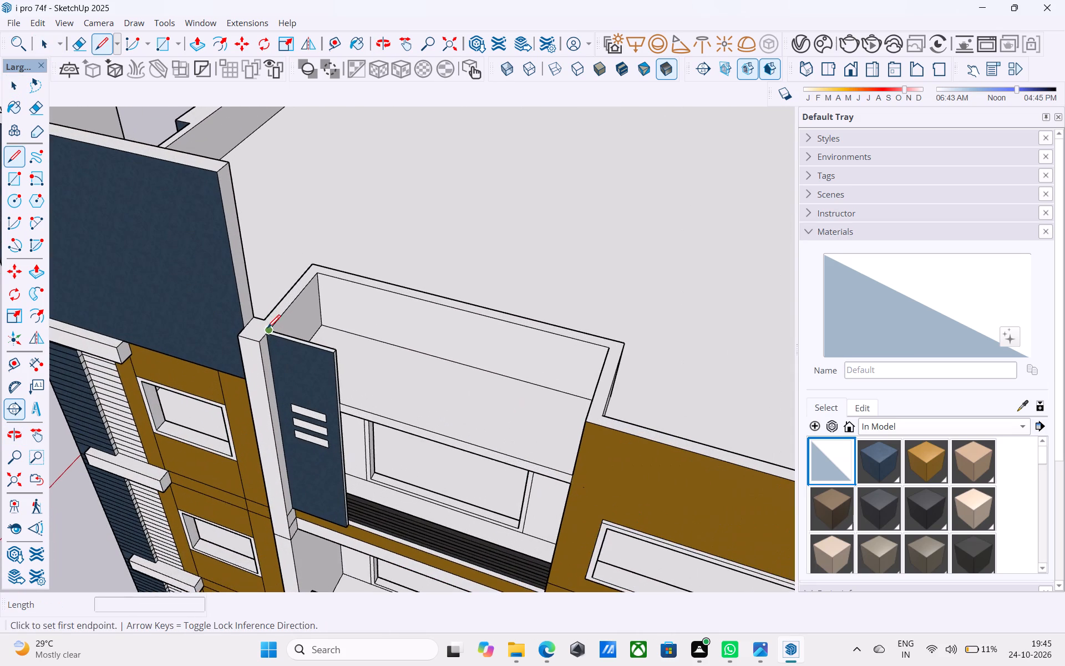
scroll(461, 371, "down", 3)
middle_click_drag(439, 371, 334, 401)
scroll(461, 502, "up", 2)
left_click(424, 471)
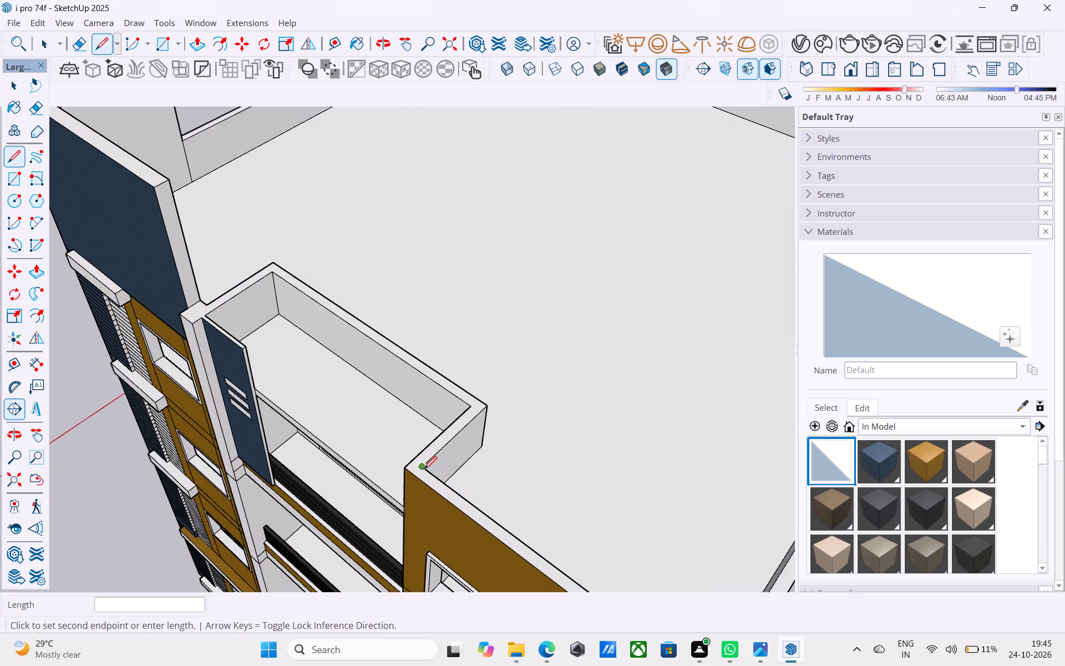
scroll(412, 462, "up", 8)
left_click(412, 461)
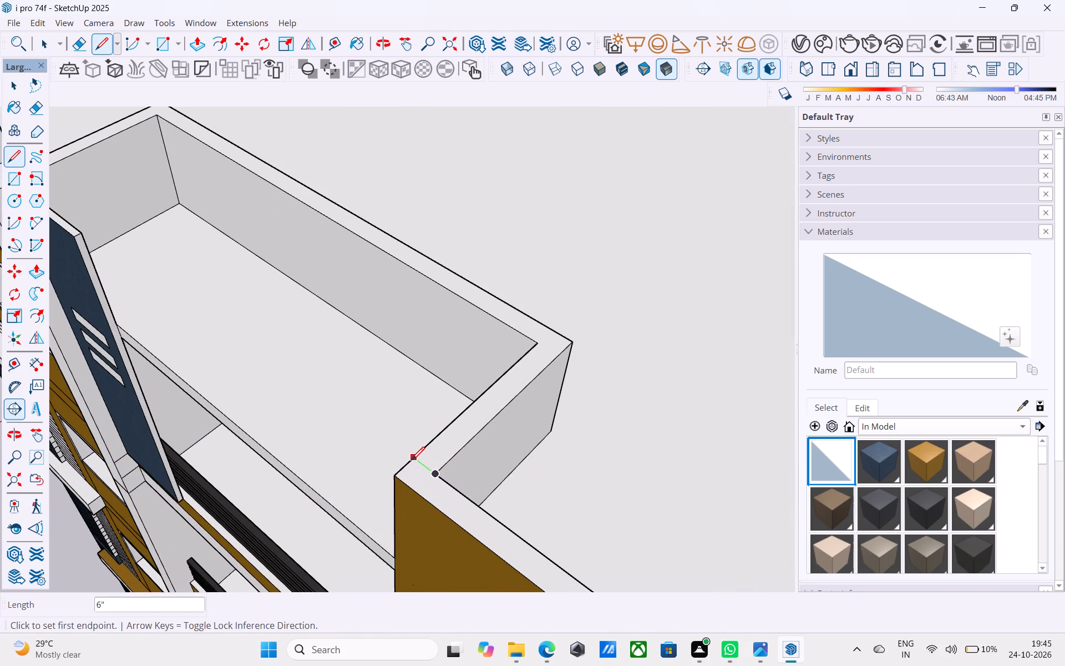
Draw a 6" line across the parapet top at the recess's opposite end, beside the white column.
scroll(372, 431, "down", 6)
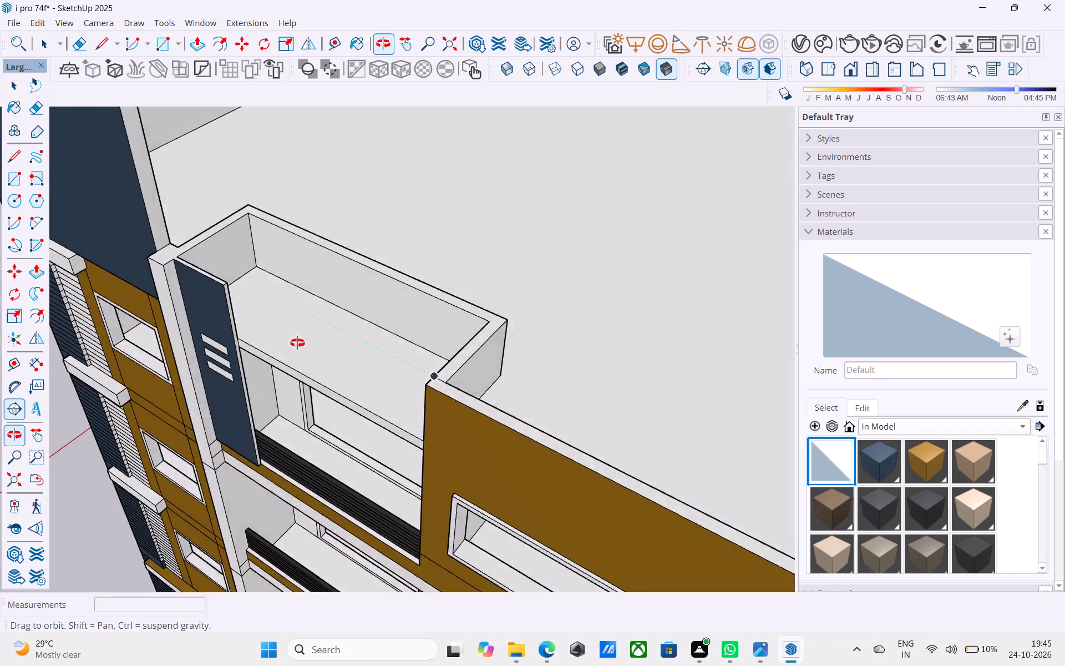
middle_click_drag(184, 401, 327, 504, "shift")
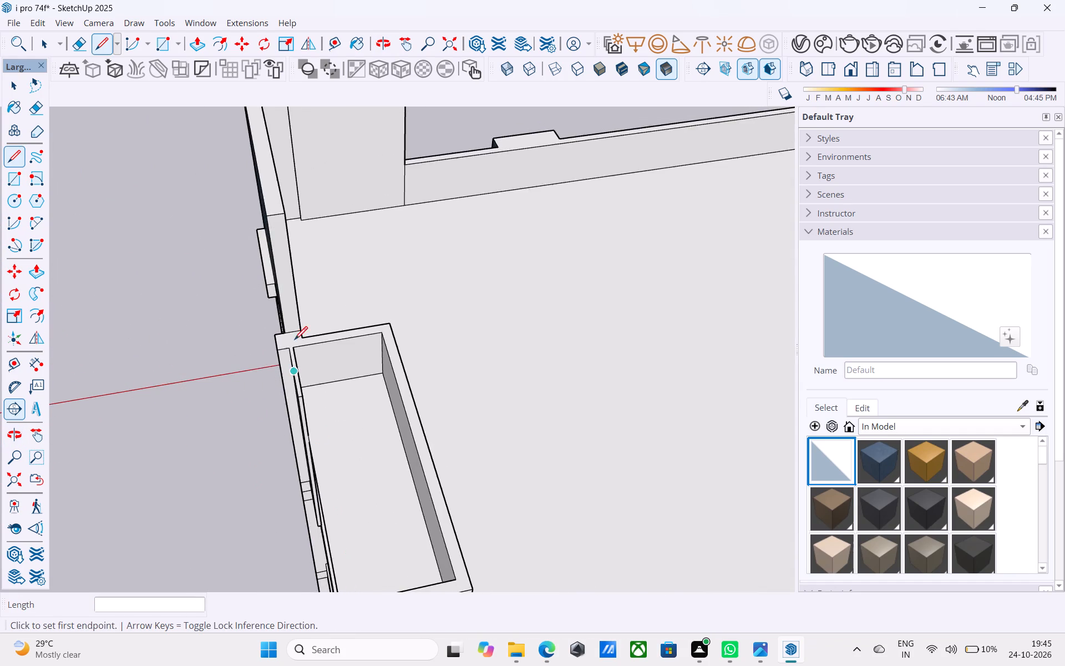
scroll(295, 339, "up", 9)
left_click(312, 339)
left_click(315, 356)
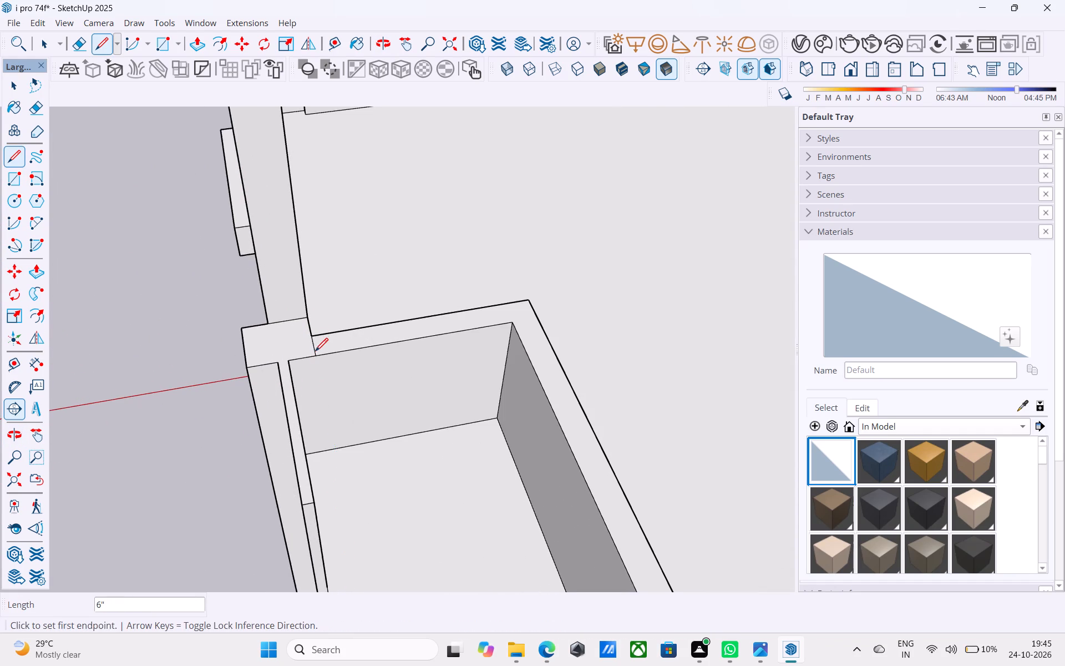
Push the recessed parapet around the top balcony down 3' to the roof surface.
scroll(315, 350, "down", 6)
middle_click_drag(322, 380, 285, 231, "shift")
scroll(282, 218, "down", 6)
middle_click_drag(333, 312, 306, 372)
scroll(329, 382, "up", 6)
key("space")
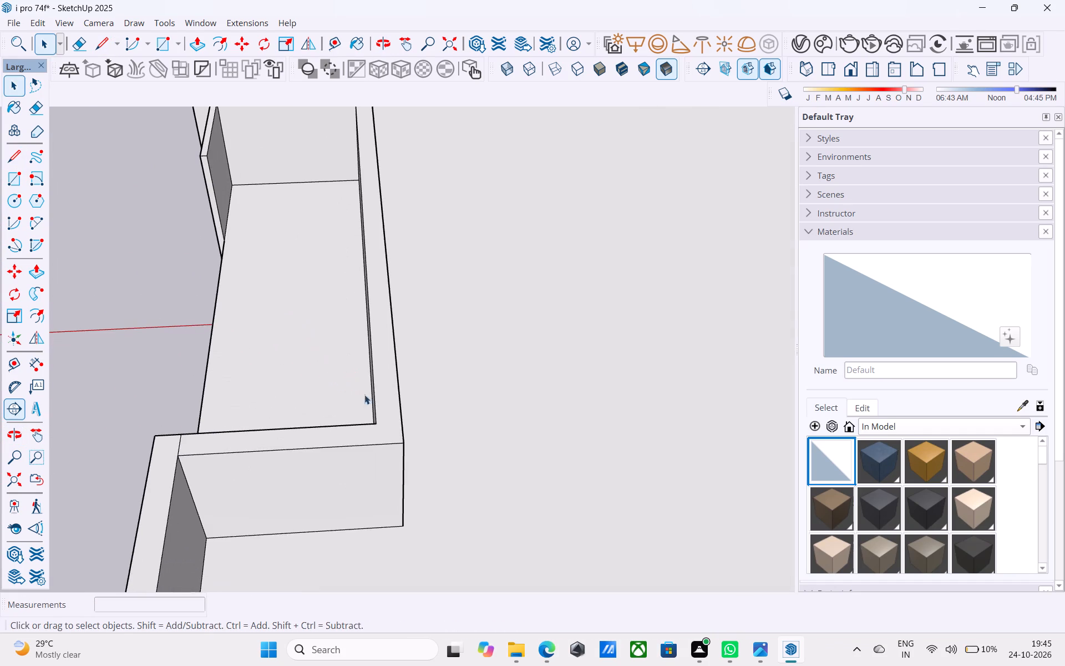
left_click(378, 396)
key("p")
left_click(379, 394)
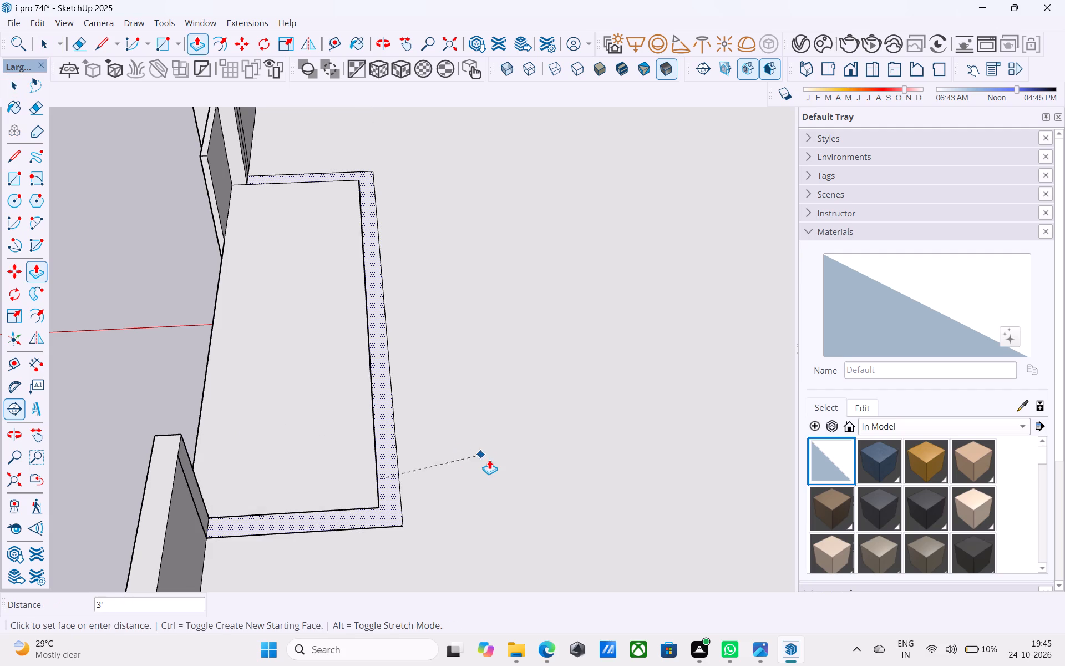
left_click(489, 460)
key("space")
Erase the lowered parapet's remaining outline edges from the roof surface.
key("e")
left_click_drag(414, 461, 358, 441)
left_click_drag(362, 531, 338, 435)
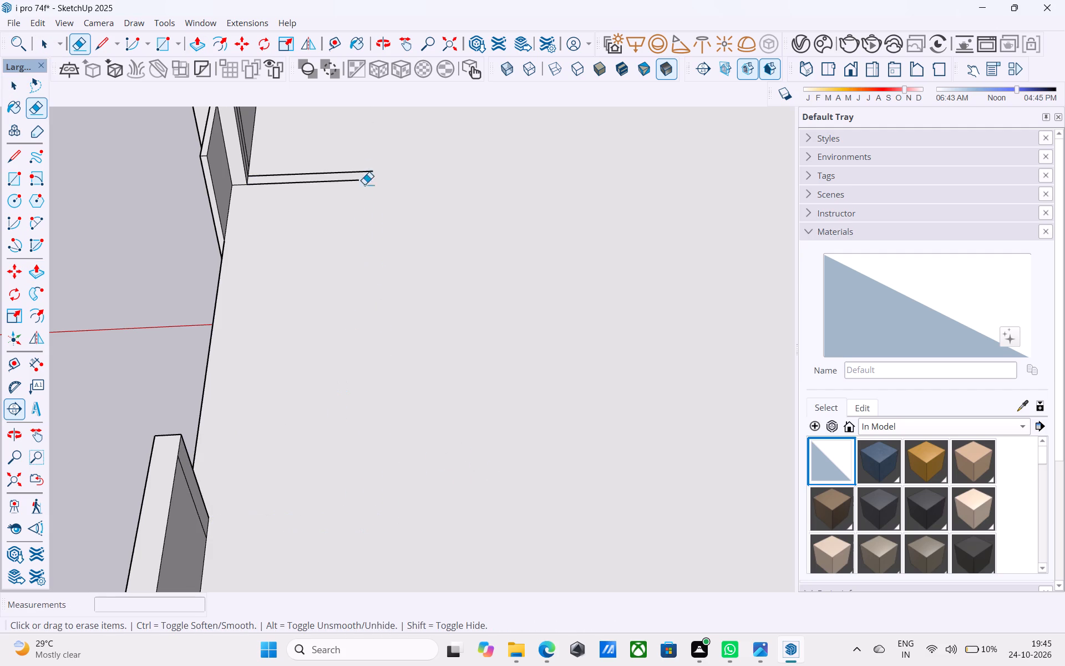
left_click_drag(363, 173, 340, 195)
Examine the open roof edge above the top balcony from the front and side.
scroll(336, 211, "down", 5)
middle_click_drag(286, 327, 500, 296)
scroll(500, 296, "down", 4)
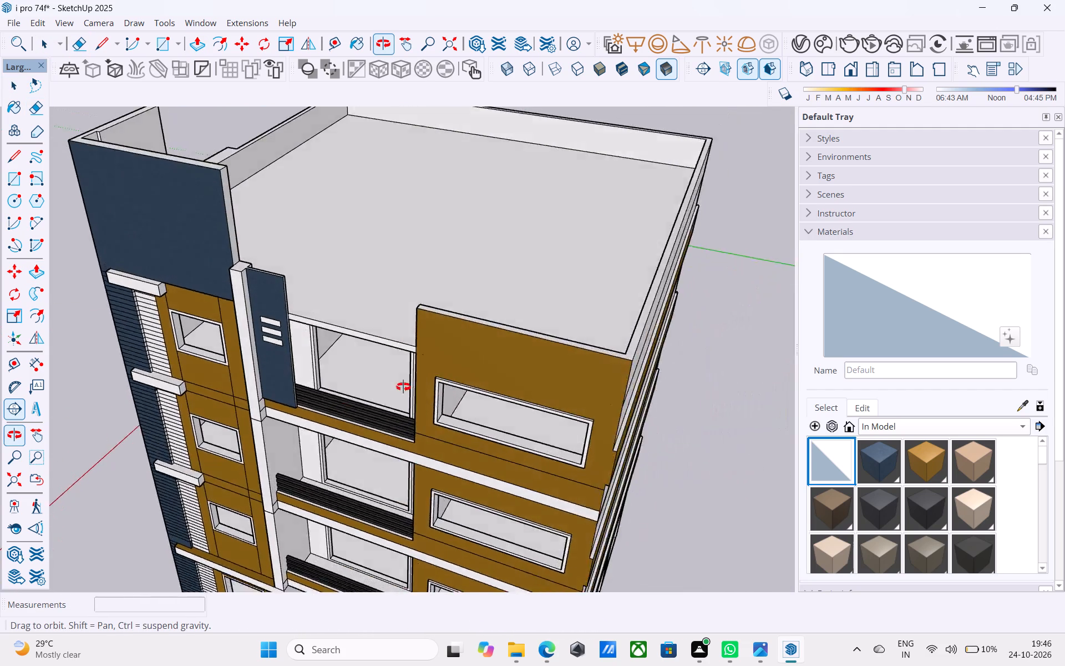
middle_click_drag(270, 344, 274, 387, "shift")
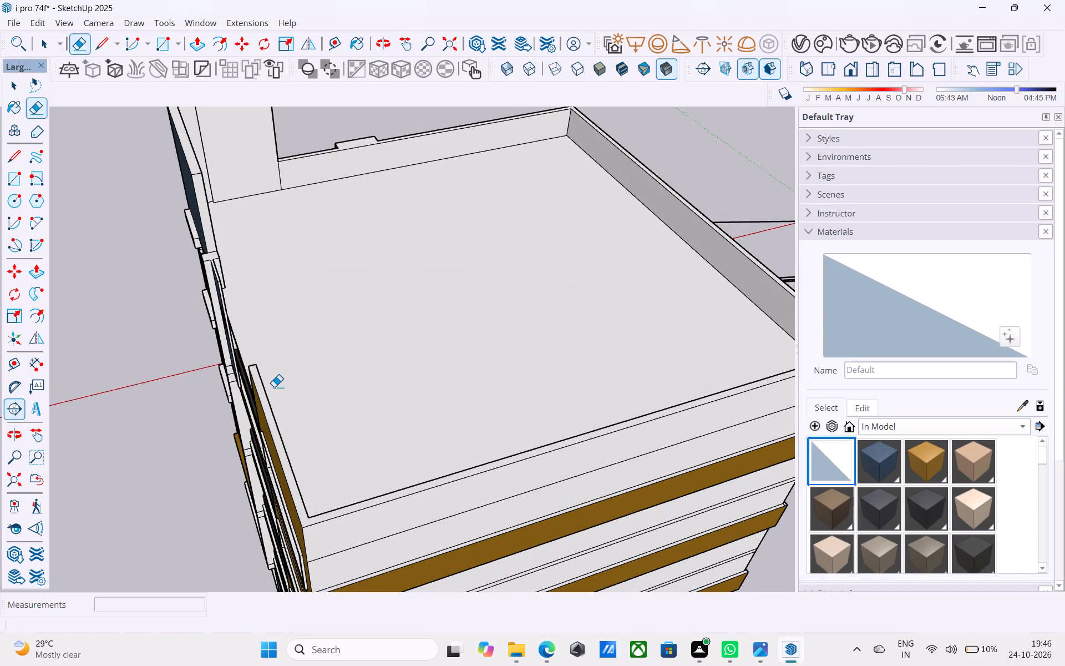
middle_click_drag(263, 359, 503, 321)
scroll(503, 321, "up", 2)
scroll(503, 321, "down", 1)
middle_click_drag(502, 321, 488, 381, "shift")
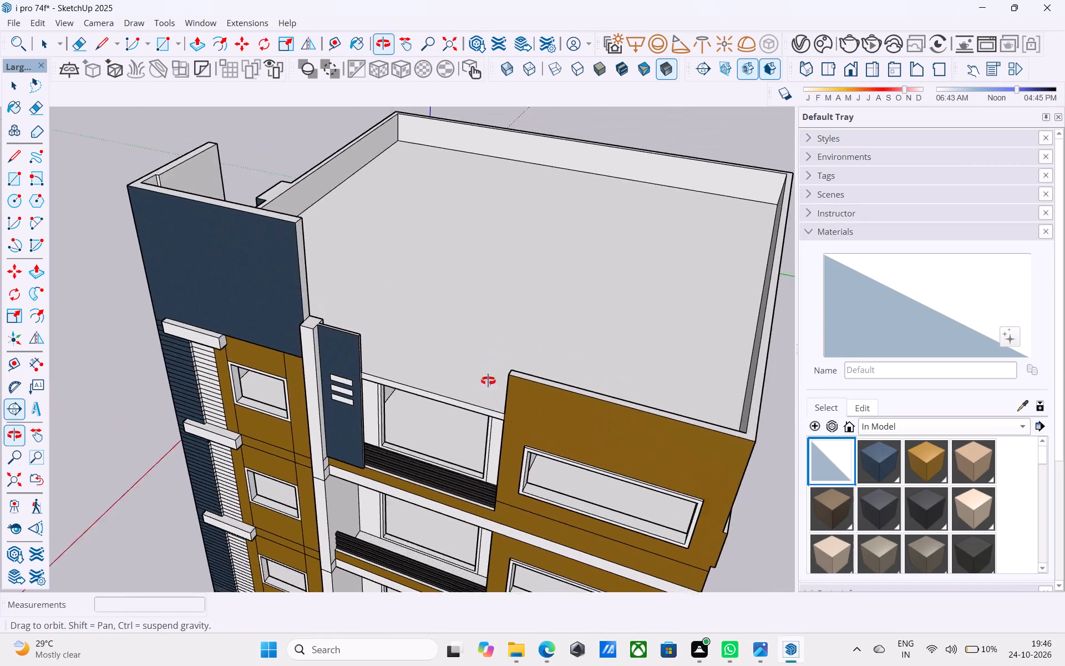
Erase the leftover vertical edge on the inner face at the ochre wall parapet's cut end.
middle_click_drag(488, 381, 147, 448, "shift")
scroll(207, 379, "up", 4)
middle_click_drag(216, 369, 102, 441)
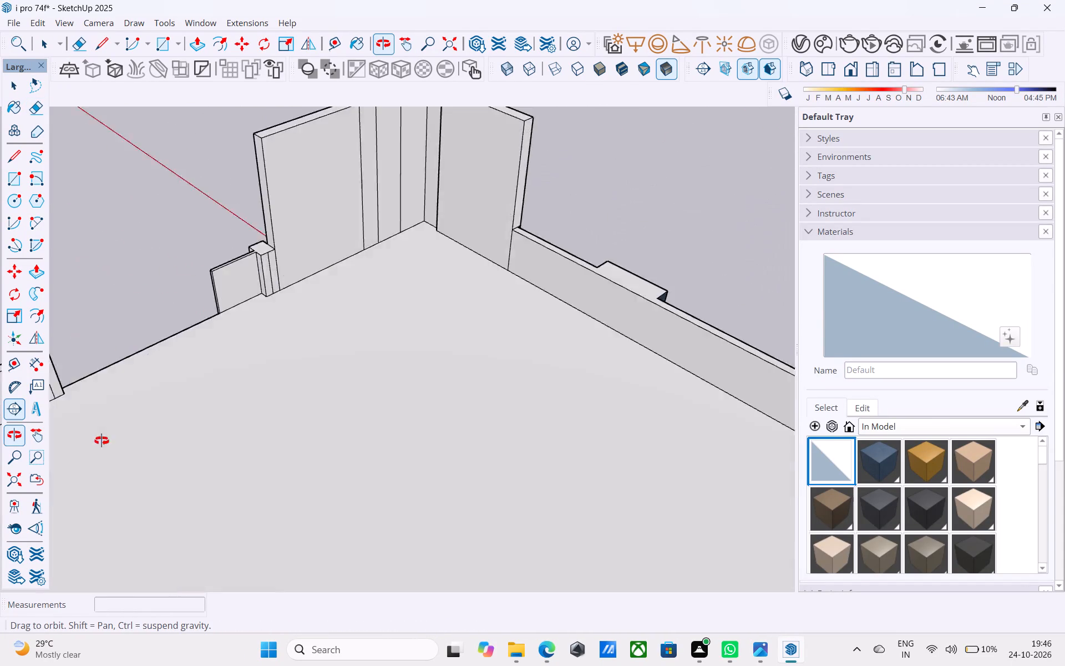
middle_click_drag(102, 441, 146, 517)
middle_click_drag(151, 403, 161, 591)
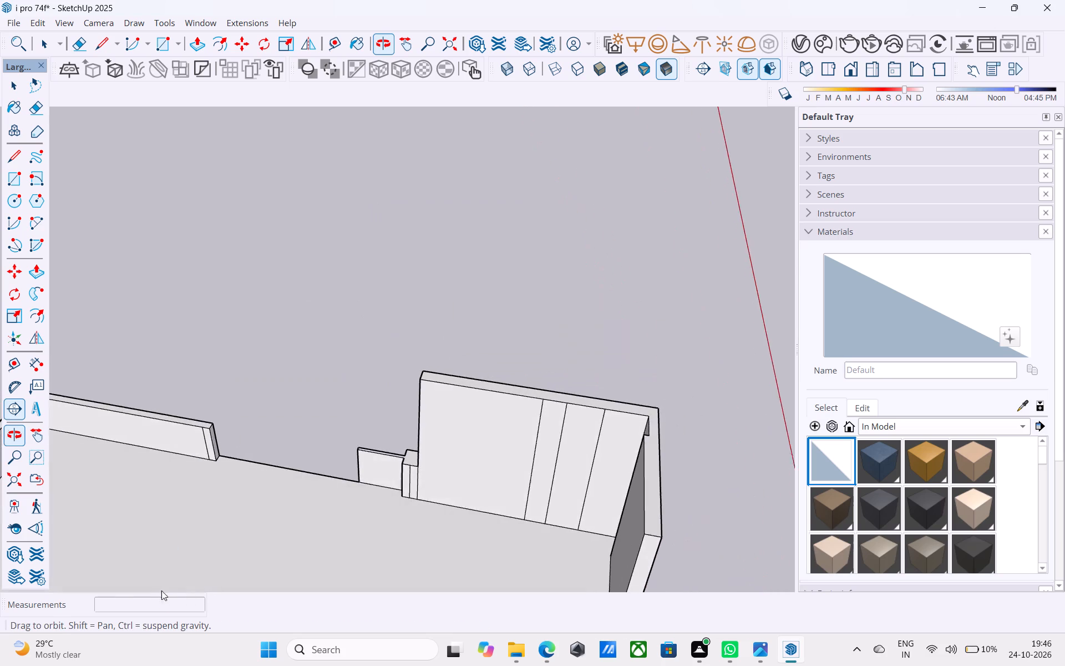
middle_click_drag(161, 591, 162, 599)
scroll(211, 443, "up", 7)
left_click(194, 431)
scroll(195, 437, "down", 5)
middle_click_drag(194, 448, 183, 448)
key("space")
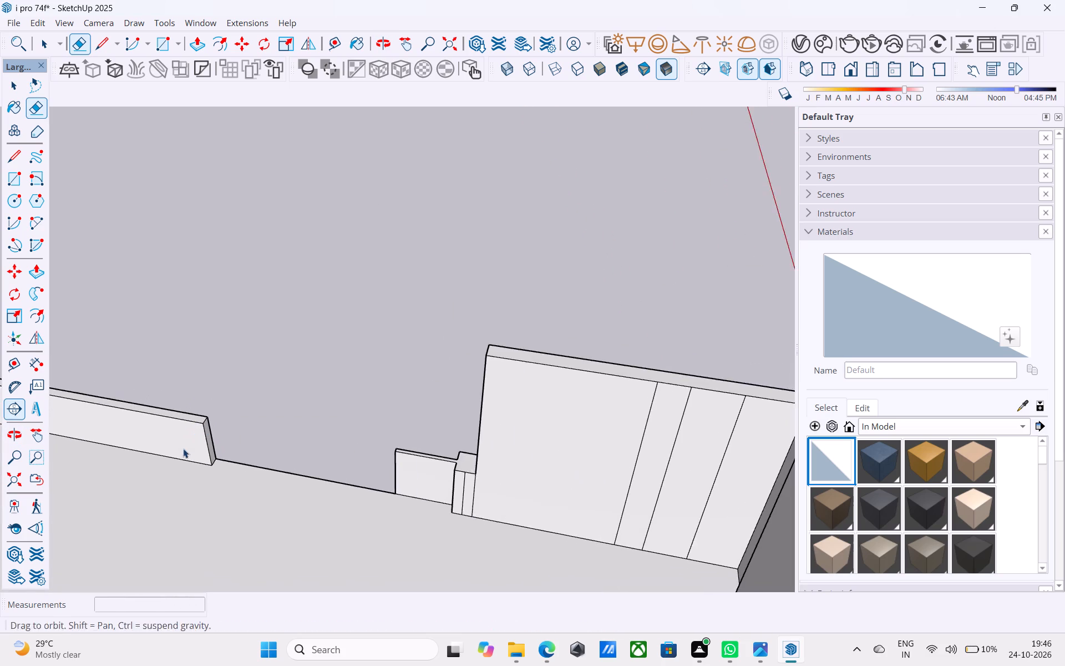
Offset the outline of the parapet stub's end face behind the slotted blue panel inward by 1".
middle_click_drag(183, 448, 85, 471)
middle_click_drag(209, 465, 733, 362)
scroll(579, 427, "up", 5)
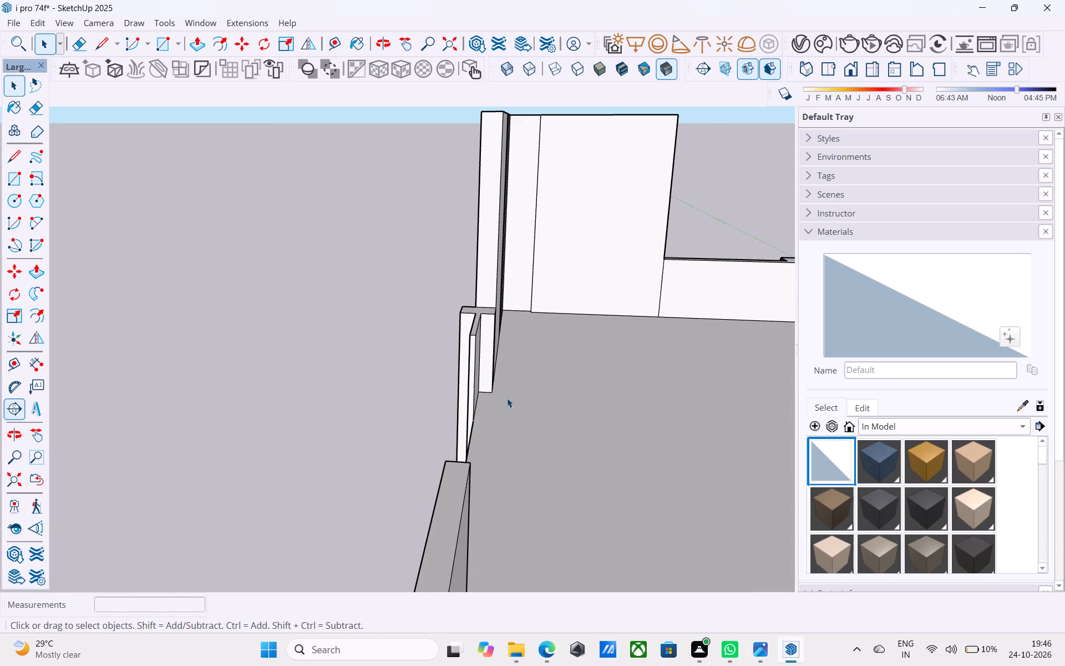
scroll(481, 341, "up", 5)
left_click(485, 331)
key("f")
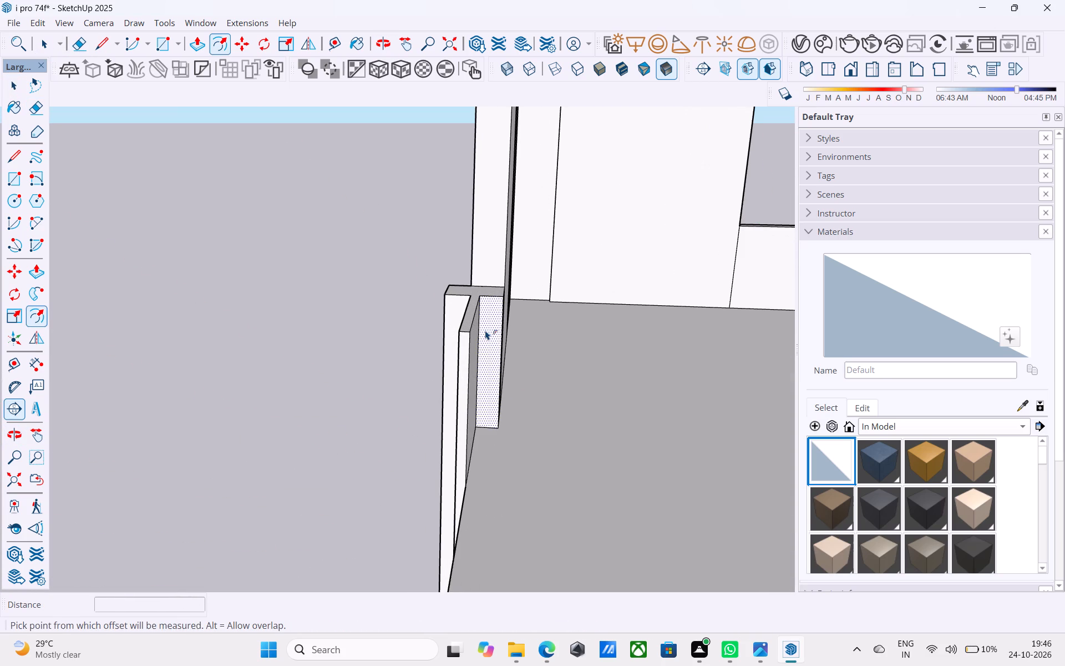
left_click(485, 330)
type("3\"")
key("Return")
type("1\"")
key("Return")
key("space")
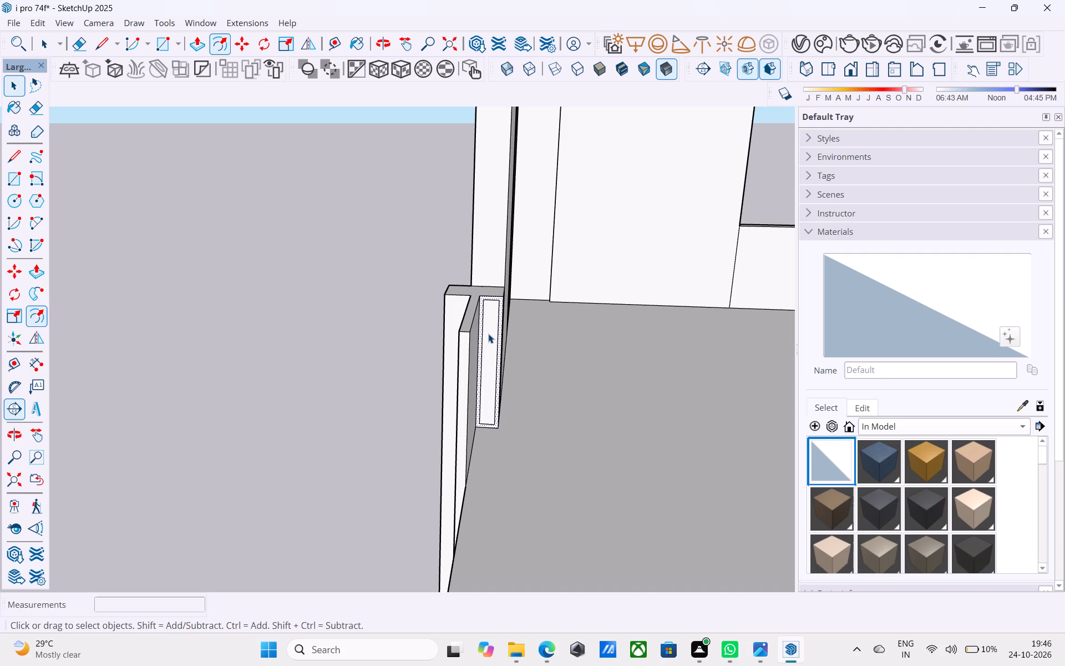
type("2\"")
key("Return")
key("space")
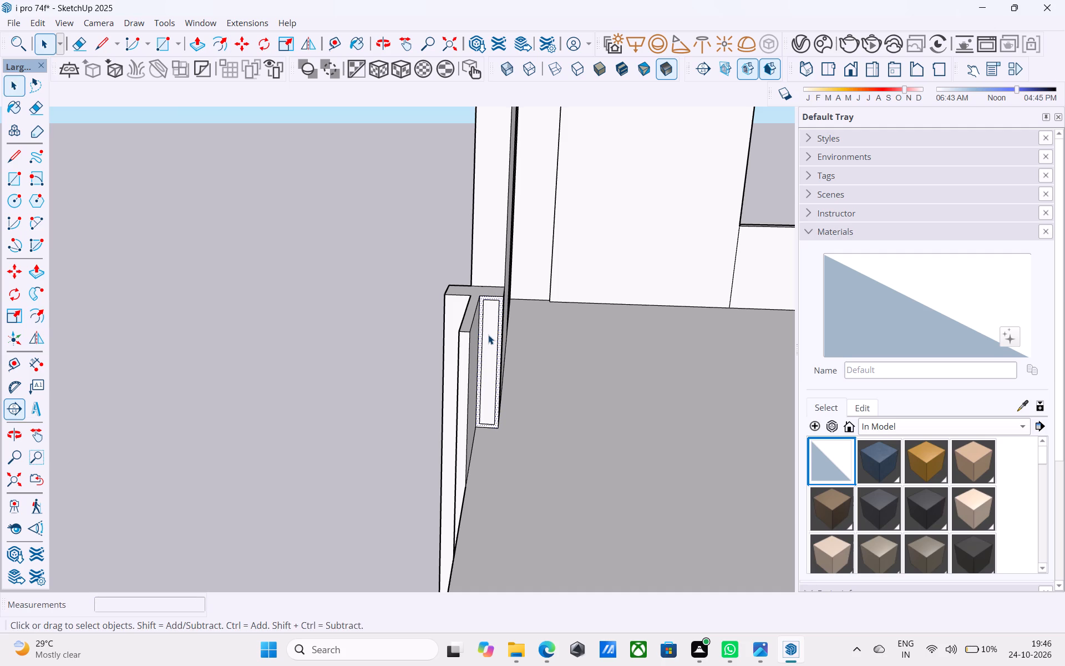
Extrude the stub's inset face across the balcony opening to the ochre wall's parapet end, forming a straight front parapet.
scroll(488, 335, "up", 3)
left_click(486, 311)
key("p")
left_click(486, 311)
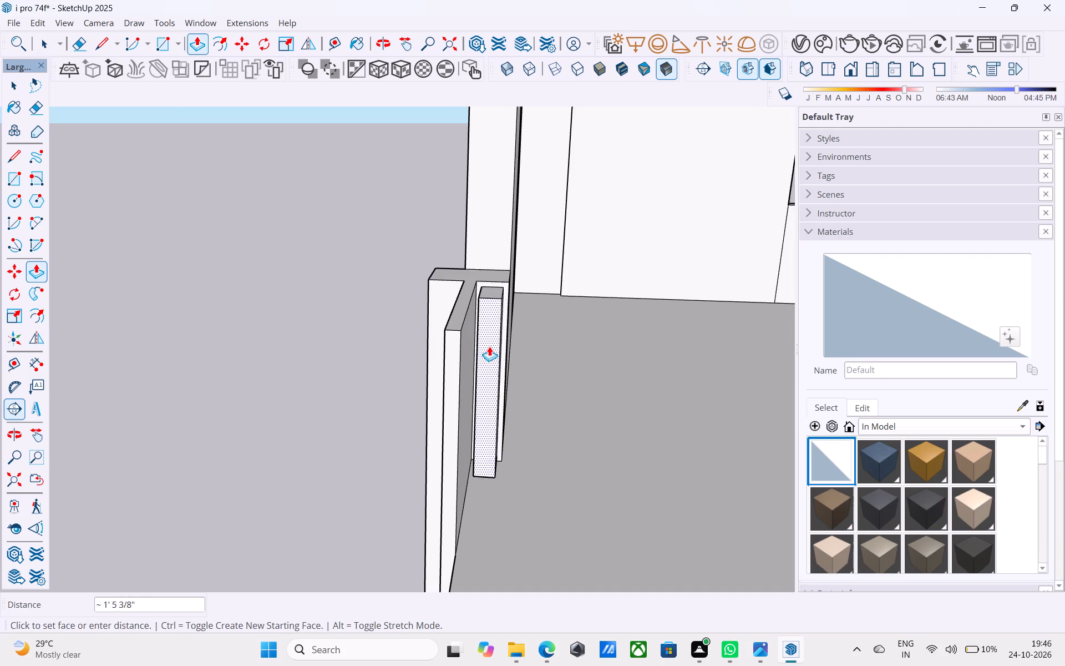
scroll(489, 346, "down", 4)
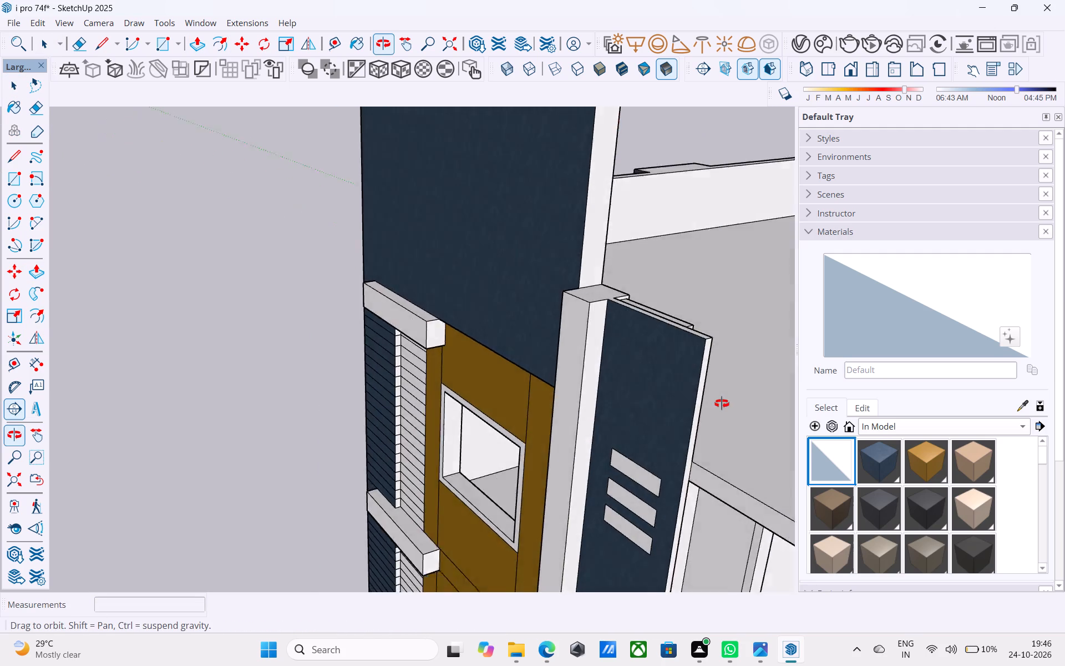
scroll(402, 352, "up", 5)
left_click(424, 277)
scroll(427, 279, "down", 6)
middle_click_drag(422, 370, 219, 326)
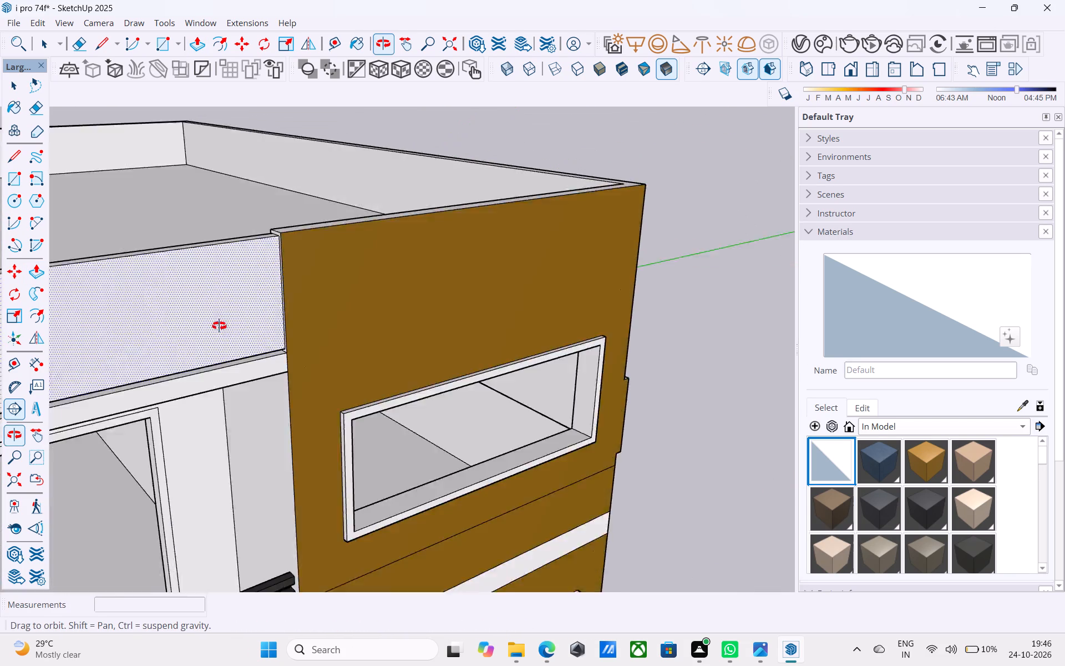
middle_click_drag(219, 326, 381, 438)
key("space")
Copy the new parapet's top front edge 2' 10" down to its base and divide the spacing into 8 equal strips.
scroll(454, 354, "up", 3)
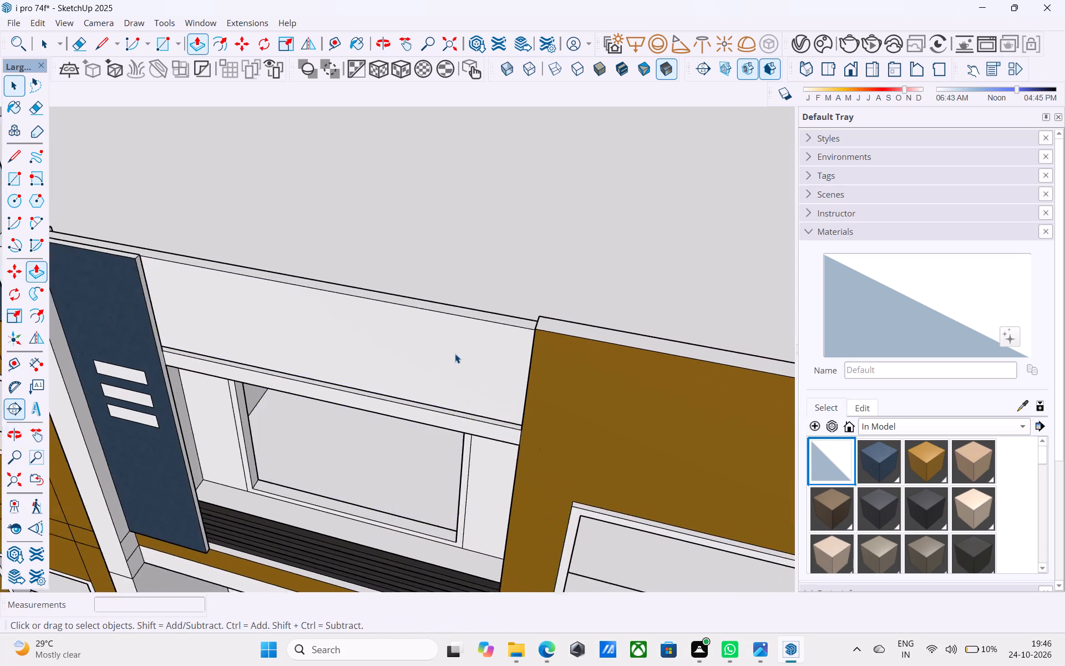
scroll(455, 354, "up", 2)
left_click(464, 296)
key("m")
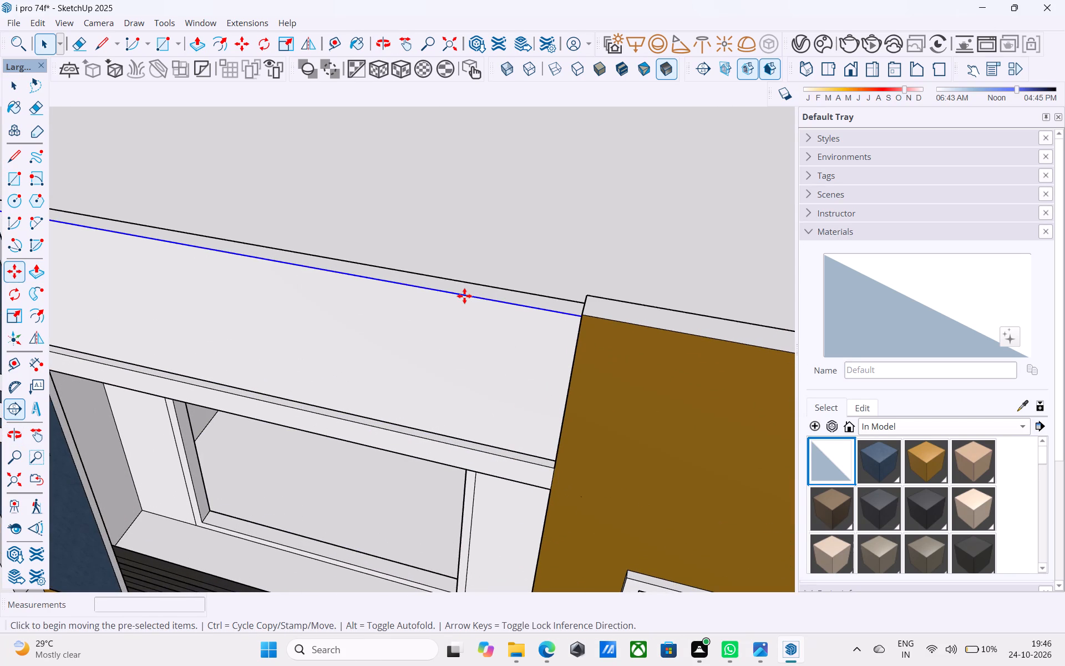
left_click(464, 296)
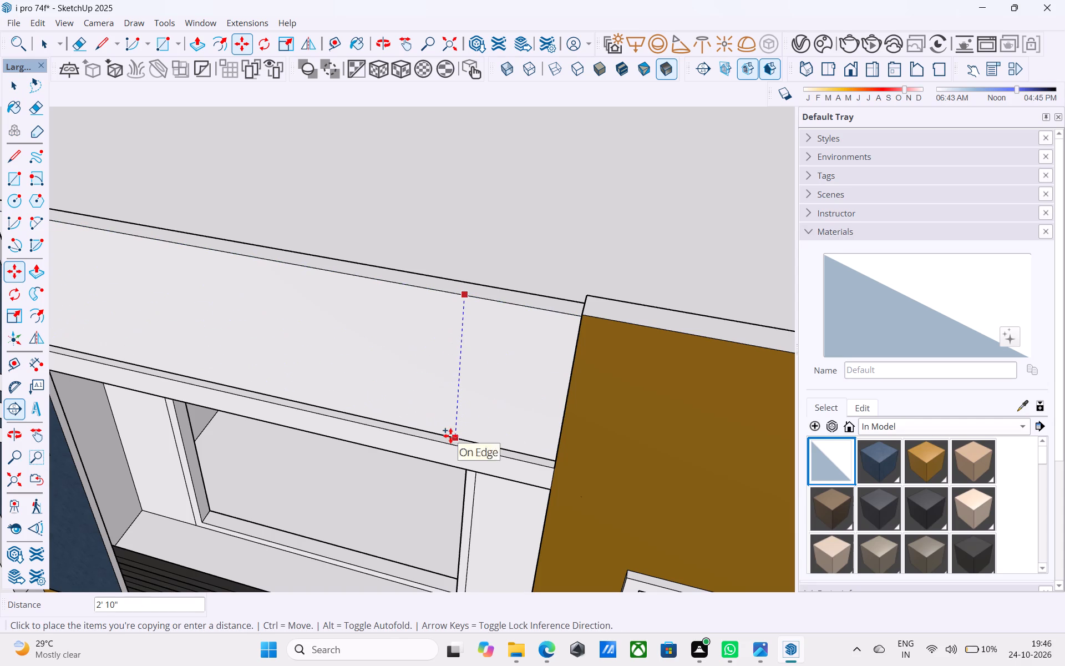
left_click(450, 436)
key("slash")
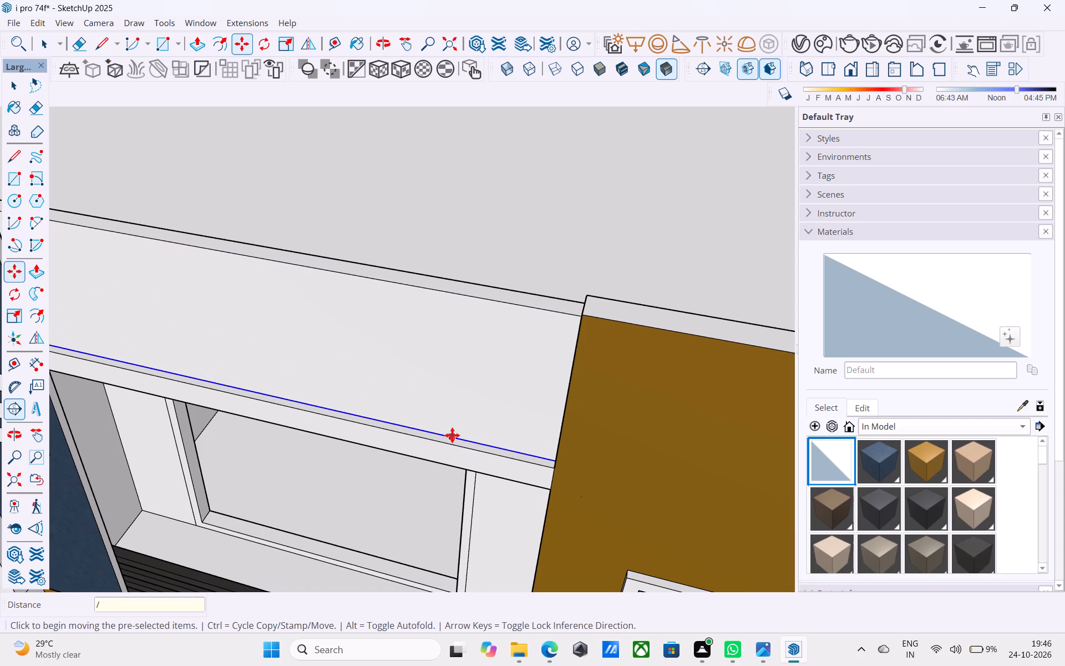
key("8")
key("Return")
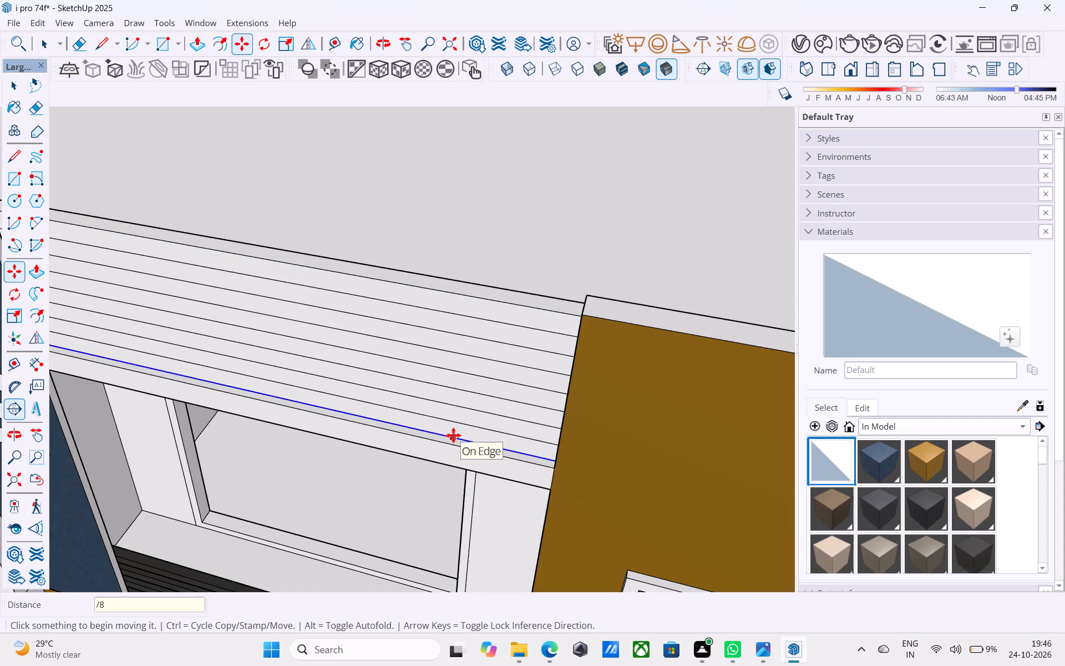
Push the second strip from the top of the new parapet's front face inward 4".
scroll(453, 435, "down", 4)
middle_click_drag(453, 435, 513, 364)
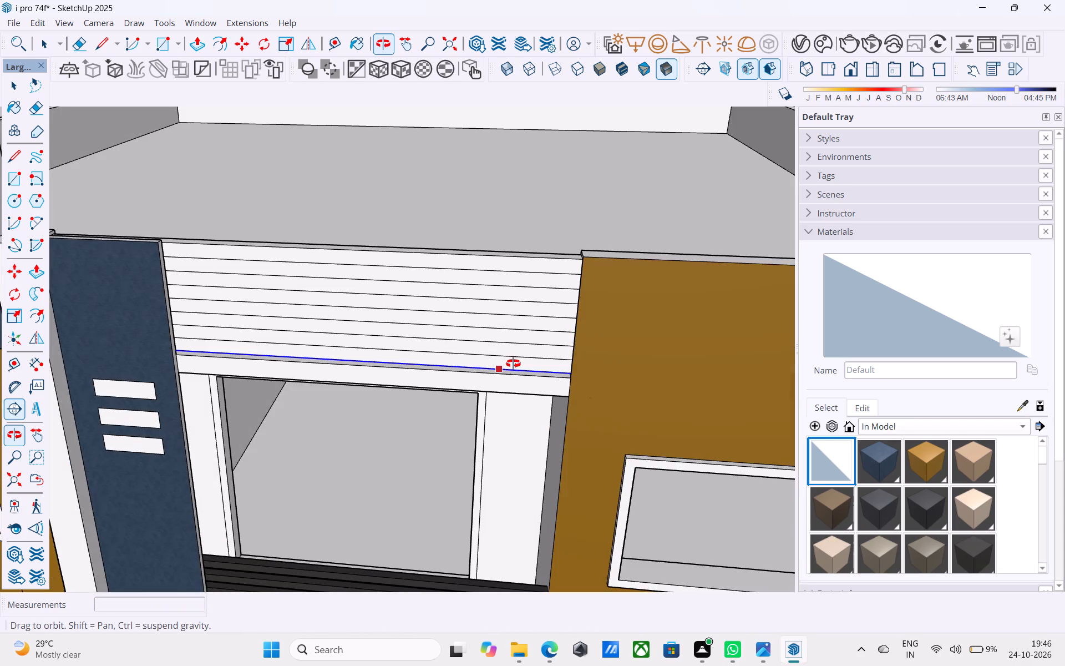
middle_click_drag(513, 364, 506, 375)
key("space")
scroll(497, 327, "up", 5)
left_click(490, 267)
key("p")
left_click(490, 267)
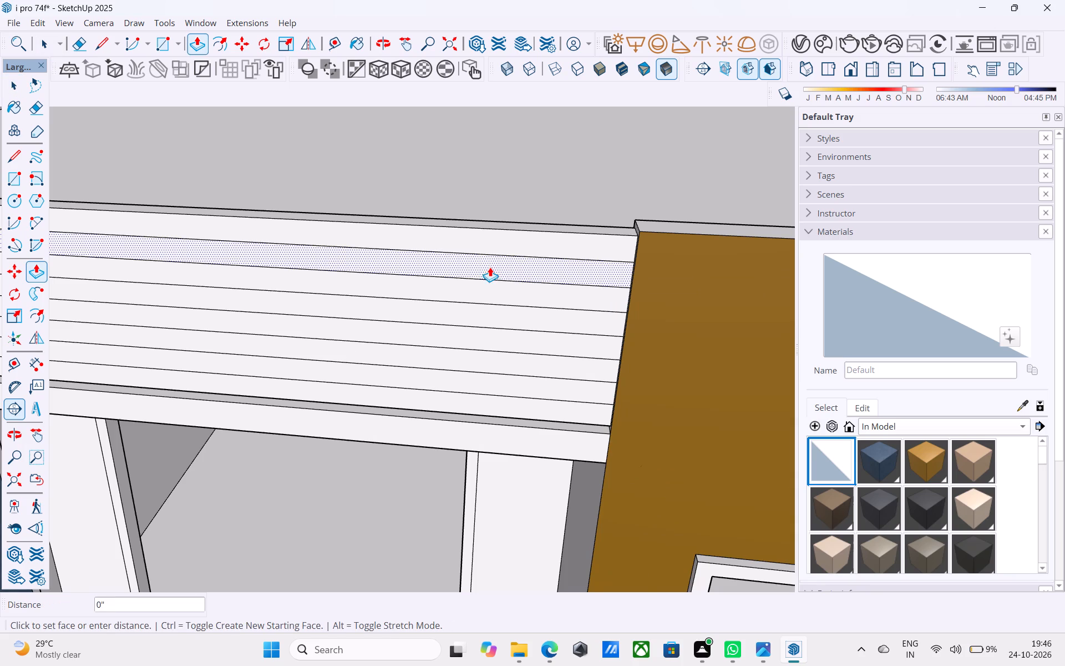
scroll(489, 265, "up", 14)
middle_click_drag(465, 263, 461, 256)
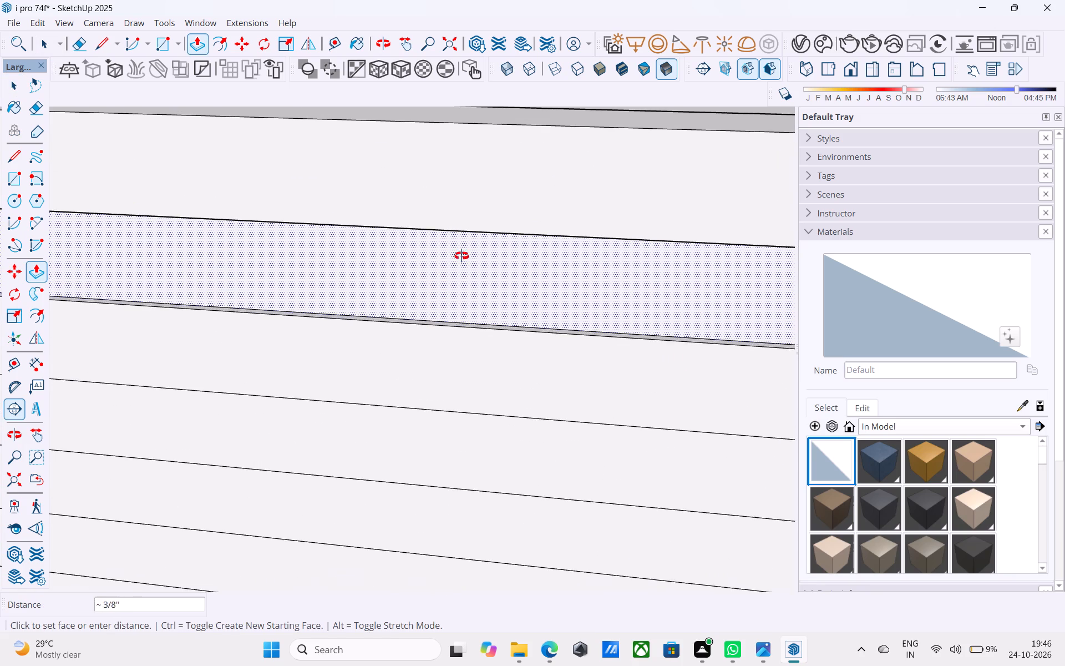
middle_click_drag(461, 256, 449, 236)
scroll(422, 255, "down", 2)
middle_click_drag(415, 266, 149, 508)
scroll(235, 449, "down", 2)
scroll(236, 448, "up", 1)
scroll(236, 448, "down", 4)
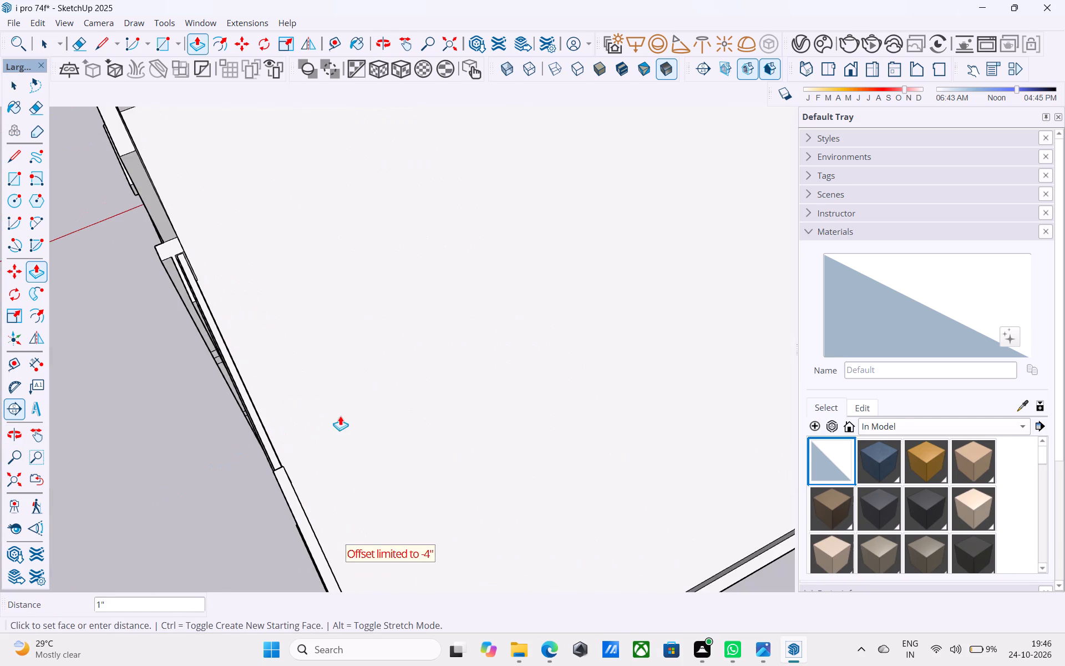
scroll(406, 369, "down", 7)
middle_click_drag(390, 371, 460, 294)
scroll(386, 334, "up", 13)
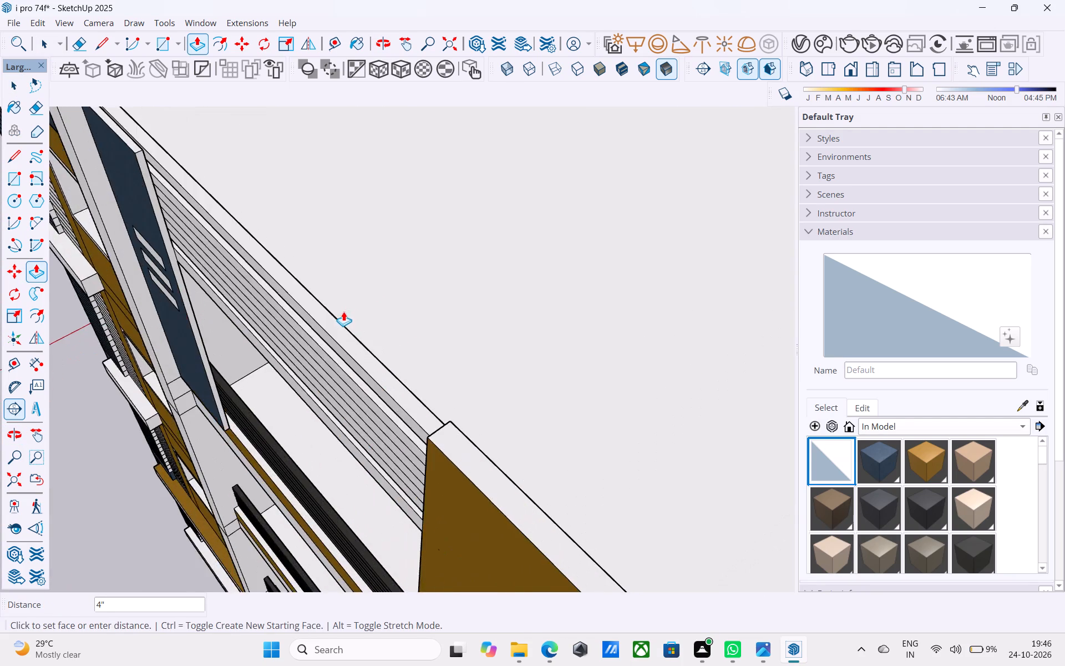
scroll(343, 311, "up", 3)
left_click(331, 321)
middle_click_drag(316, 373, 392, 235)
scroll(405, 239, "down", 2)
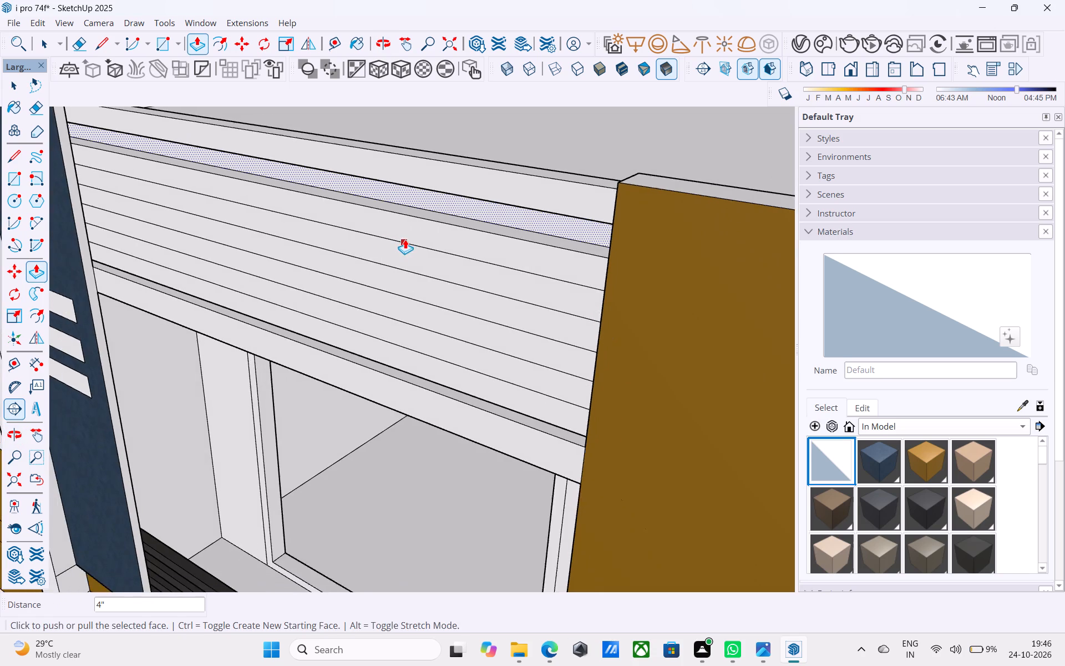
key("space")
scroll(372, 353, "down", 3)
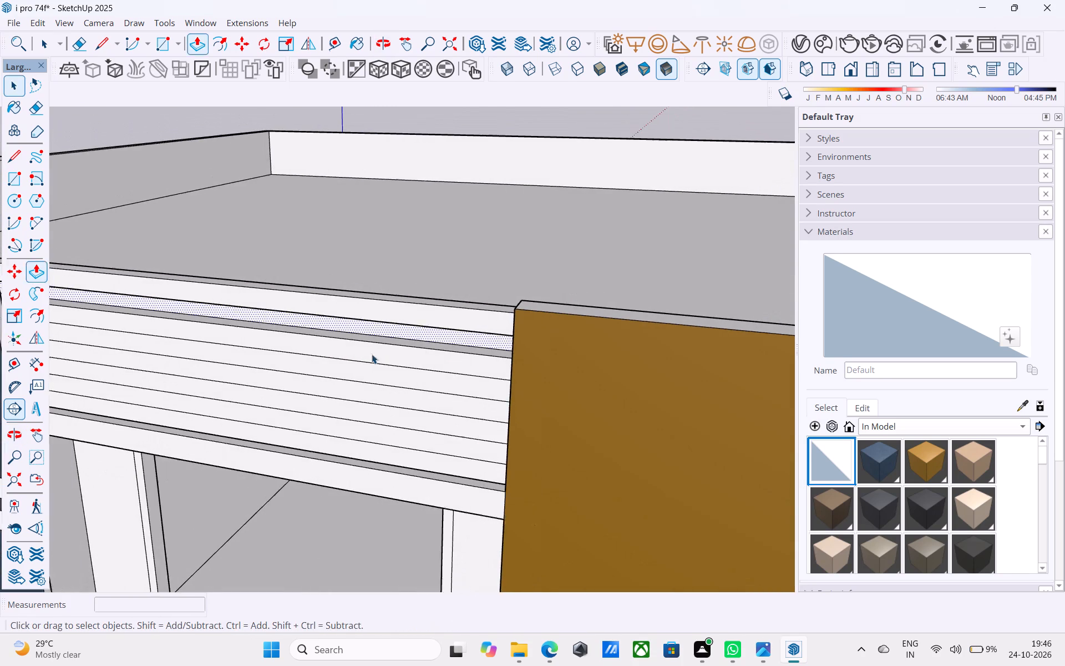
Push the fourth, sixth and eighth strips of the new parapet's front face inward 4".
left_click(374, 368)
key("p")
scroll(376, 374, "up", 3)
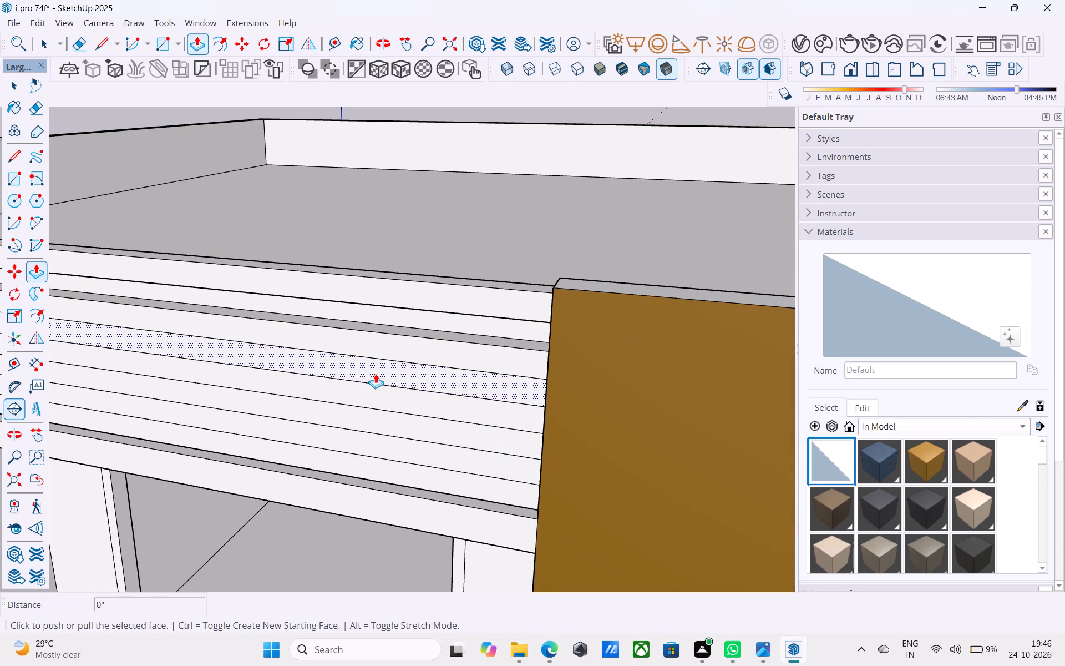
double_click(376, 374)
double_click(368, 409)
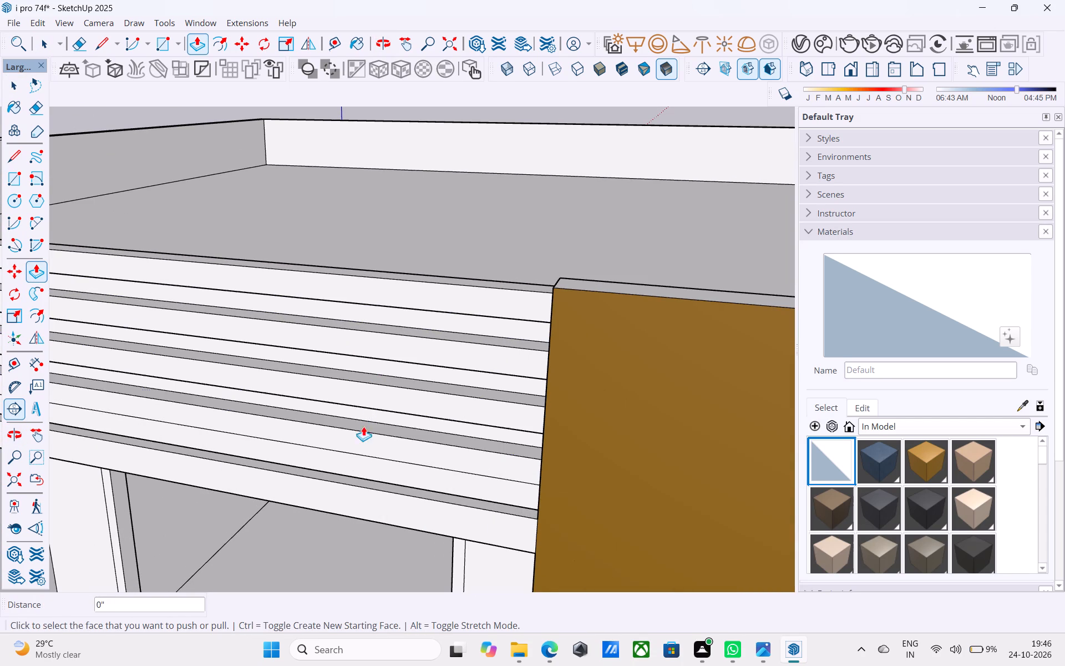
double_click(352, 461)
Delete the recessed faces of the parapet's second, fourth and sixth strips, opening gaps between the slats.
scroll(376, 404, "down", 5)
middle_click_drag(387, 360, 409, 215)
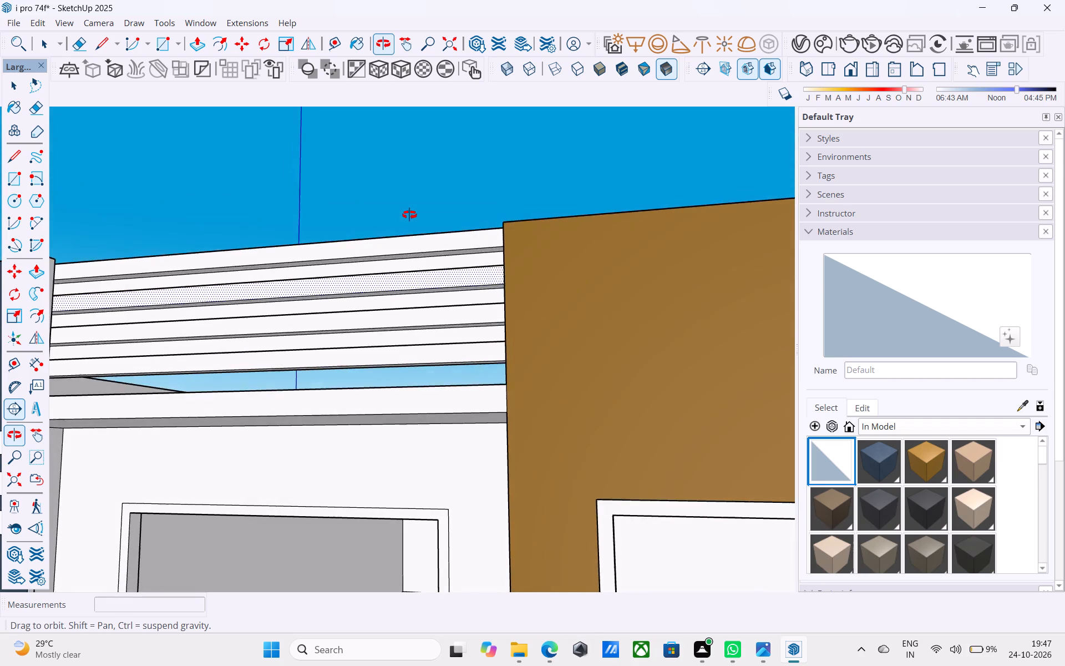
middle_click_drag(409, 215, 1, 443)
middle_click_drag(188, 405, 490, 291)
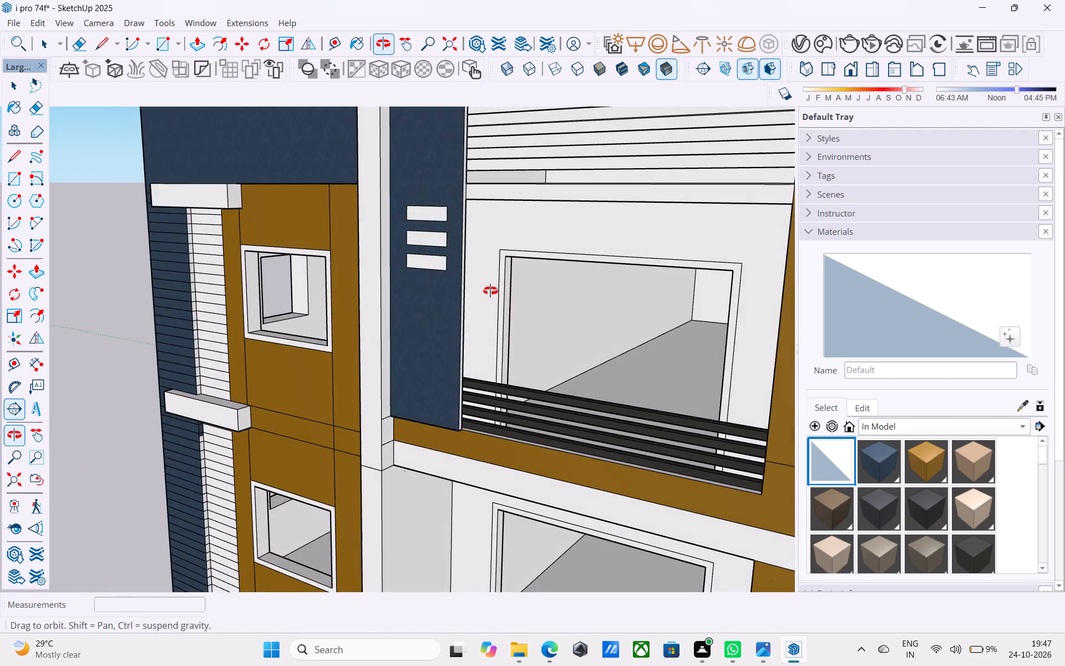
middle_click_drag(490, 291, 260, 488)
scroll(373, 410, "up", 5)
middle_click_drag(384, 402, 367, 398)
scroll(399, 375, "up", 5)
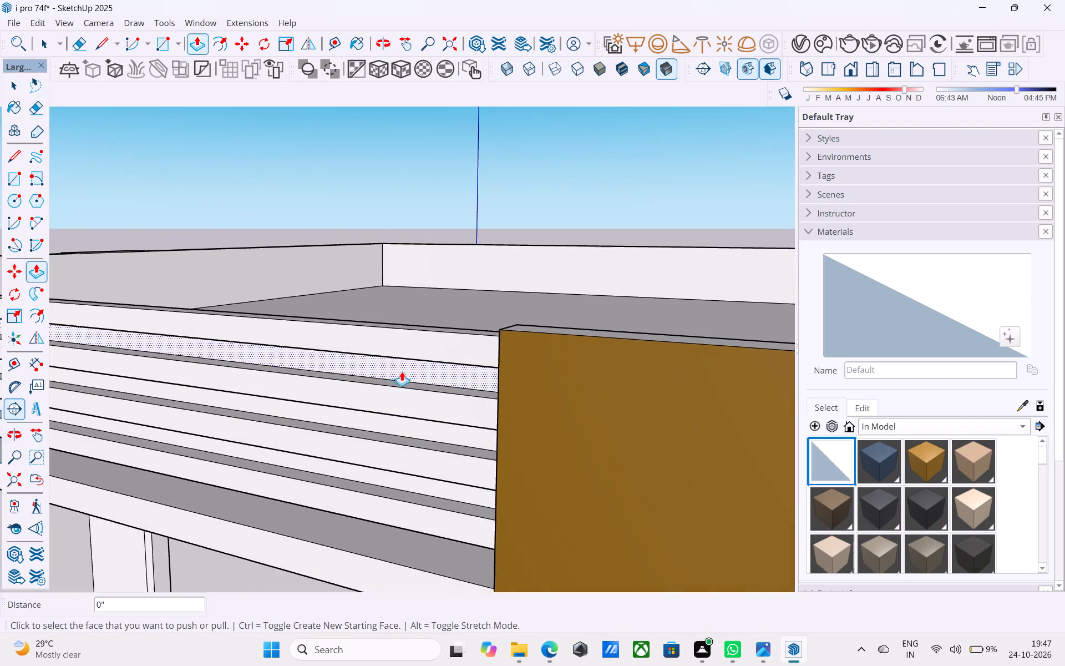
key("space")
left_click(404, 367)
key("Delete")
scroll(405, 366, "down", 5)
scroll(410, 387, "up", 8)
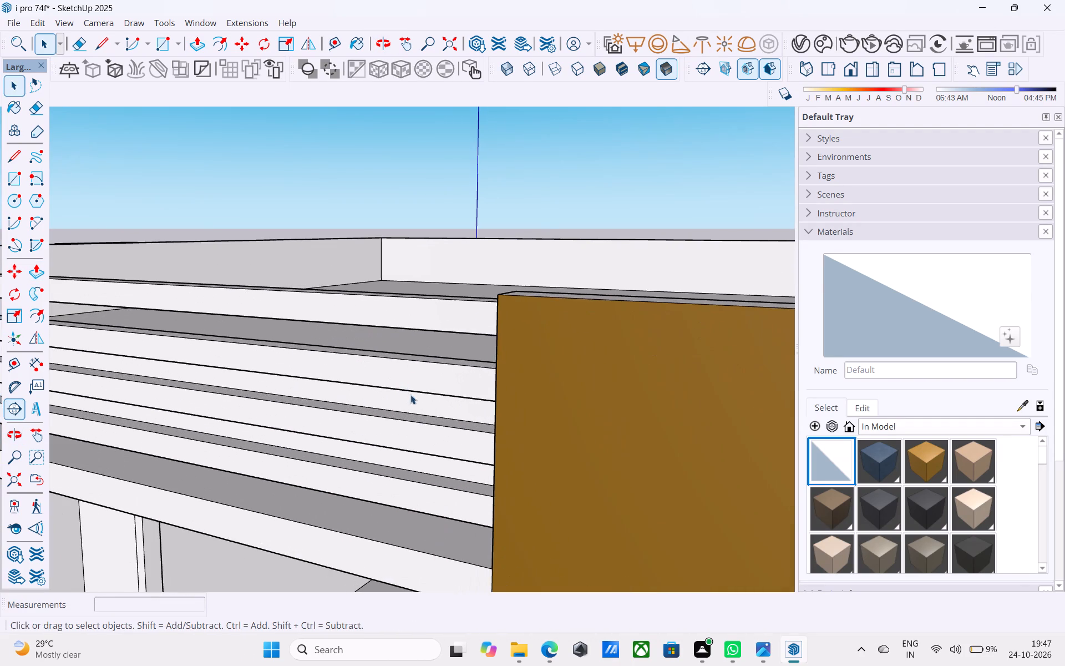
left_click(411, 403)
key("Delete")
scroll(413, 384, "down", 5)
scroll(408, 425, "up", 4)
middle_click_drag(411, 427, 406, 403)
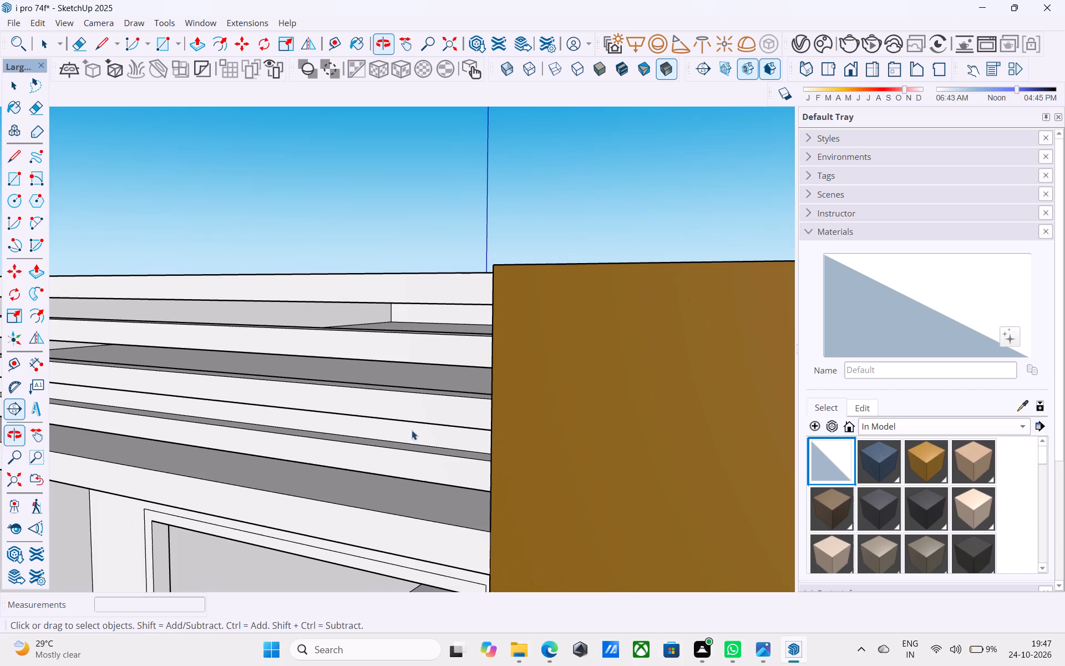
left_click(419, 436)
key("Delete")
scroll(419, 435, "down", 4)
middle_click_drag(422, 423, 452, 427)
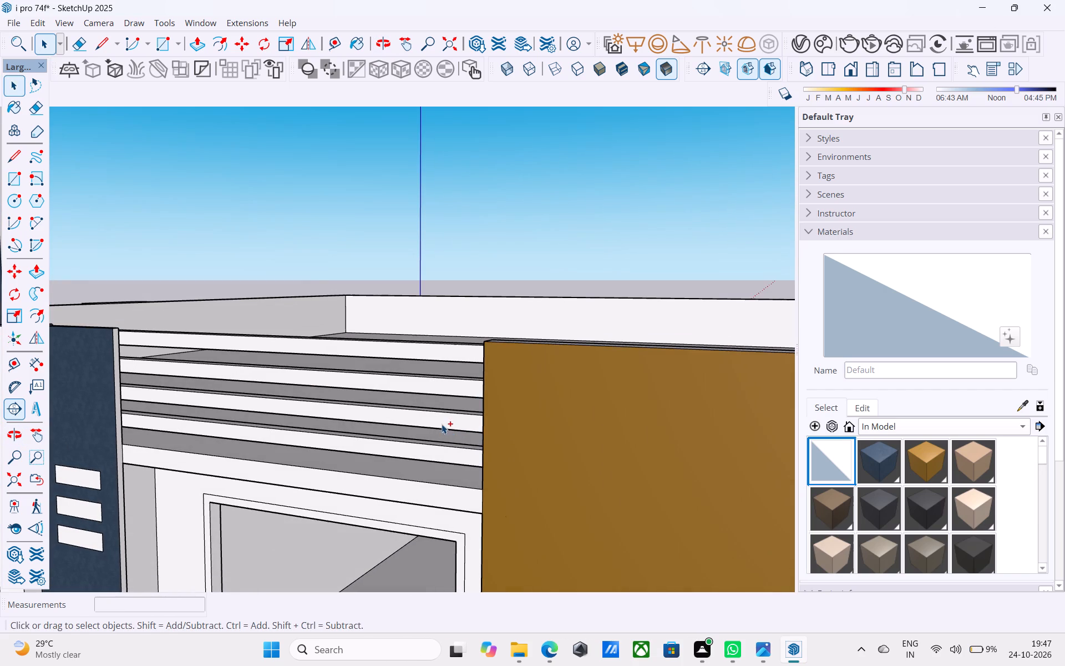
Save the model.
key("ctrl+s")
key("space")
Paint the front faces of the four parapet slats with the dark ThomThom - Buttons2 material.
scroll(442, 417, "down", 11)
middle_click_drag(439, 413, 466, 401)
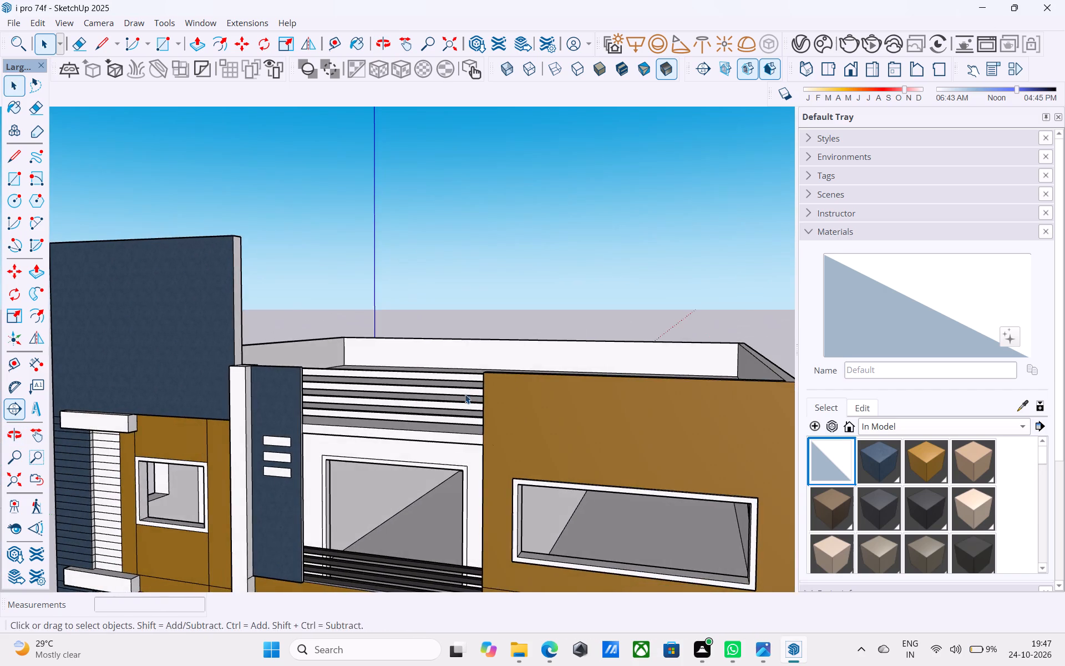
scroll(465, 394, "down", 6)
middle_click_drag(442, 371, 448, 376)
left_click(924, 502)
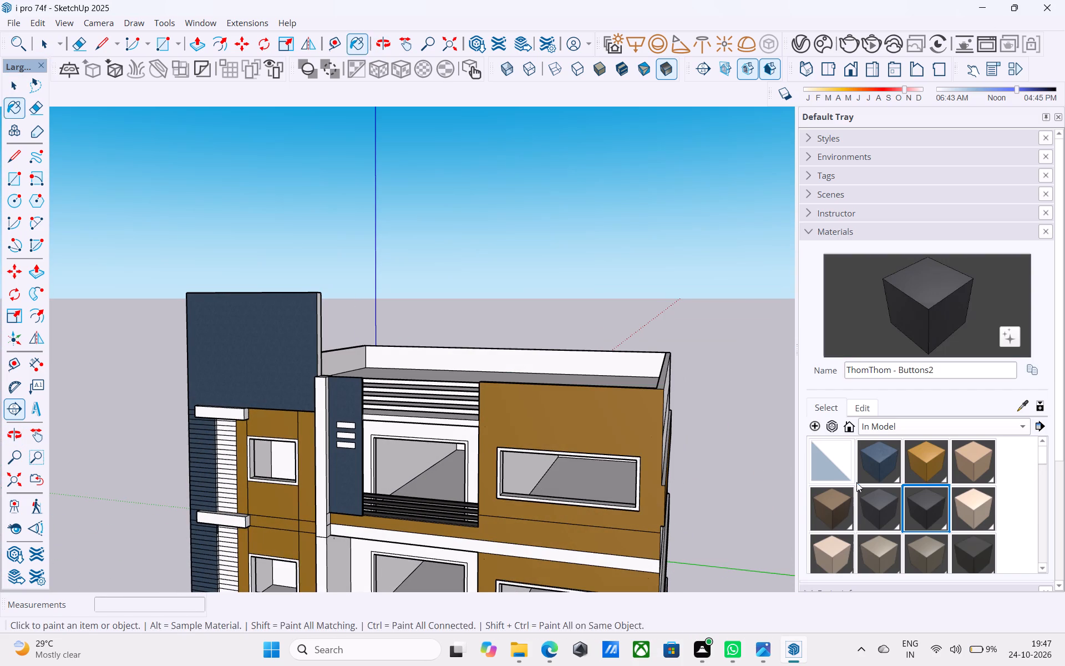
middle_click_drag(584, 381, 530, 417)
scroll(426, 430, "up", 12)
left_click(423, 383)
left_click(422, 417)
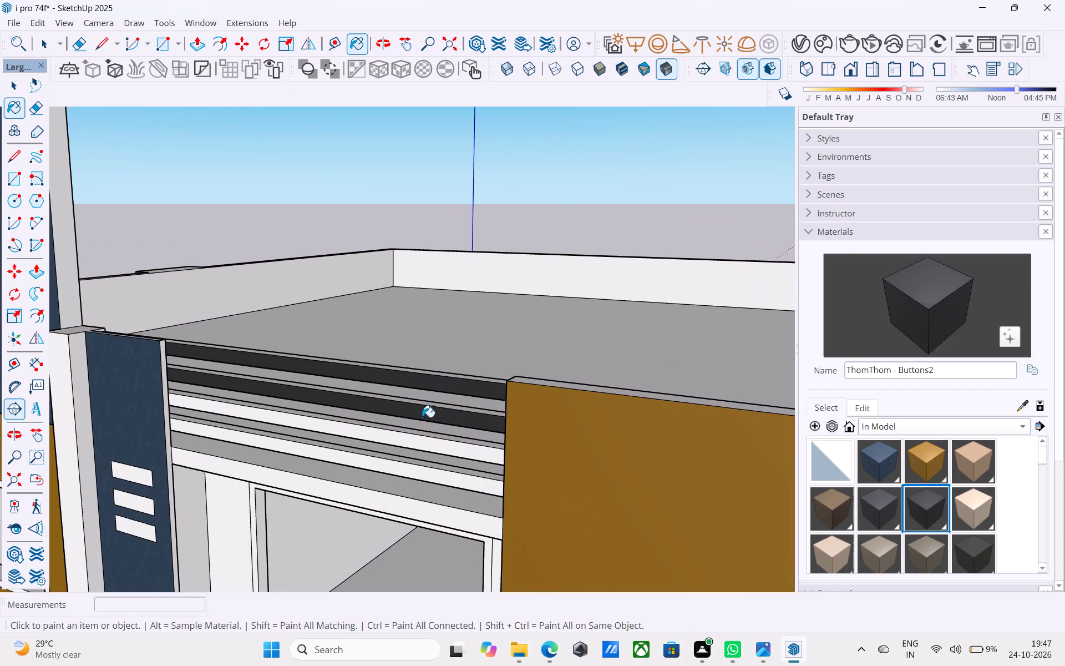
left_click(425, 438)
left_click(430, 472)
Paint the top faces of the four parapet slats with ThomThom - Buttons2.
middle_click_drag(427, 471, 367, 527)
scroll(386, 516, "up", 5)
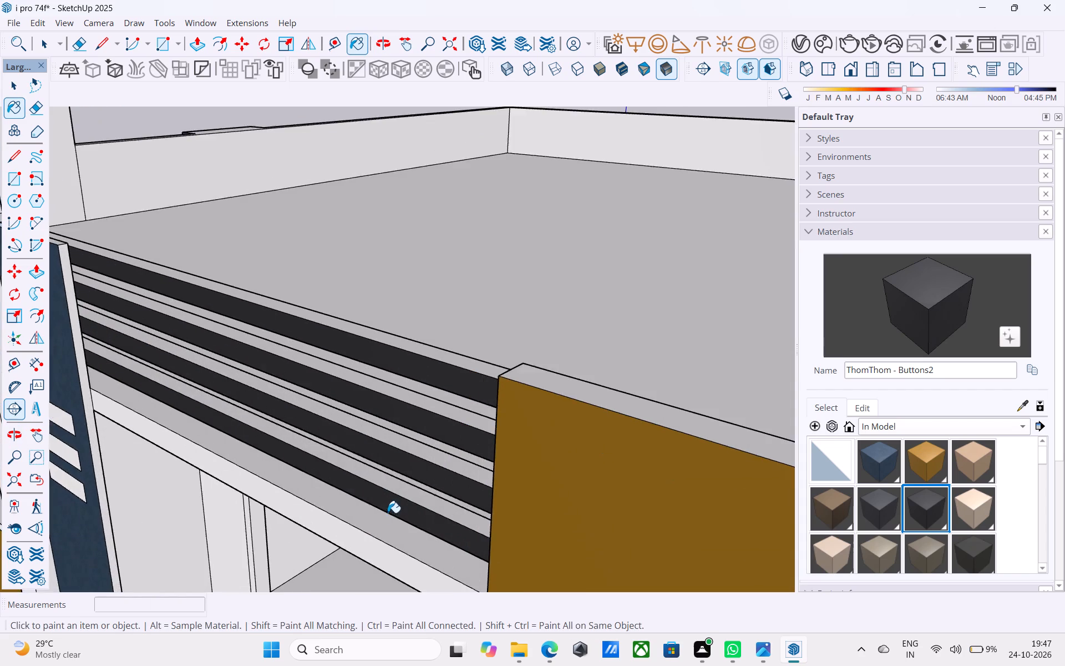
scroll(388, 513, "up", 3)
left_click(402, 487)
left_click(420, 432)
left_click(443, 370)
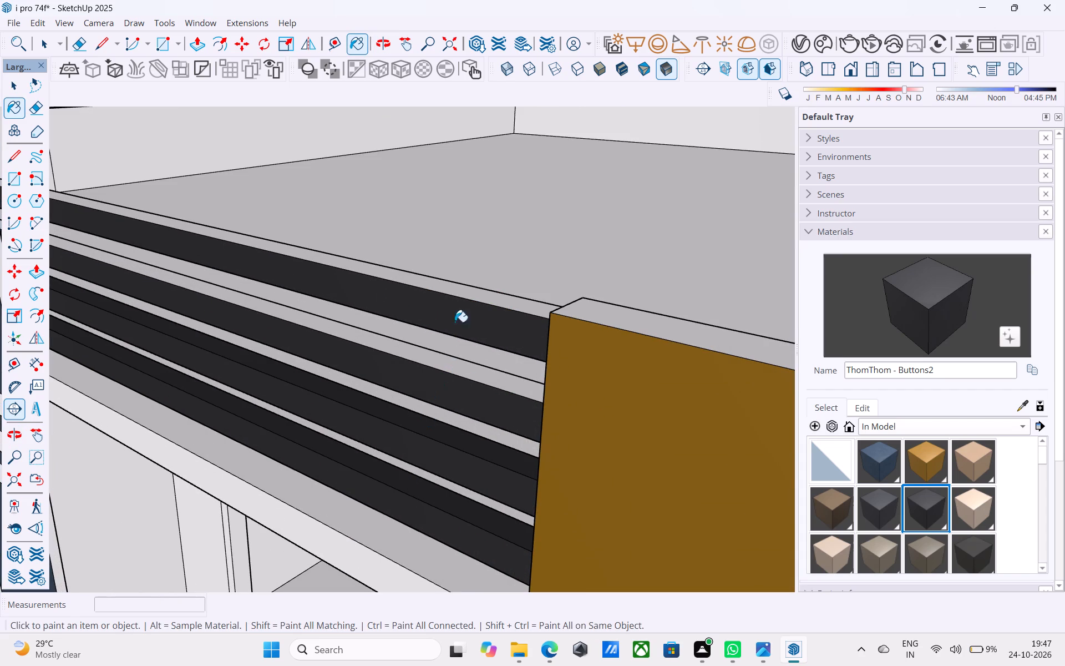
left_click(463, 295)
Erase the stray long lines projecting outward from the building's banded wall.
scroll(463, 294, "down", 8)
middle_click_drag(362, 425, 430, 381)
scroll(434, 367, "down", 6)
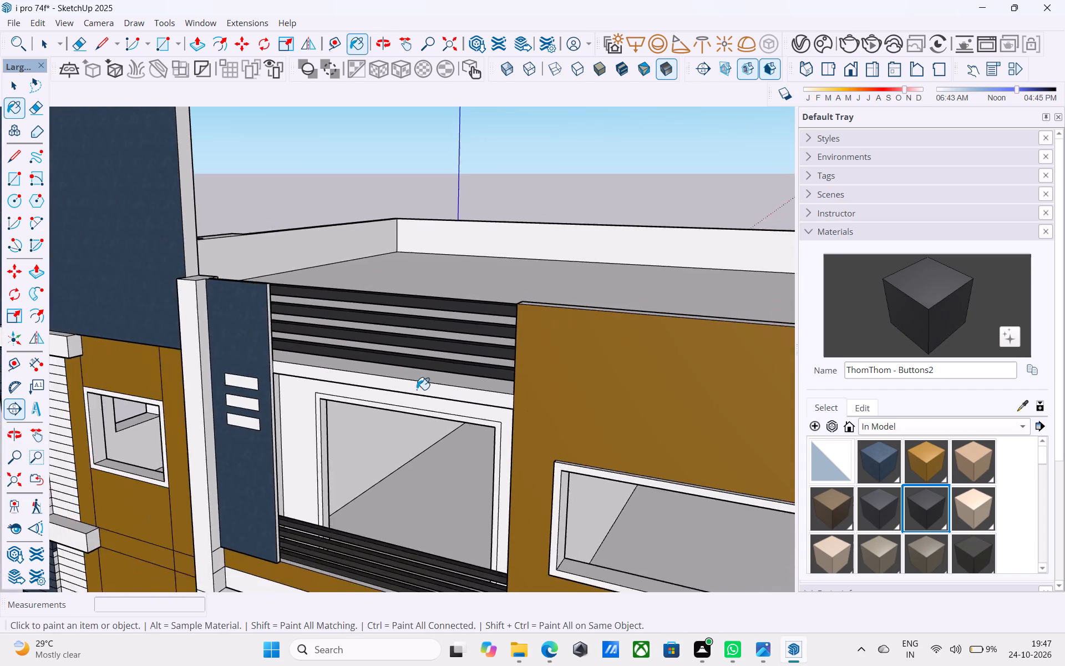
middle_click_drag(417, 390, 489, 331)
scroll(463, 292, "down", 18)
middle_click_drag(392, 347, 591, 399)
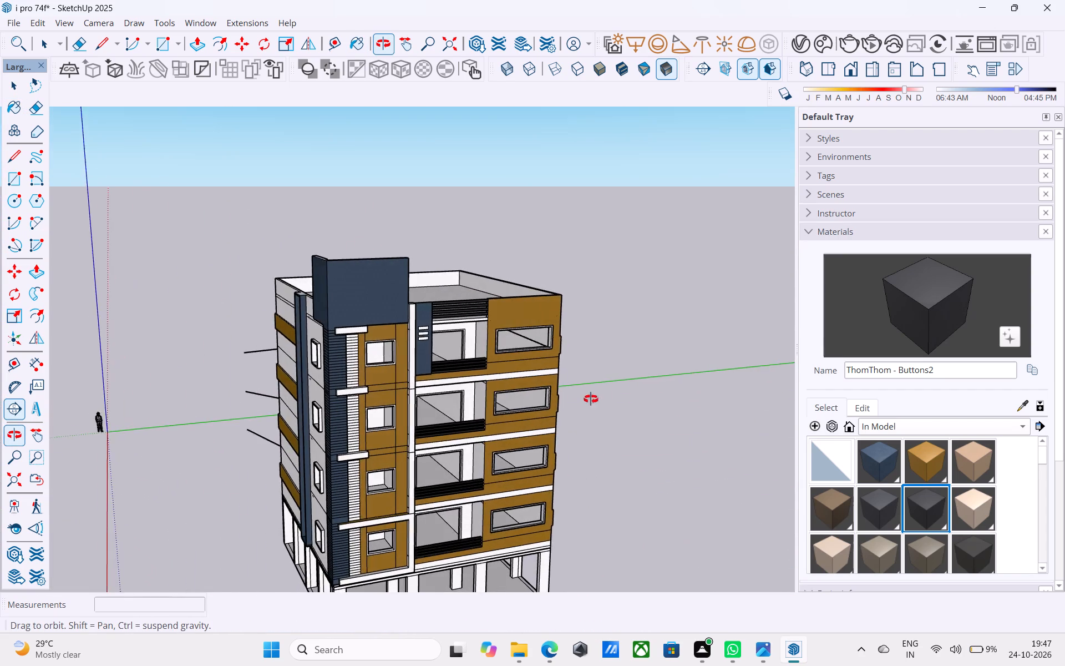
middle_click_drag(591, 399, 607, 342)
scroll(519, 299, "down", 9)
middle_click_drag(486, 349, 752, 438)
middle_click_drag(384, 364, 496, 378)
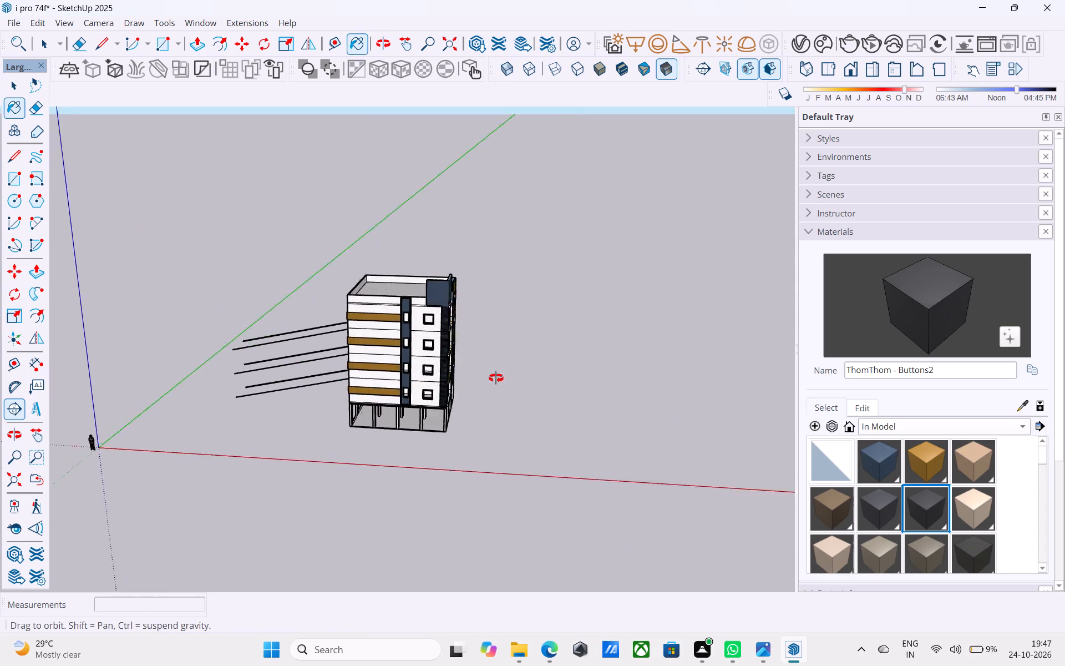
middle_click_drag(496, 378, 564, 395)
middle_click_drag(399, 385, 342, 374)
key("e")
left_click_drag(297, 442, 274, 270)
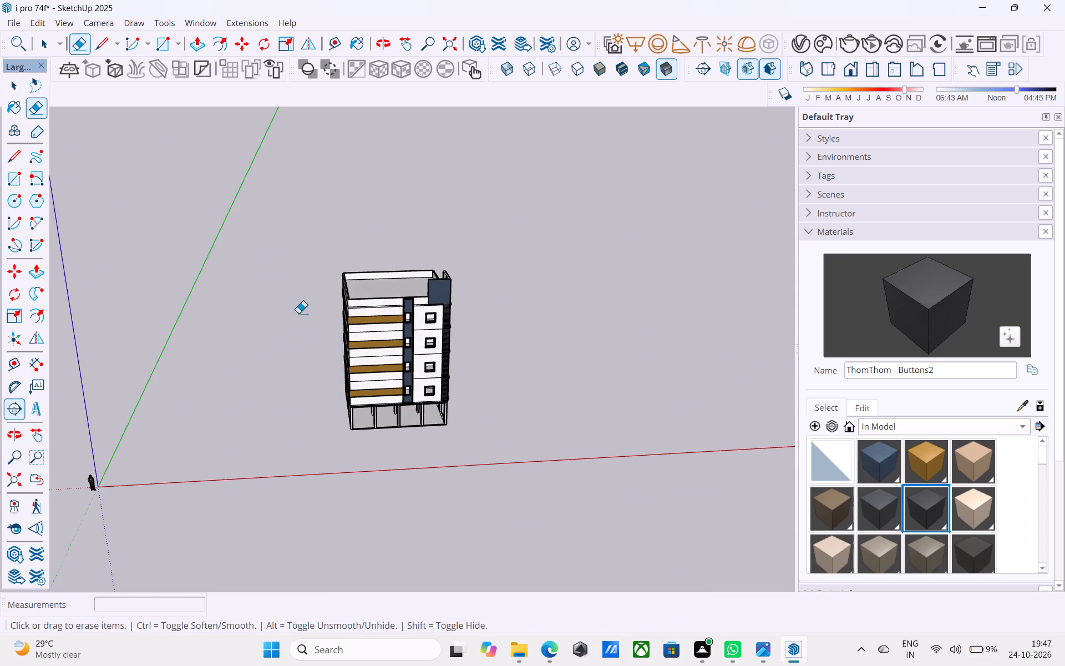
Save the model.
middle_click_drag(348, 392, 111, 309)
middle_click_drag(387, 369, 105, 399)
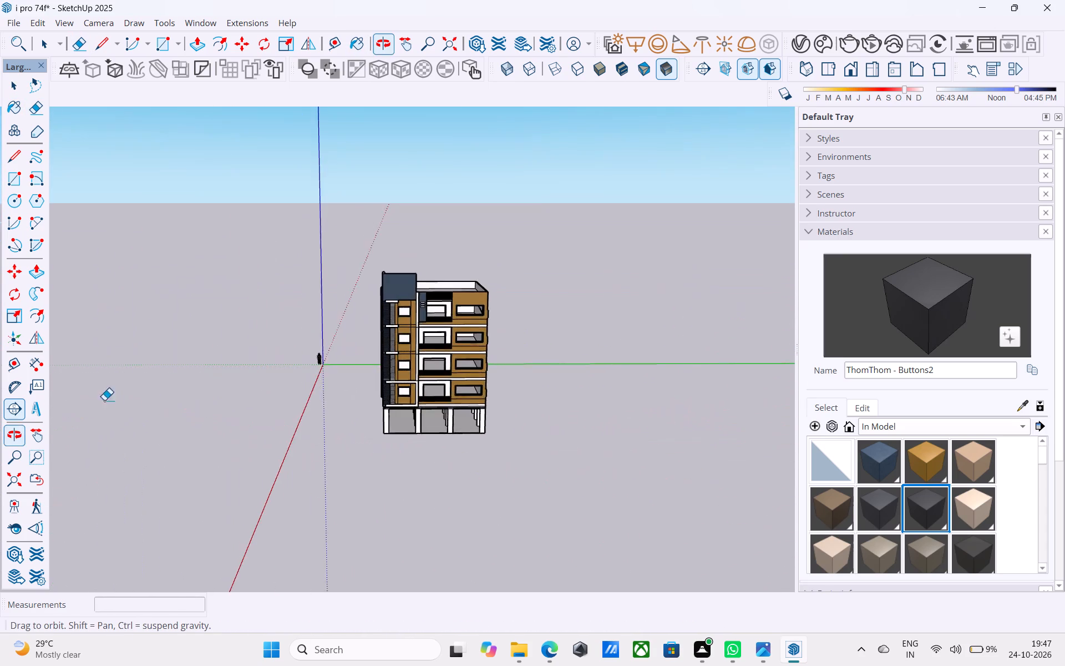
scroll(468, 317, "up", 4)
middle_click_drag(489, 330, 348, 299)
key("ctrl+s")
key("space")
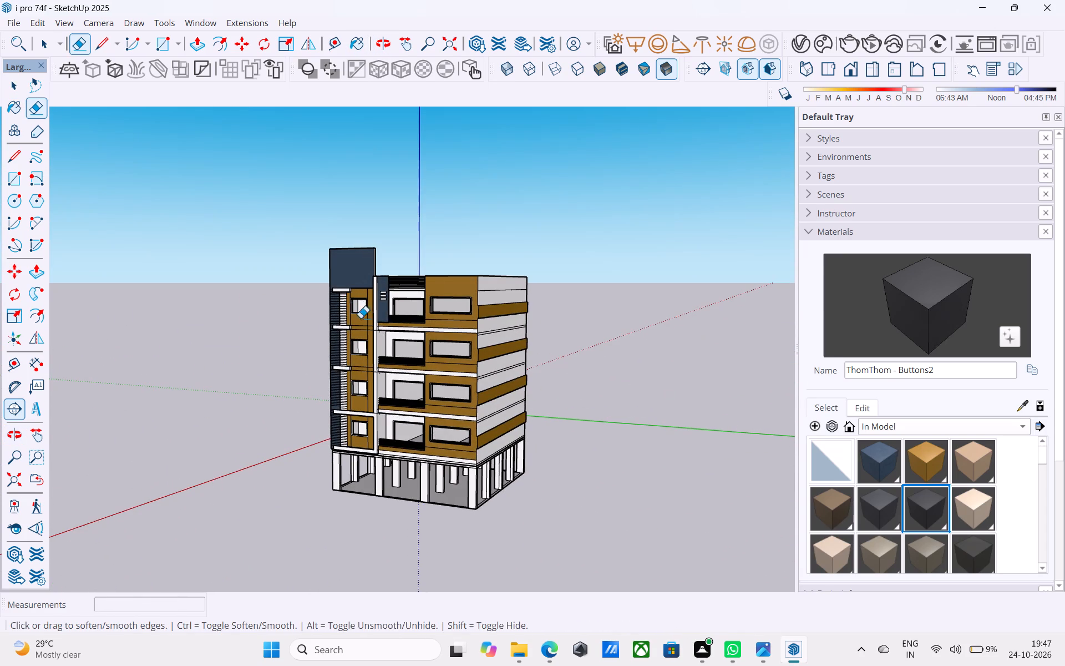
Inspect the building's facades on all sides, including the roof and the ochre bands.
scroll(364, 325, "up", 8)
scroll(387, 354, "down", 2)
middle_click_drag(384, 358, 449, 324)
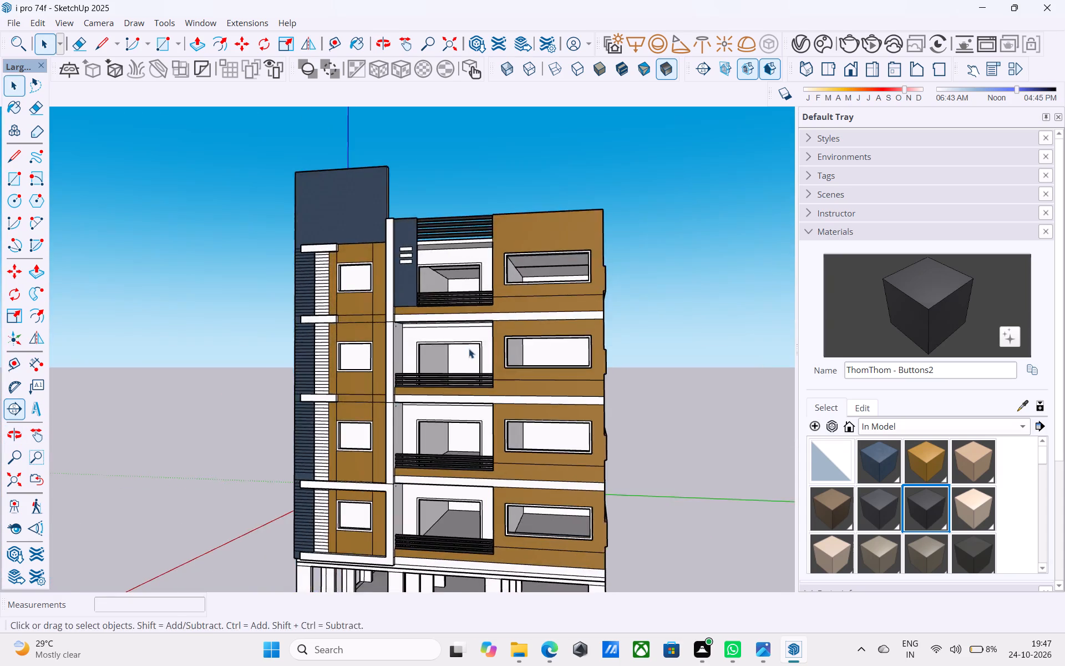
scroll(469, 351, "down", 4)
middle_click_drag(453, 379, 656, 476)
middle_click_drag(359, 415, 242, 381)
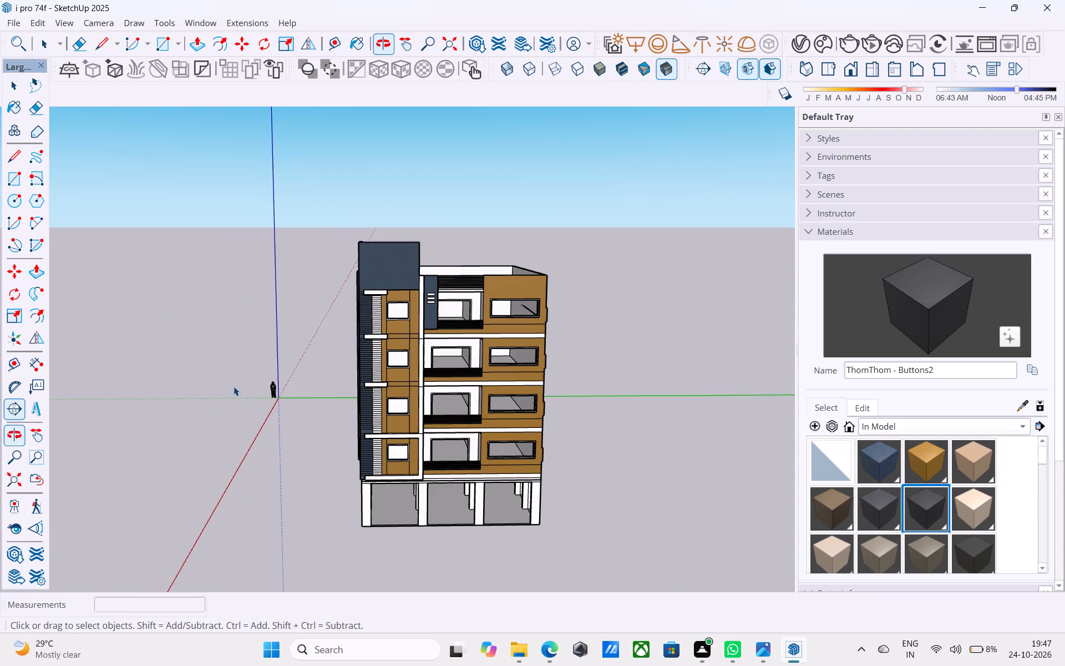
middle_click_drag(263, 407, 666, 379)
scroll(438, 365, "up", 4)
middle_click_drag(392, 370, 341, 402)
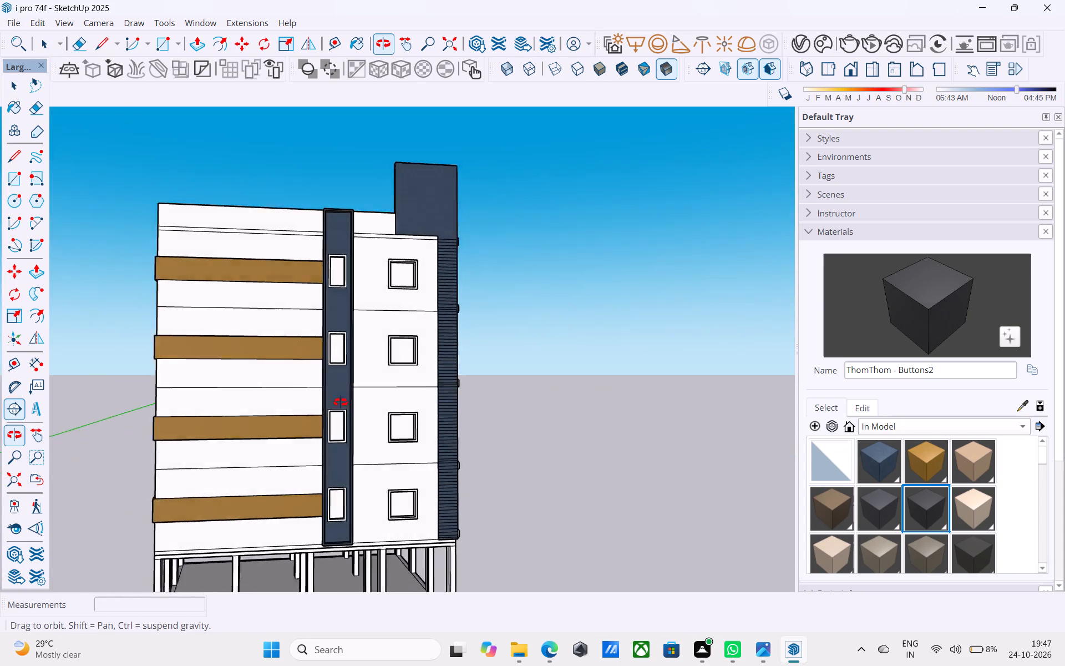
middle_click_drag(341, 402, 170, 462)
middle_click_drag(495, 367, 169, 370)
middle_click_drag(617, 311, 340, 308)
scroll(351, 315, "down", 5)
middle_click_drag(560, 329, 161, 323)
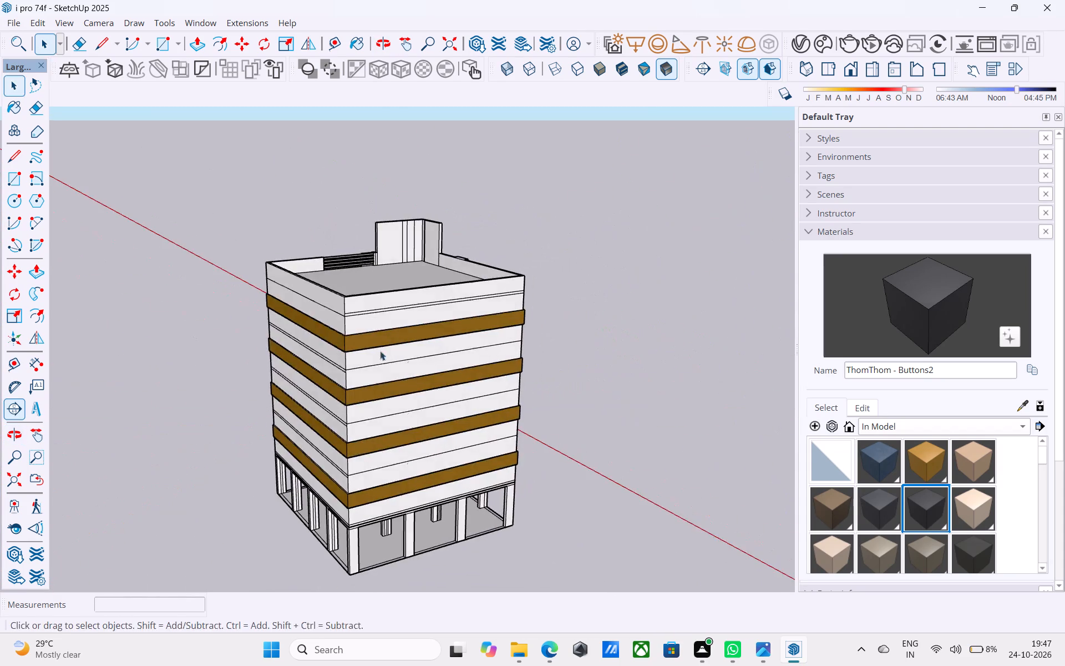
middle_click_drag(481, 350, 632, 308)
Erase the lower of the two close horizontal lines between the first and second ochre bands on the windowless side wall.
scroll(547, 412, "up", 10)
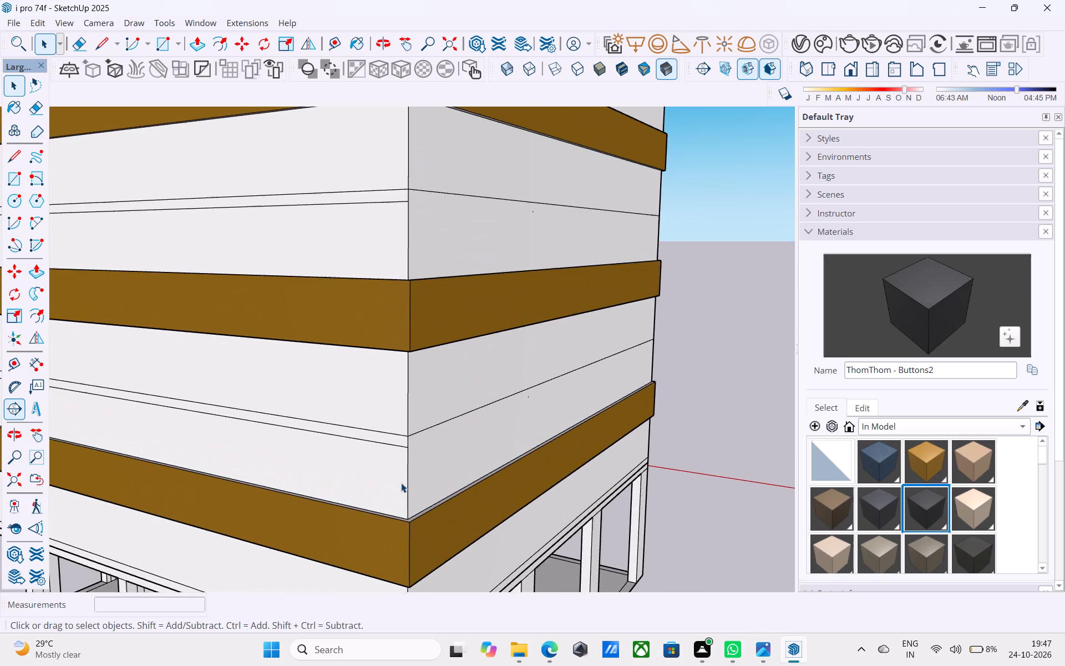
scroll(401, 483, "up", 4)
key("e")
left_click_drag(402, 444, 396, 440)
scroll(394, 434, "down", 7)
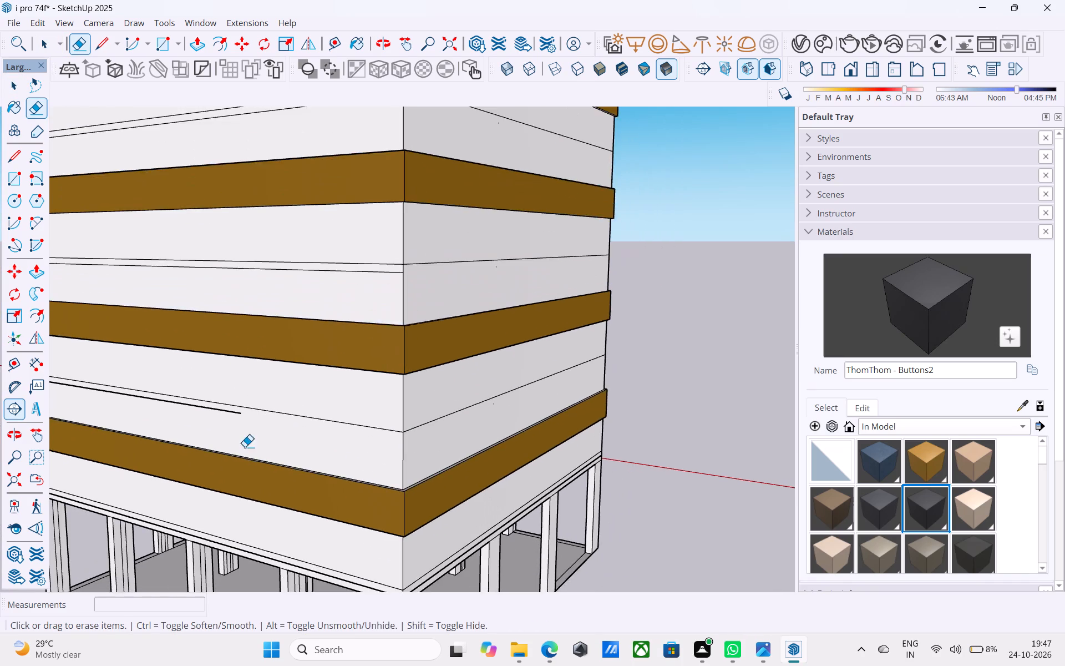
scroll(233, 446, "up", 4)
left_click_drag(241, 406, 235, 400)
left_click(226, 401)
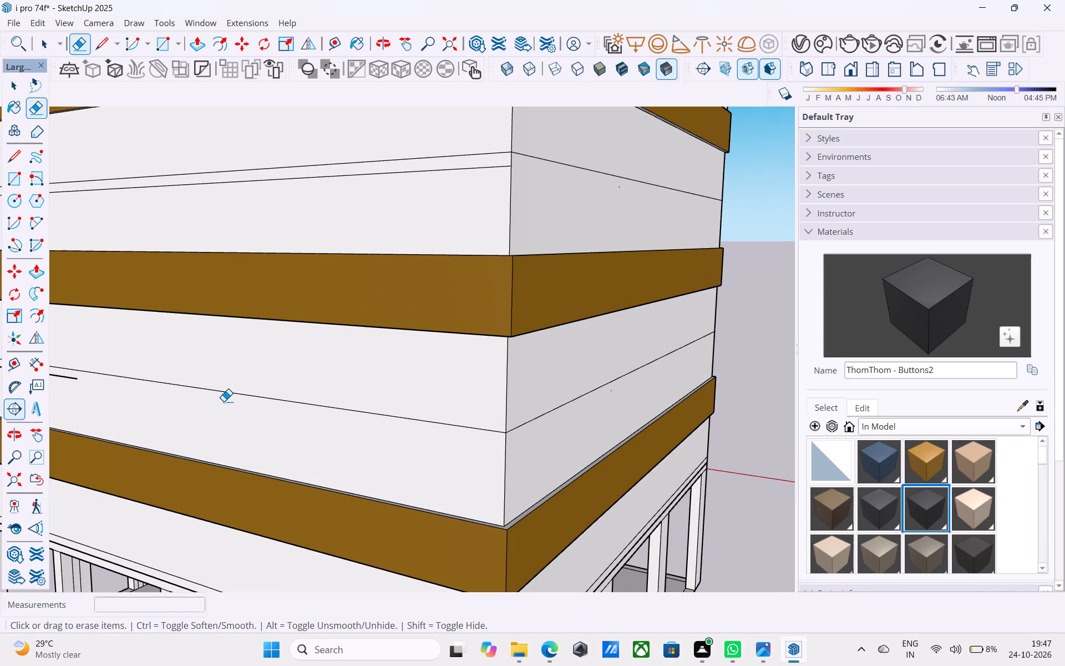
left_click_drag(79, 383, 72, 379)
scroll(383, 356, "down", 6)
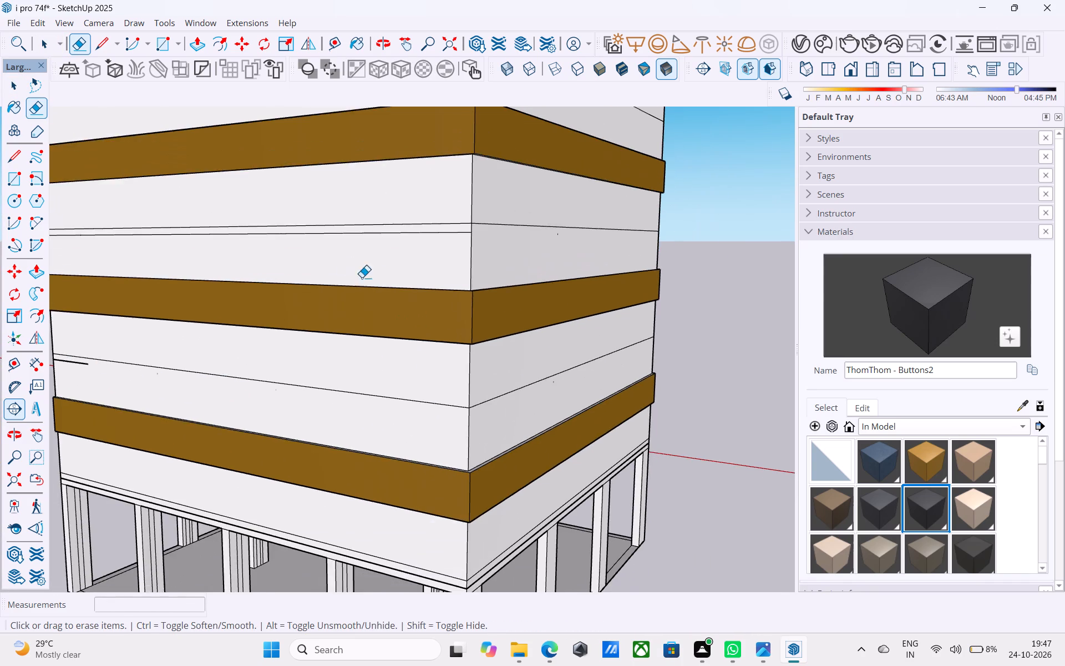
scroll(465, 304, "down", 4)
middle_click_drag(123, 379, 233, 369)
scroll(226, 352, "up", 3)
left_click(226, 351)
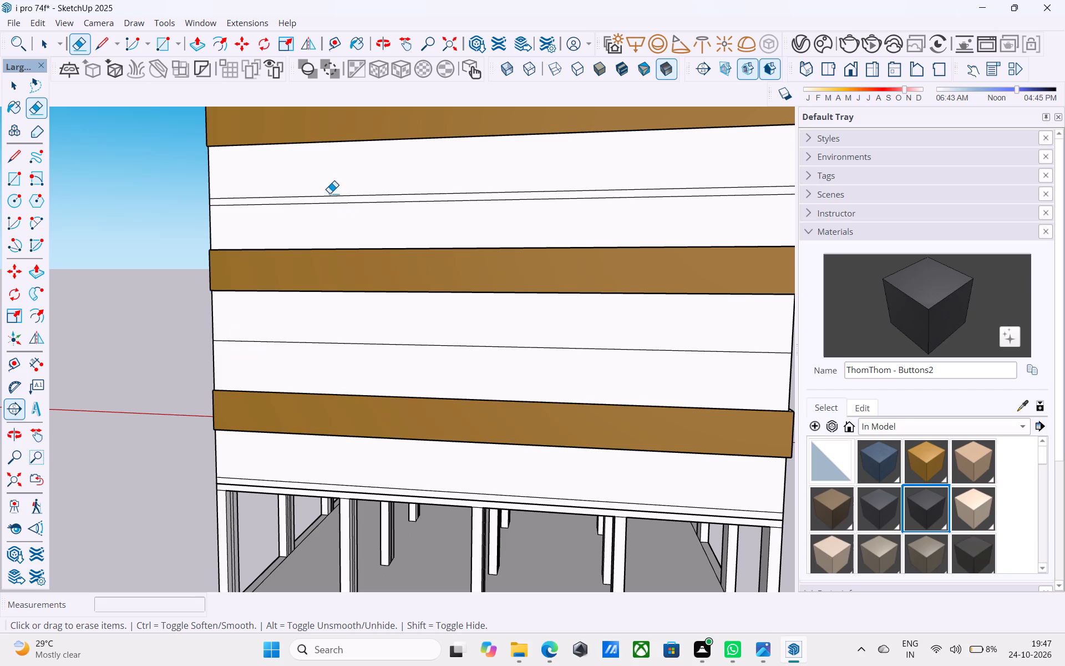
Erase the lower of the two close horizontal lines between the second and third ochre bands on the same side wall.
left_click_drag(268, 208, 263, 204)
left_click(282, 206)
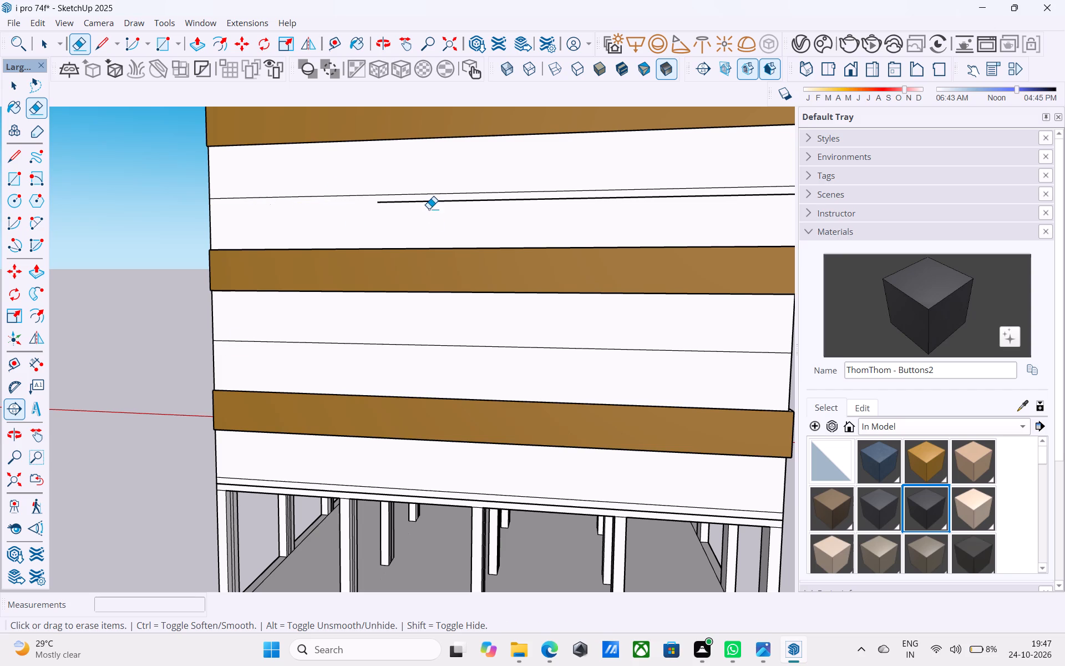
left_click(429, 205)
left_click(426, 203)
scroll(292, 243, "down", 3)
scroll(341, 215, "up", 5)
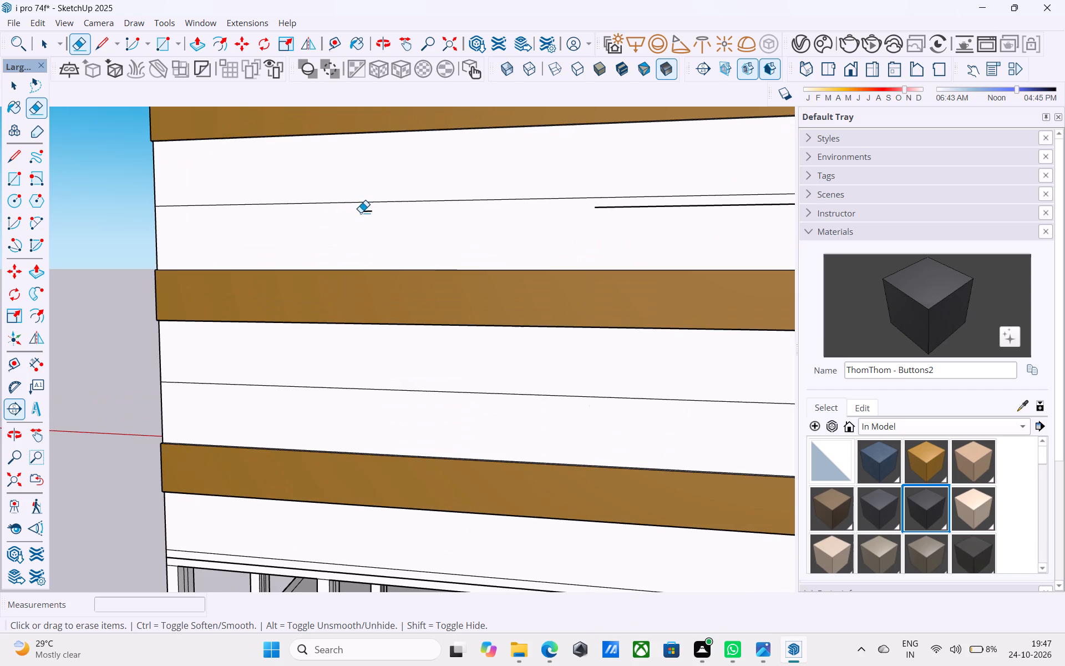
double_click(367, 209)
scroll(364, 221, "up", 4)
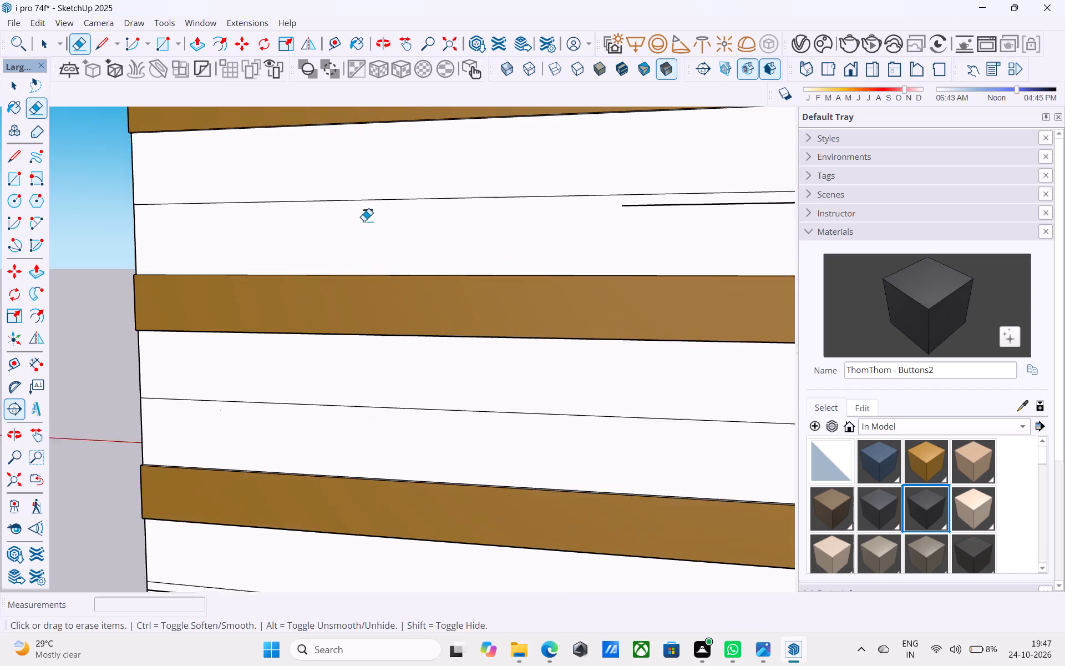
left_click_drag(366, 211, 370, 203)
scroll(263, 242, "down", 11)
scroll(484, 239, "up", 5)
left_click(481, 230)
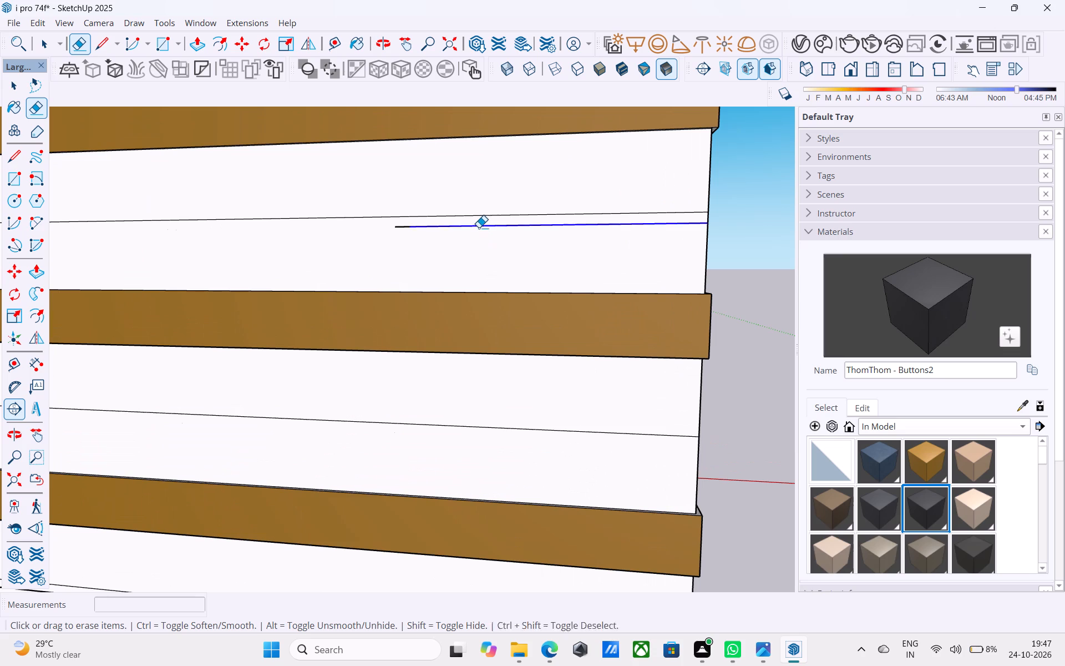
left_click_drag(412, 225, 405, 229)
Erase the remaining segments of the lower close line between the first and second ochre bands on the windowless side wall.
scroll(387, 246, "down", 5)
middle_click_drag(443, 262, 380, 279)
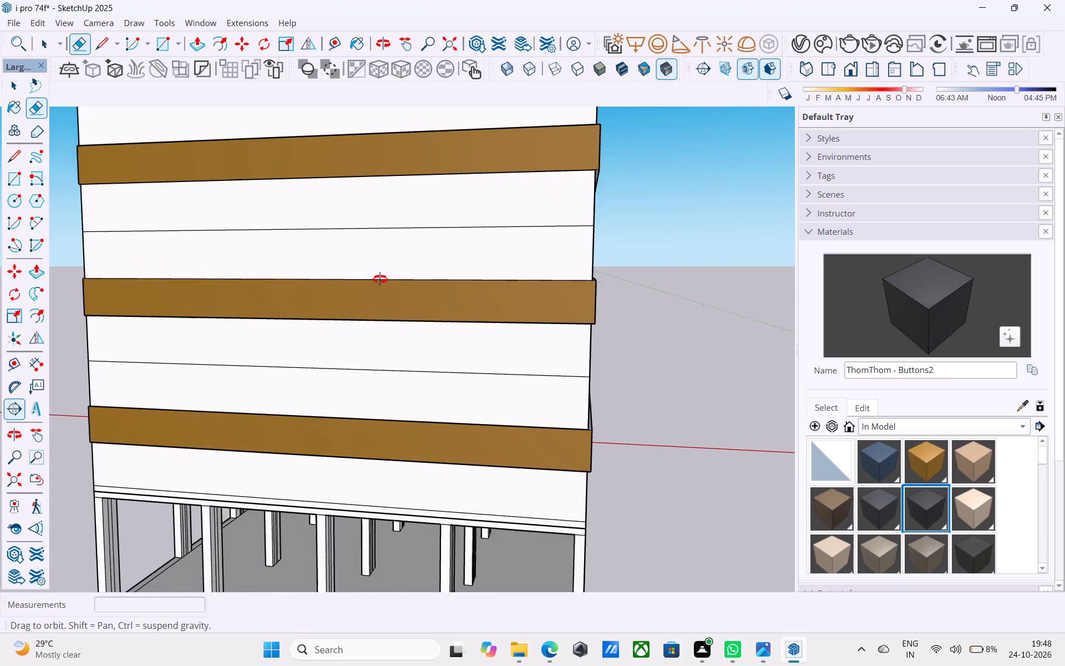
middle_click_drag(380, 279, 315, 371)
scroll(337, 289, "up", 5)
left_click(338, 287)
scroll(473, 285, "down", 5)
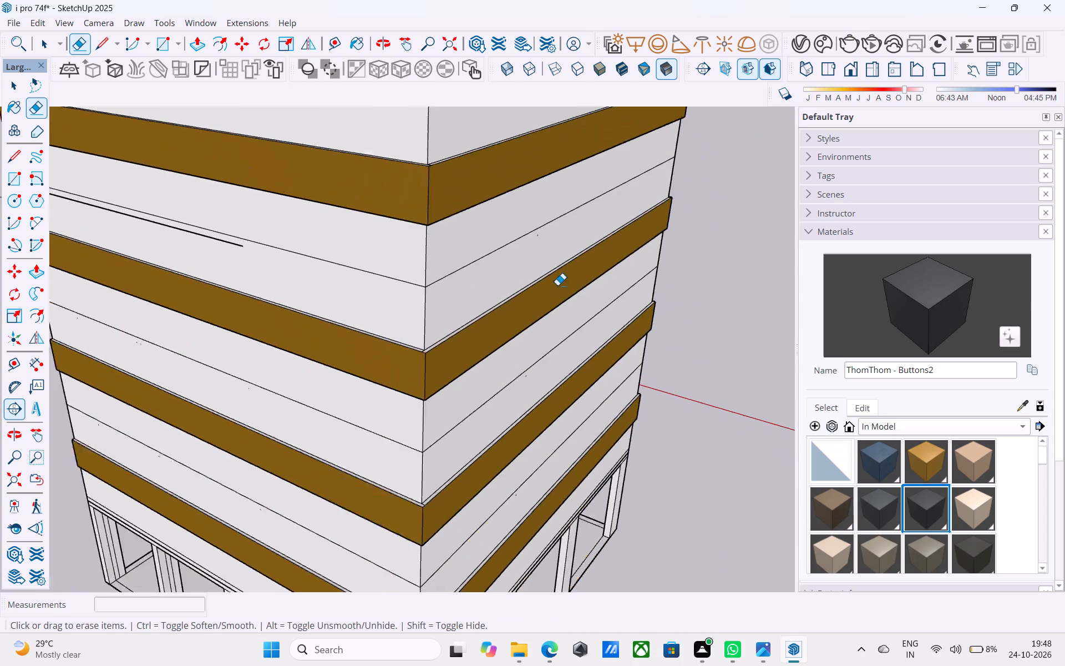
scroll(557, 285, "down", 2)
middle_click_drag(335, 260, 652, 270)
scroll(354, 269, "up", 4)
left_click(361, 282)
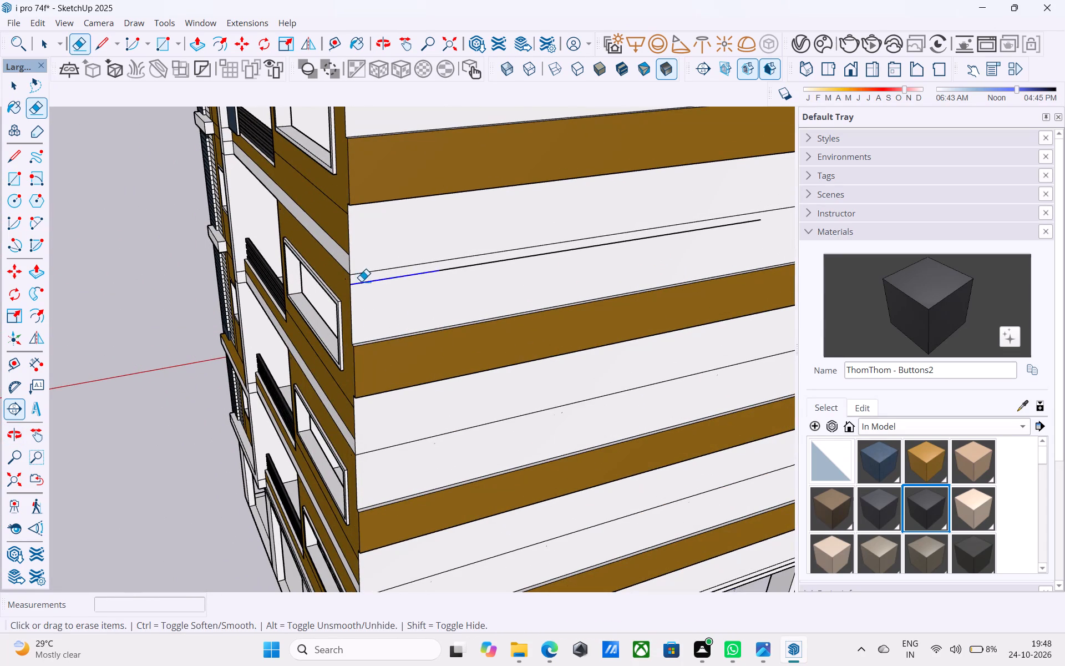
left_click(475, 265)
left_click_drag(600, 248, 594, 244)
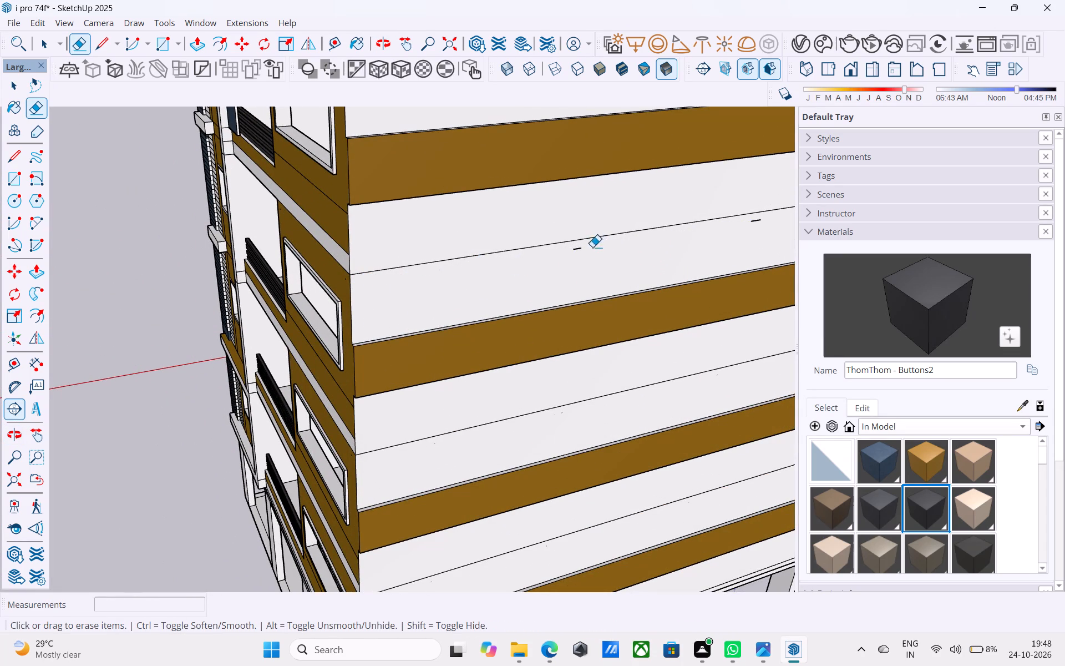
scroll(574, 265, "down", 4)
middle_click_drag(572, 267, 540, 259)
scroll(556, 262, "up", 5)
left_click(548, 244)
scroll(291, 310, "down", 5)
scroll(635, 255, "up", 5)
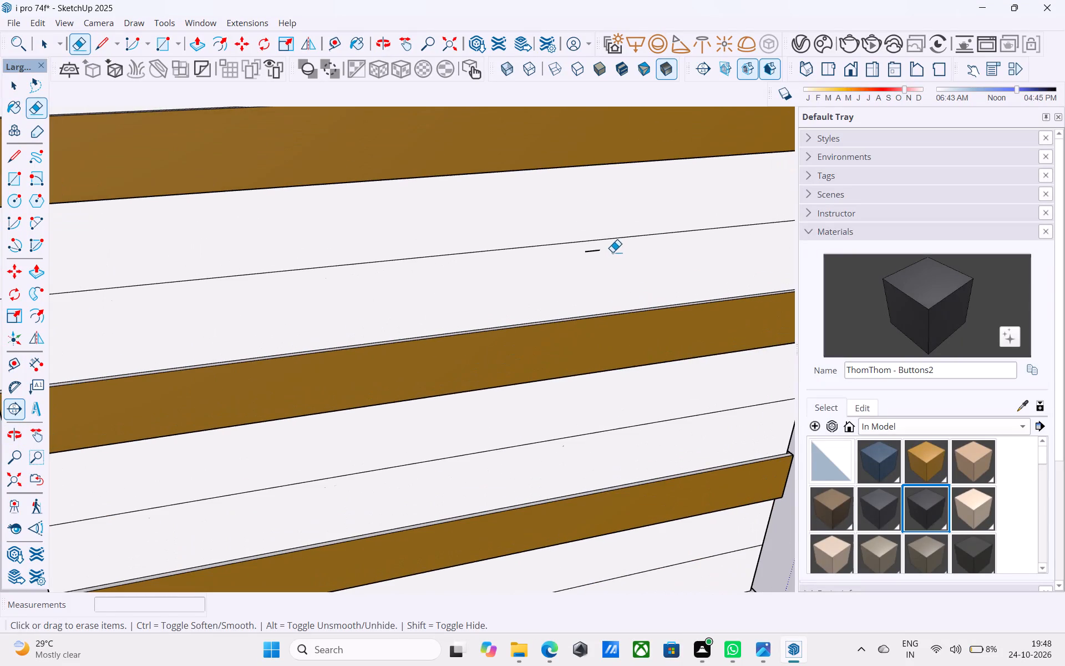
left_click_drag(605, 251, 600, 252)
scroll(593, 252, "down", 10)
Erase the upper of the two close horizontal lines above the top ochre band on the rear wall.
middle_click_drag(586, 279, 192, 297)
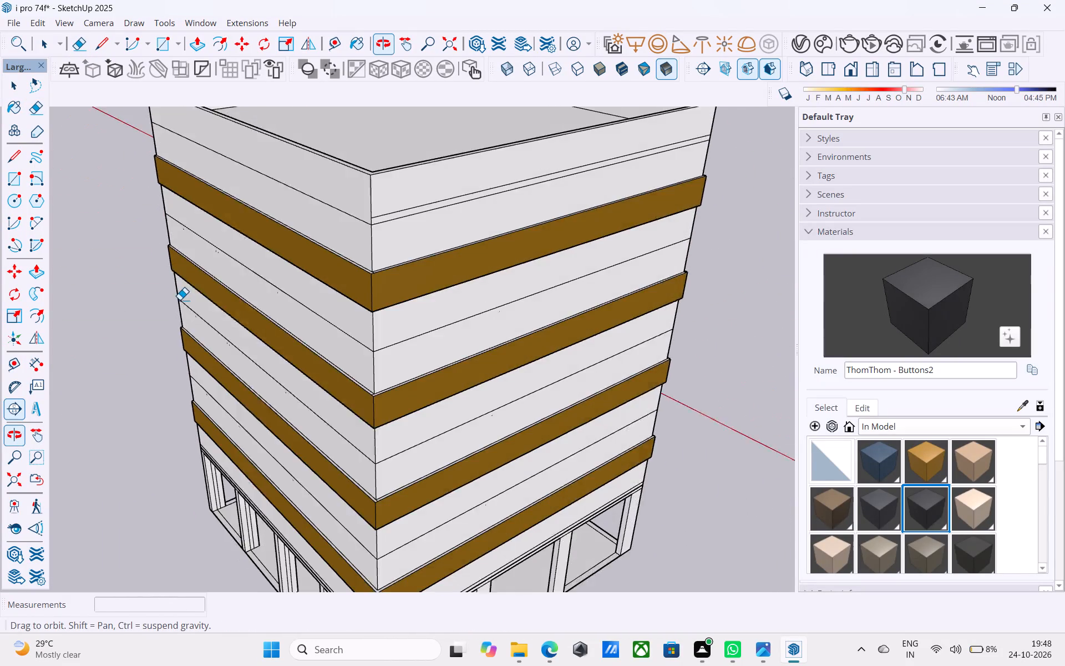
middle_click_drag(539, 291, 527, 289)
scroll(320, 206, "up", 8)
left_click_drag(334, 211, 334, 201)
scroll(322, 210, "down", 6)
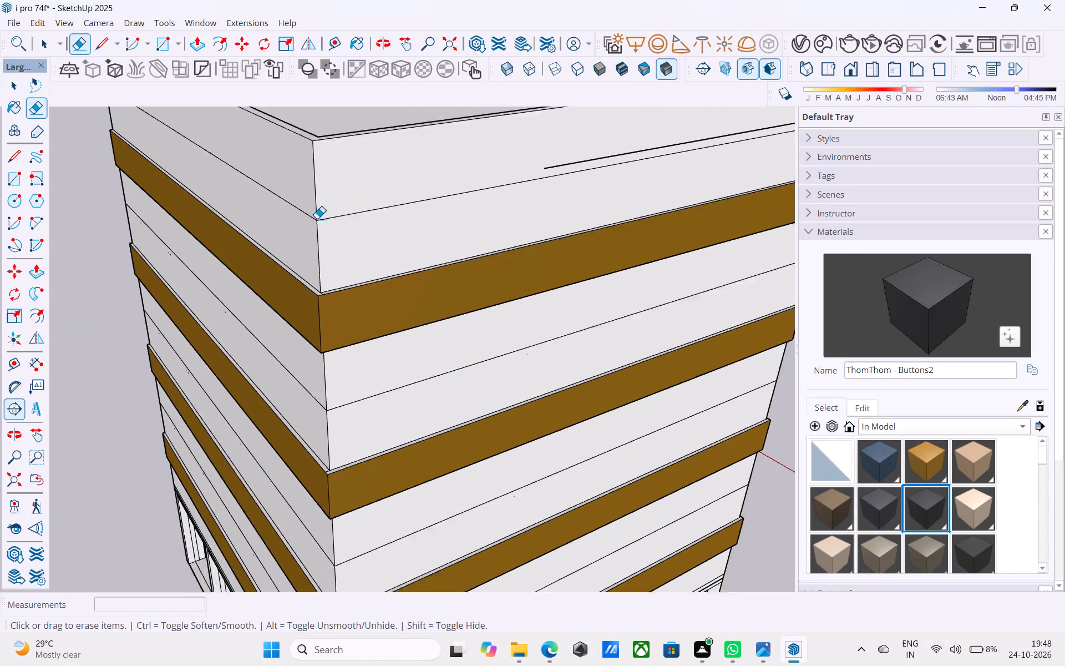
left_click(519, 173)
middle_click_drag(667, 176, 383, 202)
scroll(401, 239, "up", 5)
left_click_drag(413, 235, 413, 230)
scroll(489, 236, "up", 4)
left_click(481, 244)
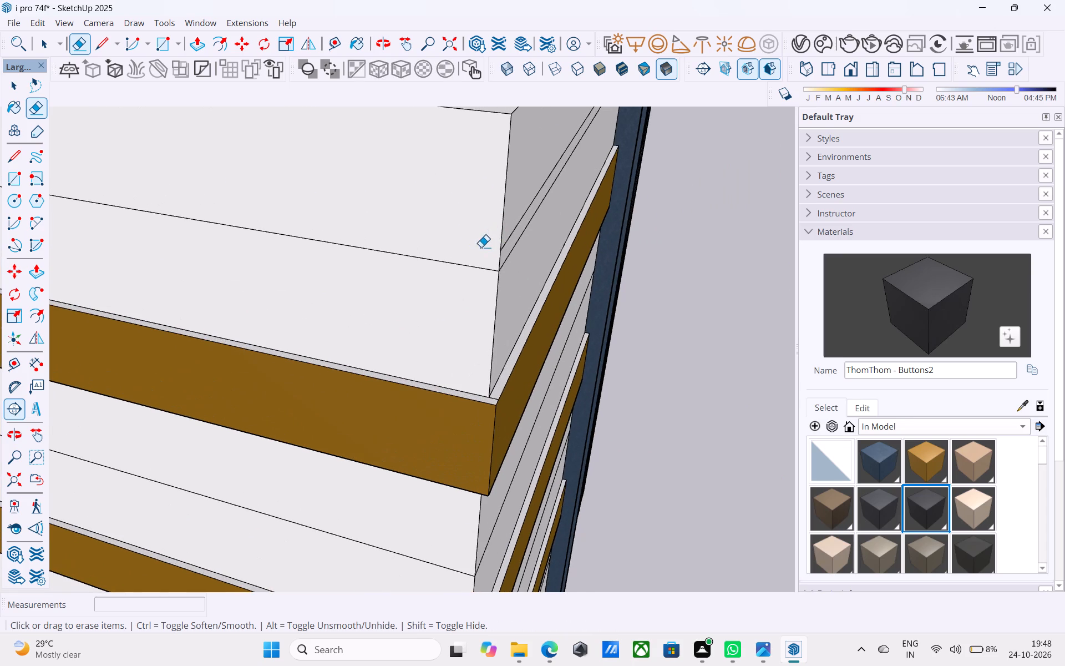
scroll(494, 240, "down", 6)
left_click(184, 196)
Erase the upper of the two close lines above the top ochre band on the side wall with the dark blue vertical strip.
middle_click_drag(474, 196, 449, 196)
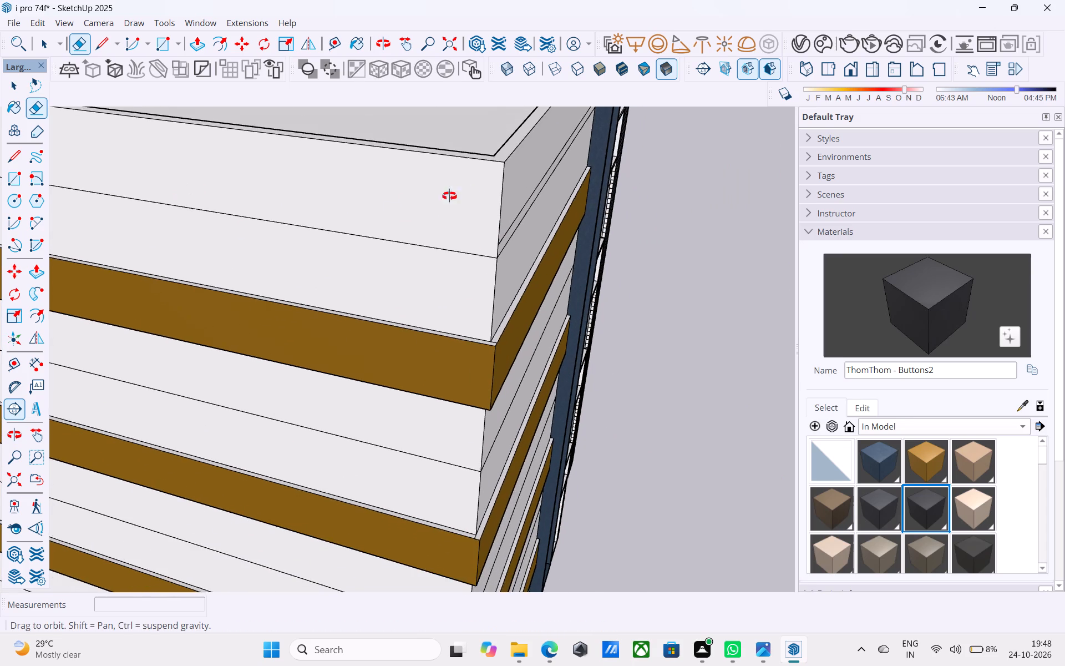
middle_click_drag(449, 196, 379, 191)
scroll(405, 216, "up", 1)
scroll(405, 216, "down", 1)
scroll(405, 216, "up", 2)
left_click_drag(417, 230, 421, 239)
scroll(512, 203, "down", 6)
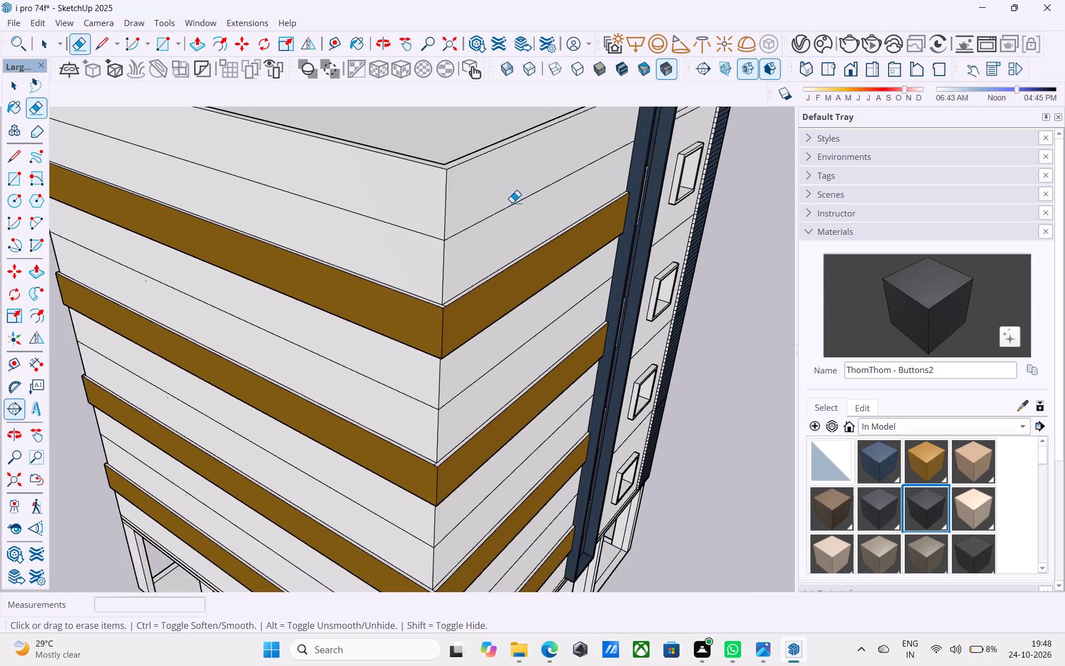
Inspect the windowed side wall and the front facade for leftover stray lines.
scroll(512, 203, "down", 10)
middle_click_drag(514, 264, 230, 158)
scroll(349, 244, "up", 4)
scroll(360, 247, "down", 5)
middle_click_drag(583, 221, 343, 224)
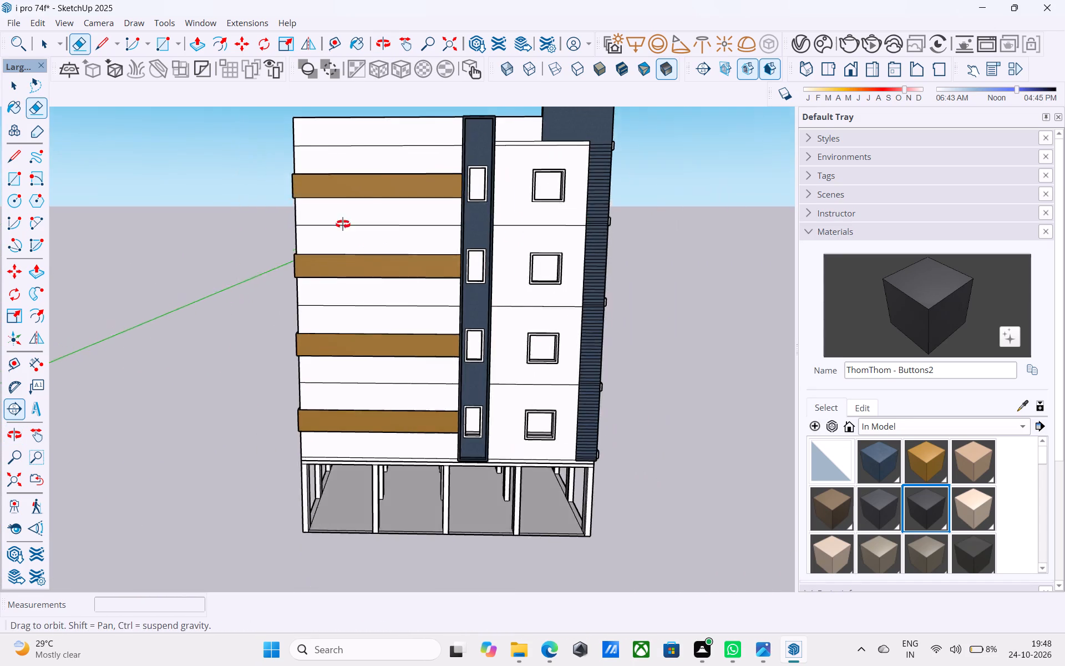
middle_click_drag(343, 224, 181, 247)
middle_click_drag(499, 251, 423, 266)
scroll(323, 259, "down", 6)
middle_click(433, 263)
scroll(433, 263, "up", 3)
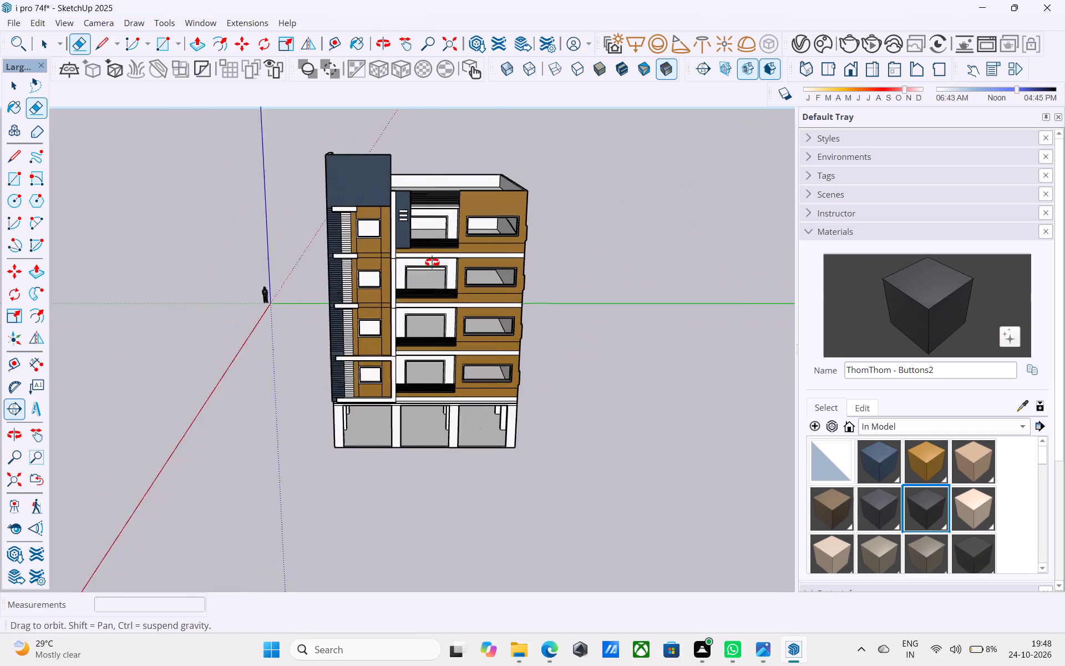
scroll(432, 263, "up", 2)
Save the model.
key("space")
scroll(523, 196, "up", 5)
key("ctrl+s")
key("space")
Examine the whole building from the front and from its front corner.
scroll(523, 195, "down", 5)
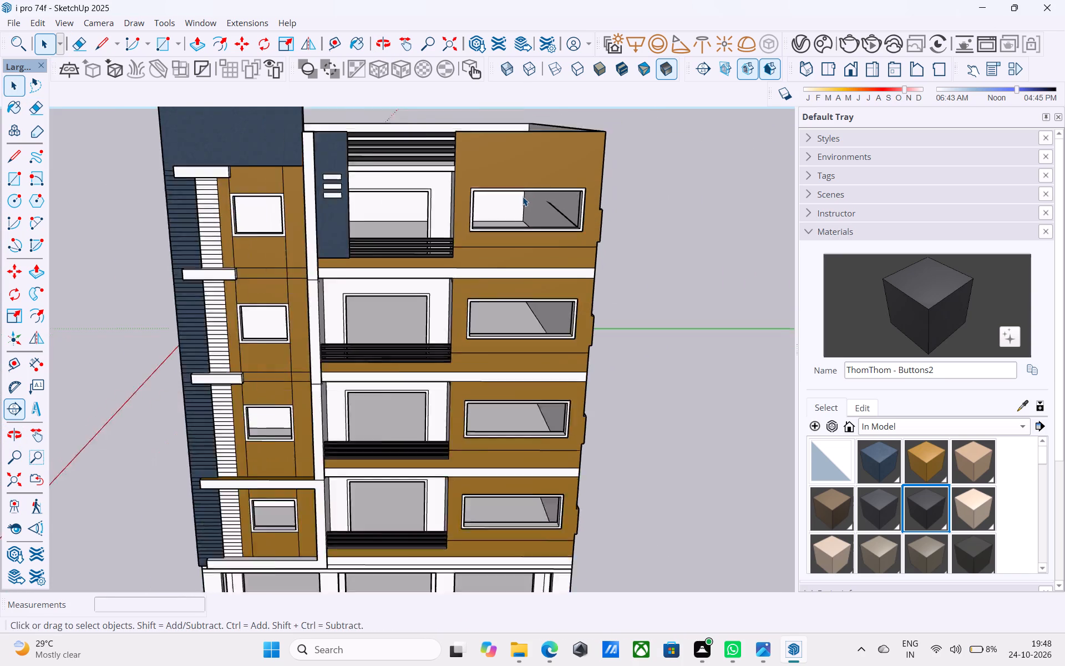
middle_click_drag(525, 201, 537, 165)
scroll(537, 165, "down", 6)
middle_click_drag(552, 188, 555, 188)
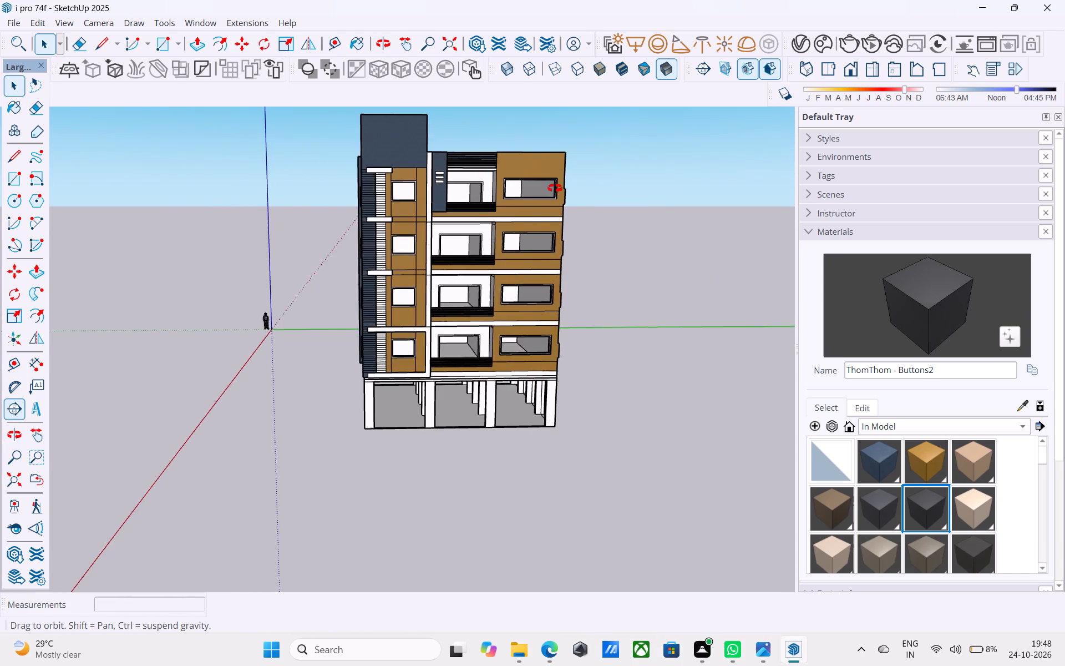
middle_click_drag(555, 188, 681, 180)
middle_click_drag(562, 219, 631, 243)
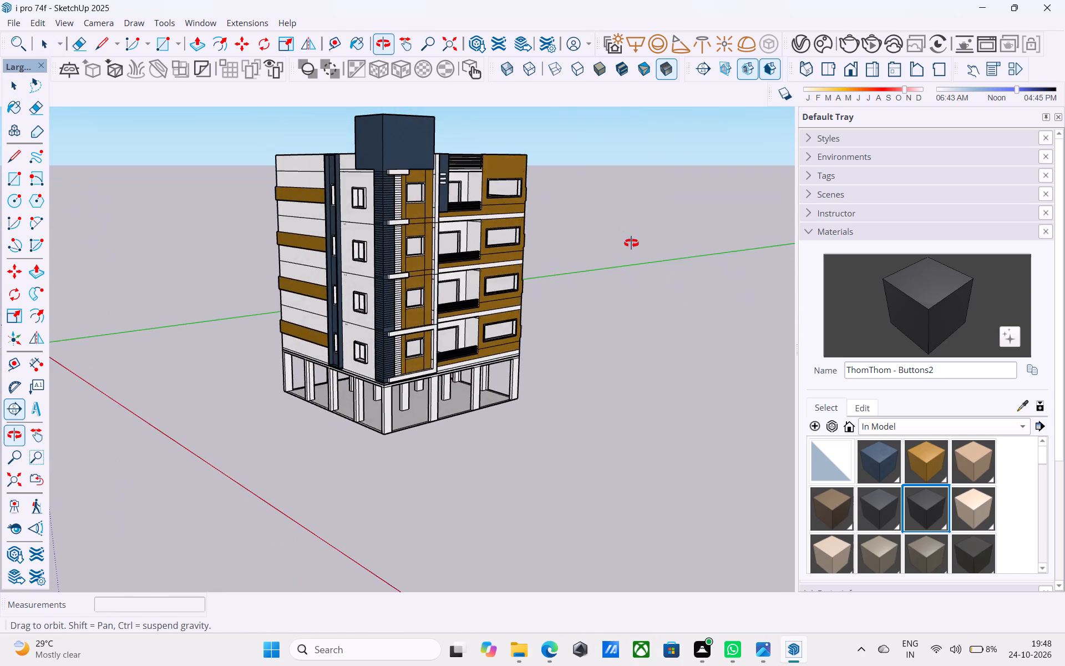
middle_click_drag(631, 243, 582, 242)
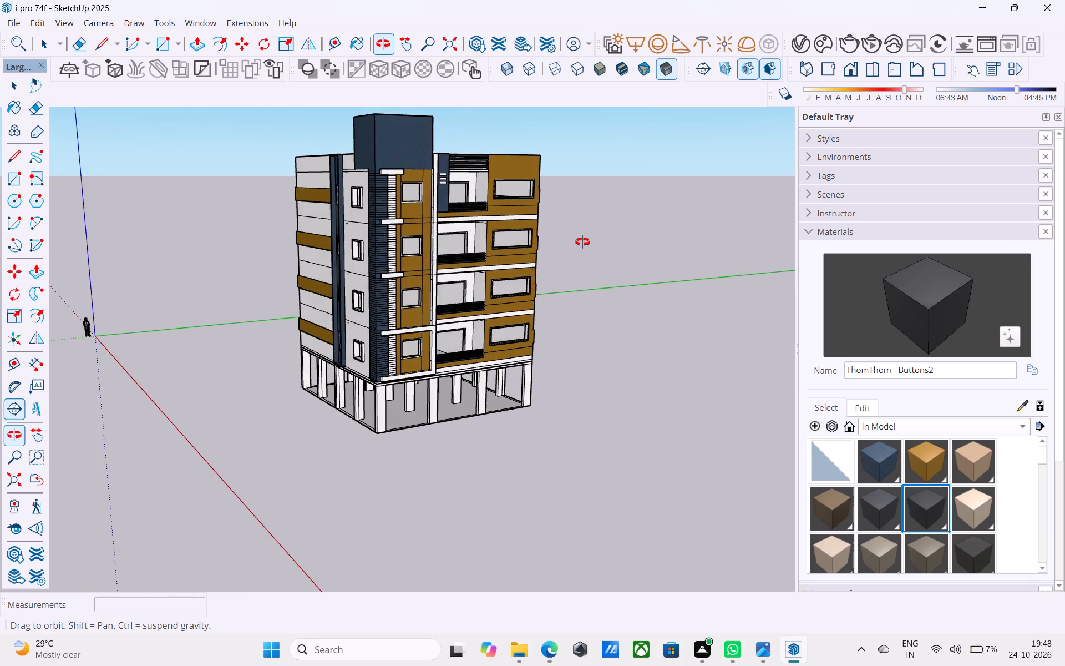
middle_click_drag(582, 242, 562, 228)
scroll(68, 114, "up", 4)
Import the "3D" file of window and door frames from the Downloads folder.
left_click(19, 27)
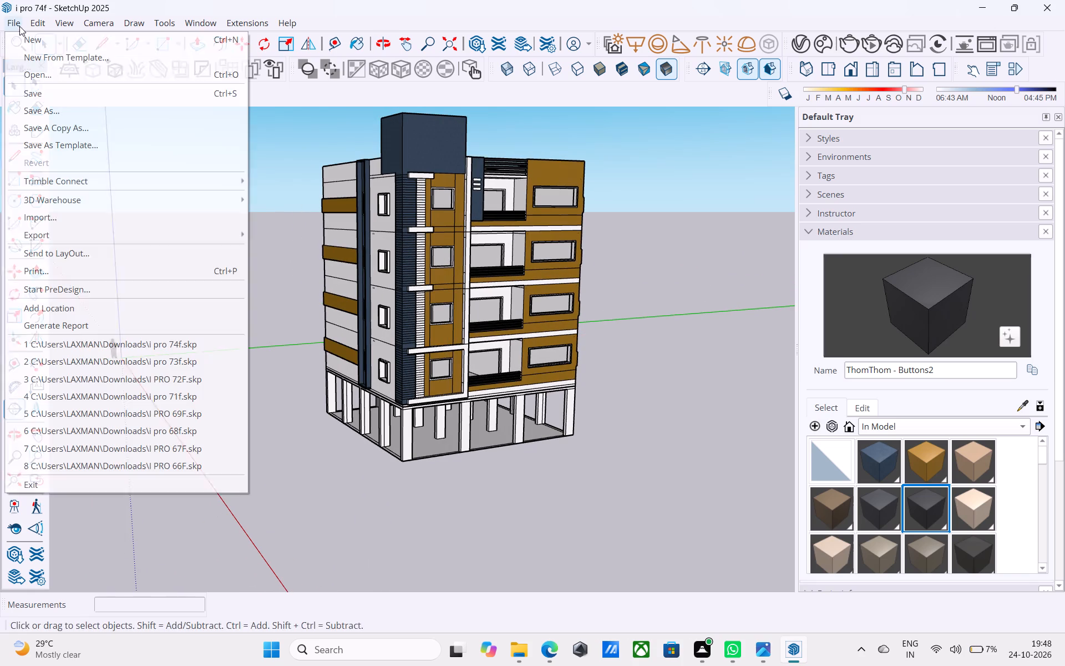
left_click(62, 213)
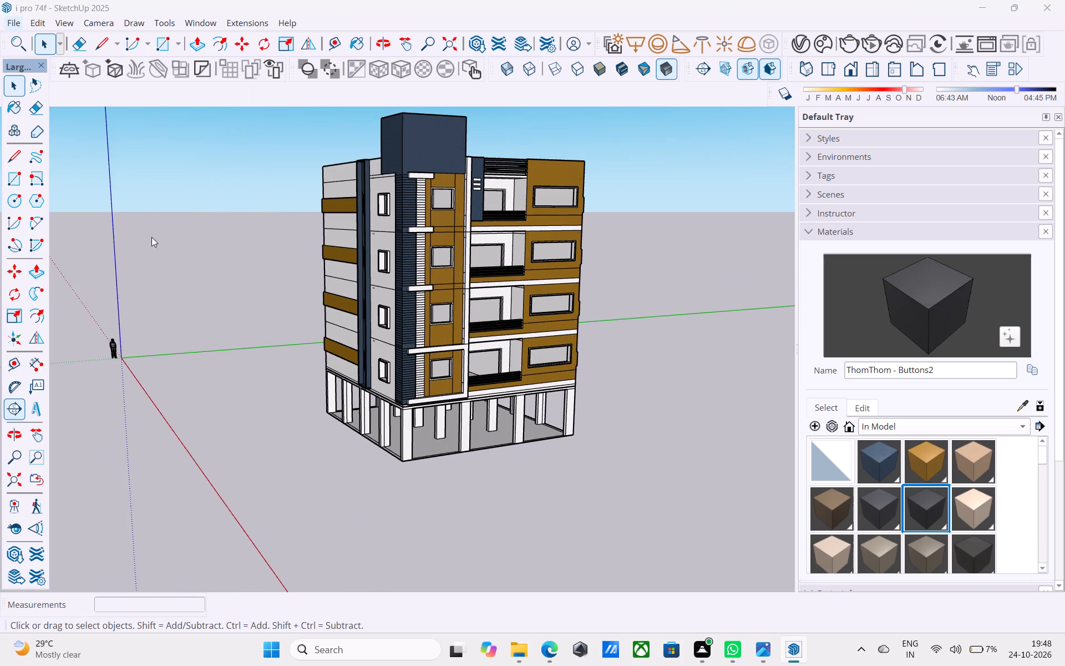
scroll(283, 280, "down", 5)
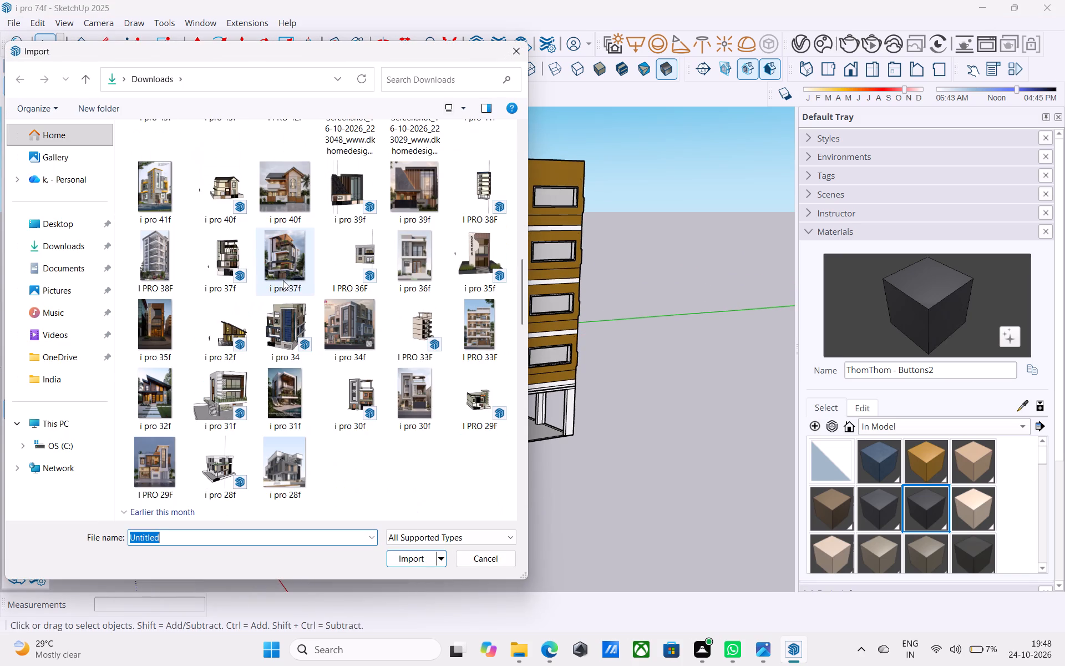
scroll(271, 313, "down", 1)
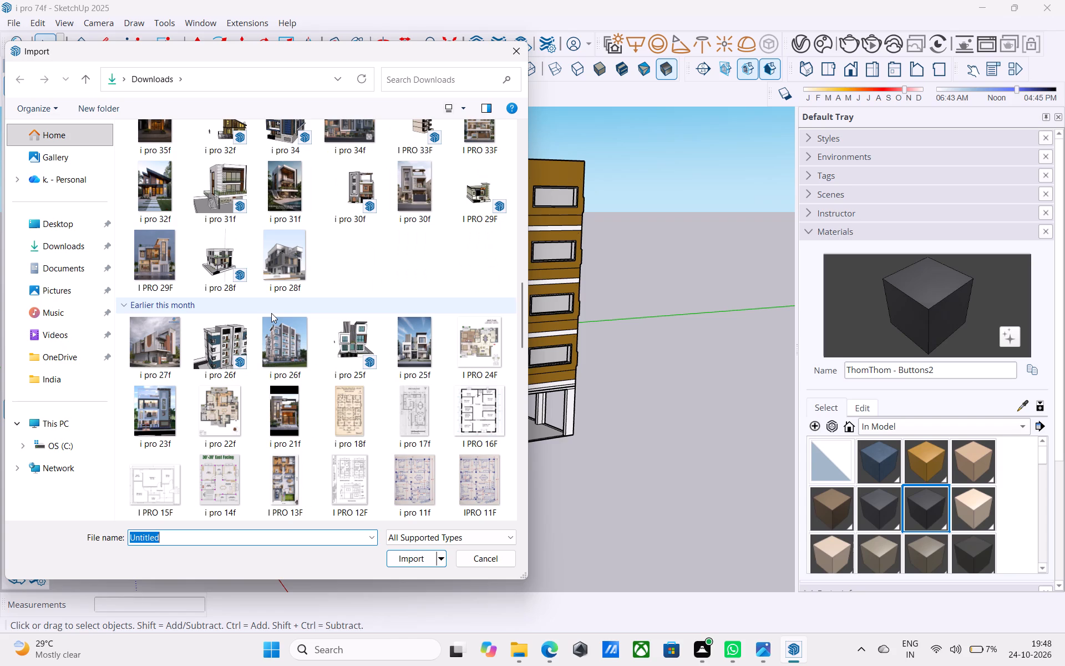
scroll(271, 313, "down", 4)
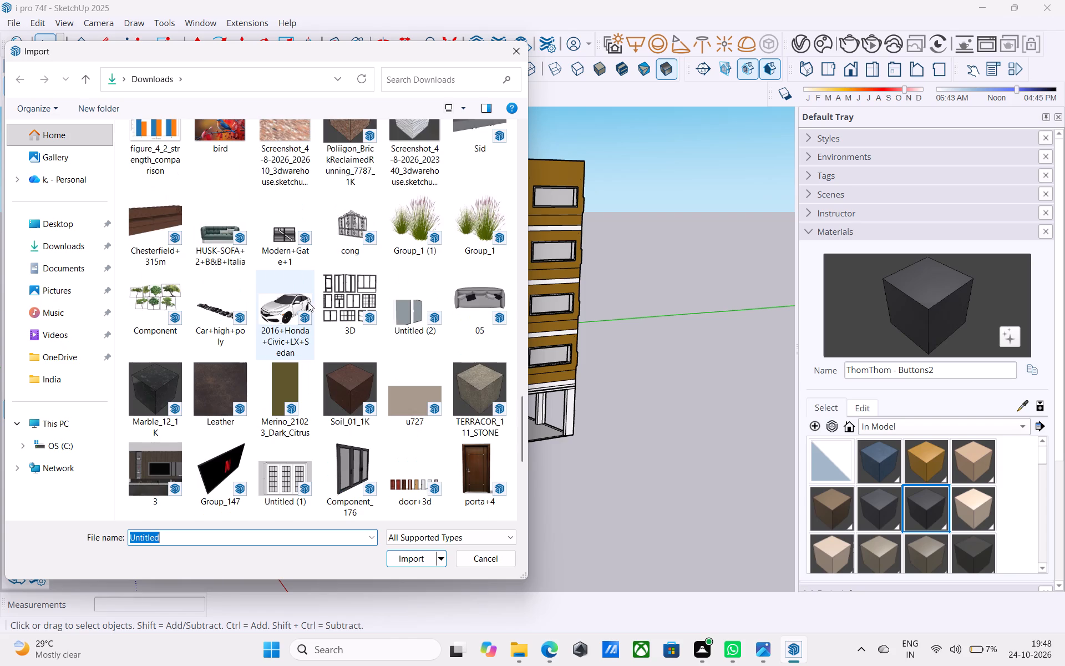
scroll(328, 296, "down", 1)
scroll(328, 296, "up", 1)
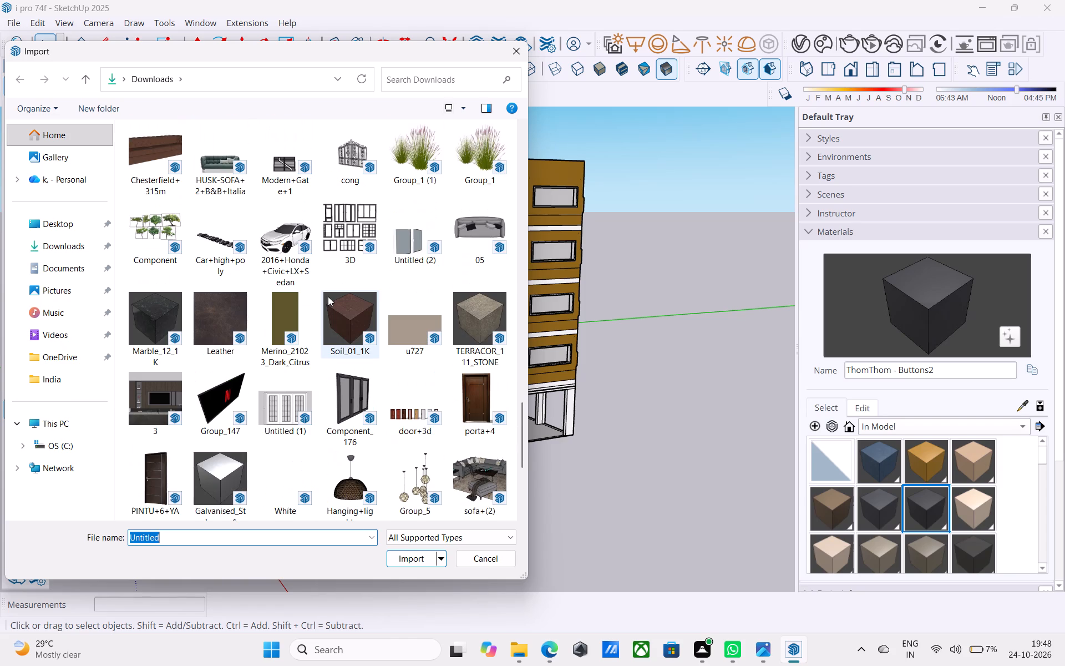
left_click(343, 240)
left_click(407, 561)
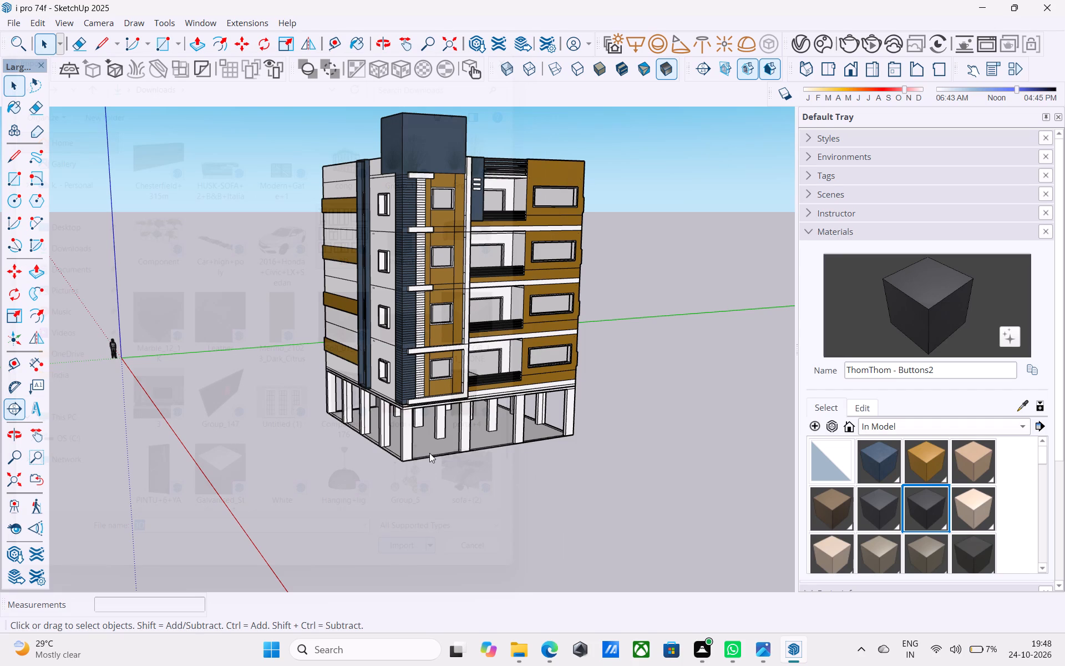
Save the model, purging its unused components and materials.
key("ctrl+s")
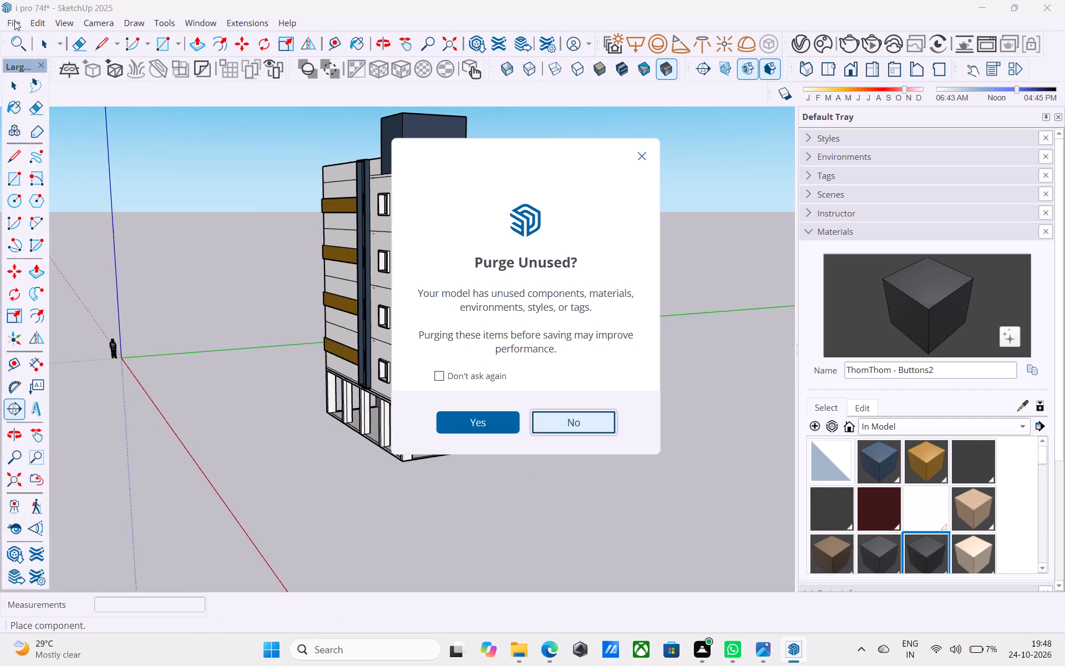
left_click(14, 21)
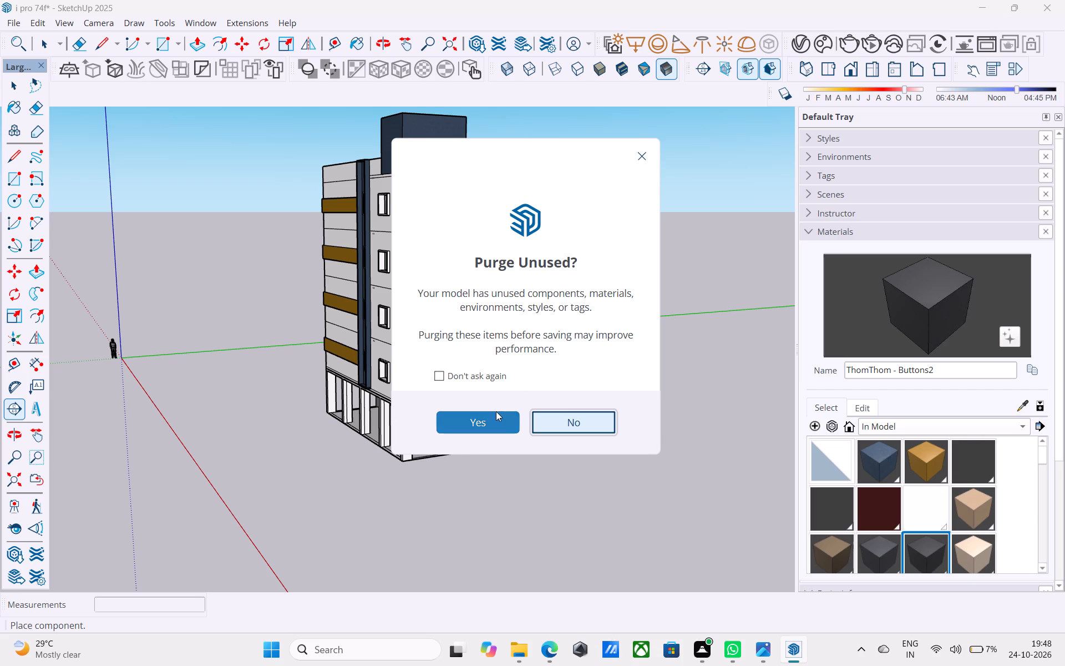
left_click(496, 411)
left_click(11, 24)
left_click(14, 24)
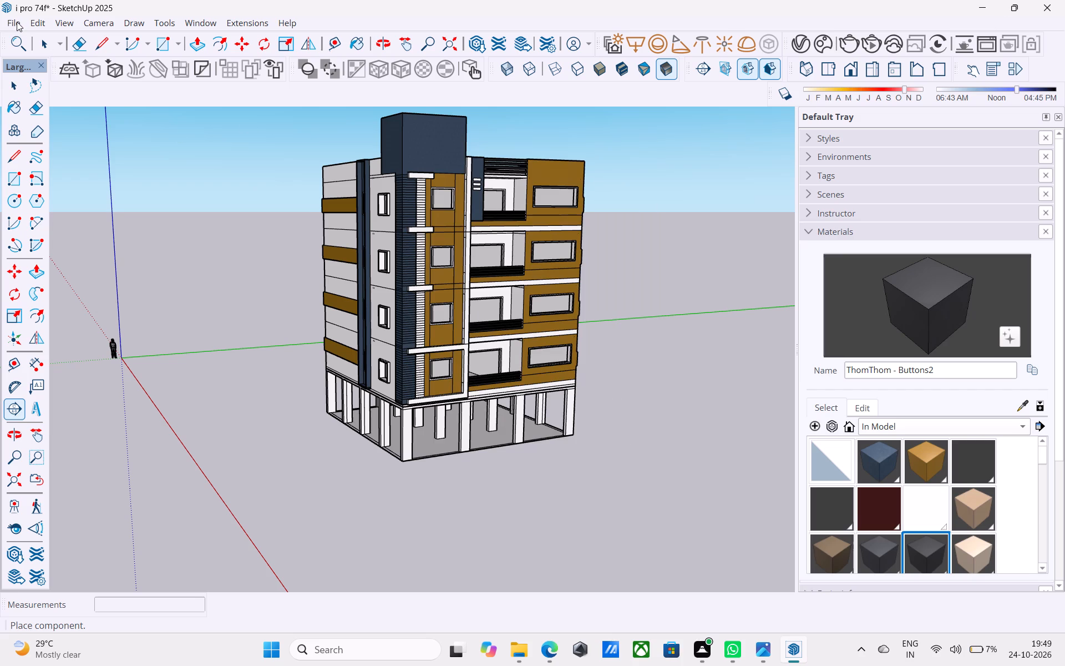
middle_click_drag(16, 22, 33, 134)
scroll(22, 25, "up", 2)
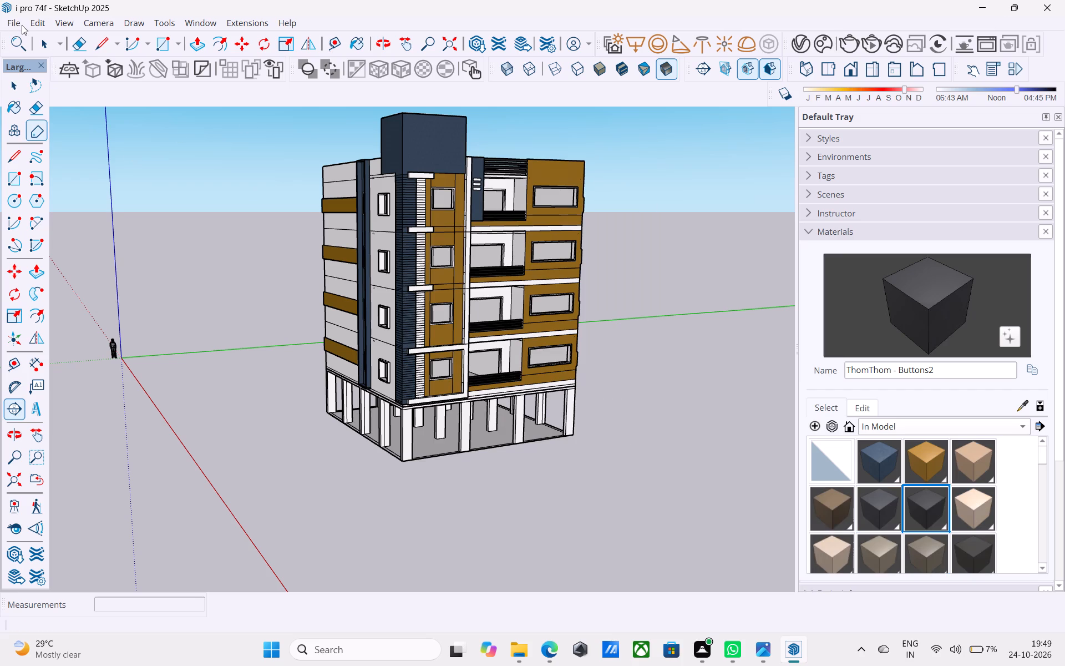
scroll(11, 23, "up", 3)
Import the "3D" window and door frames file from Downloads and place it on the ground beside the building's front.
left_click(11, 22)
left_click(95, 220)
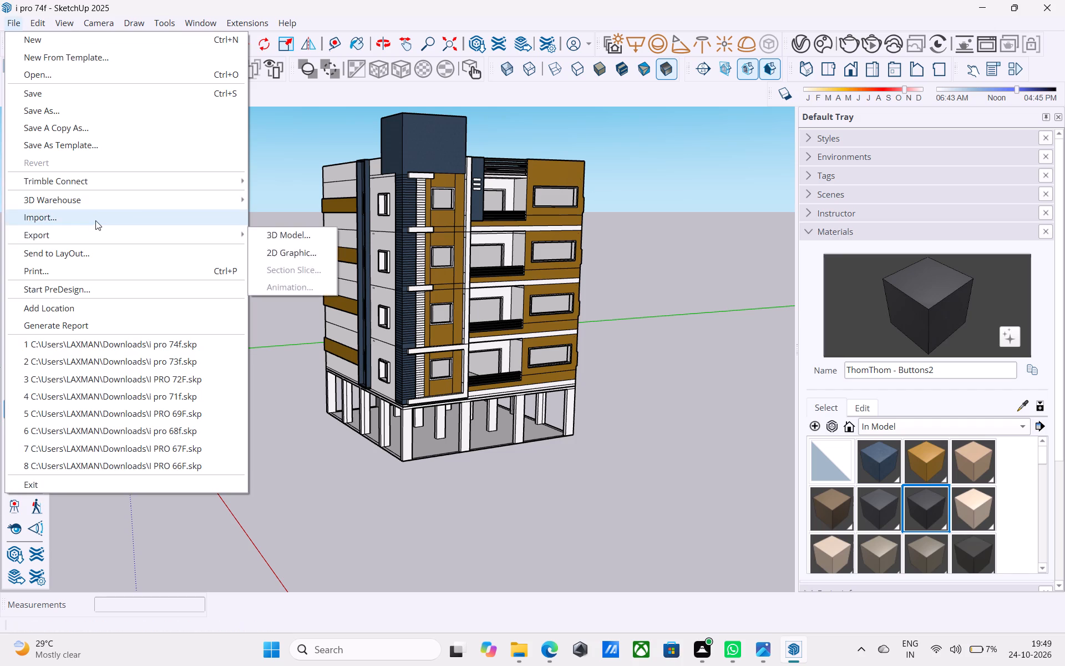
scroll(251, 374, "down", 6)
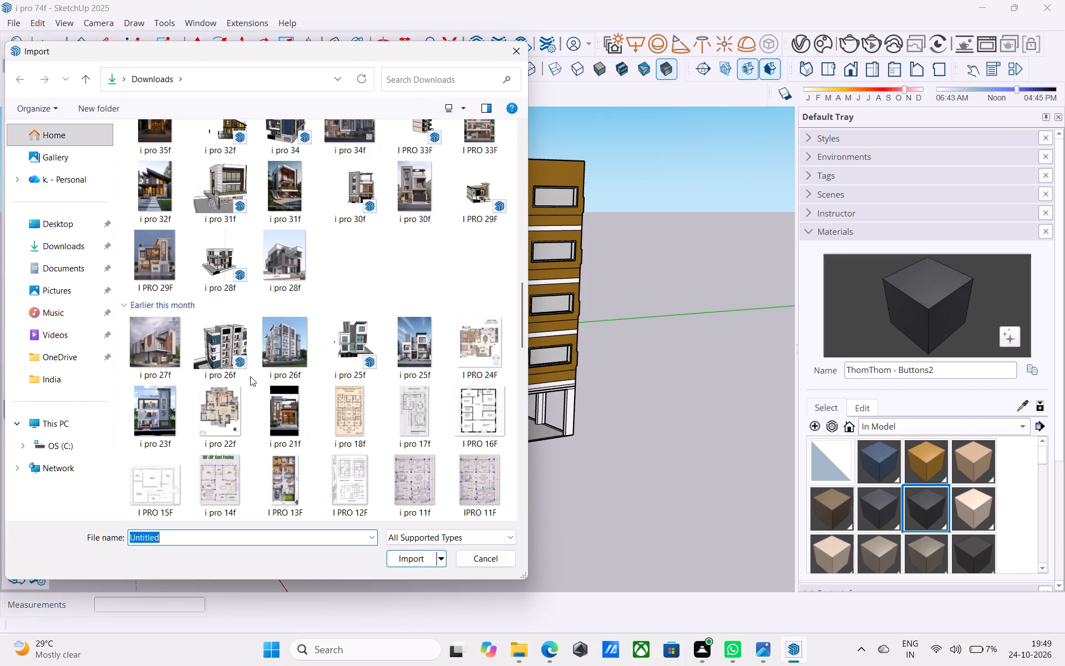
scroll(250, 376, "down", 4)
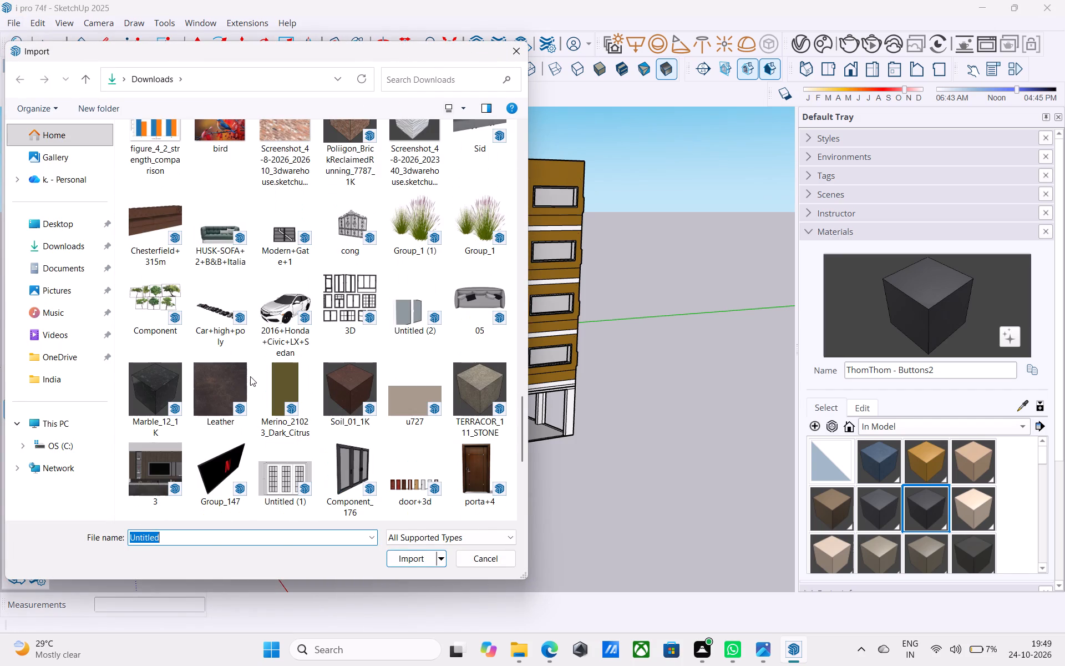
left_click(350, 306)
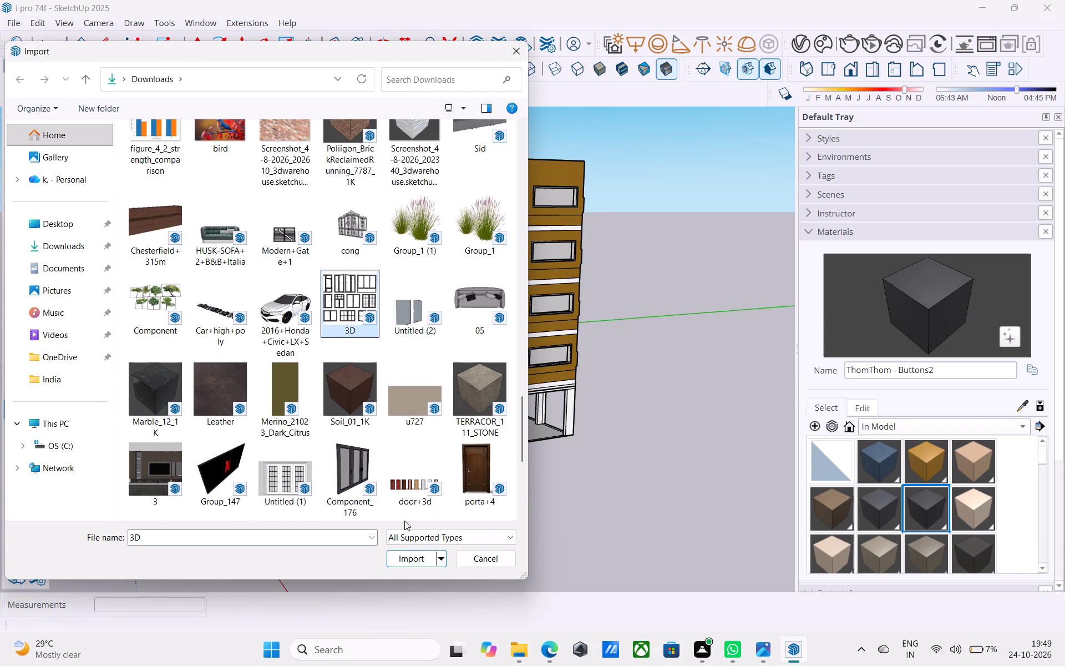
left_click(402, 566)
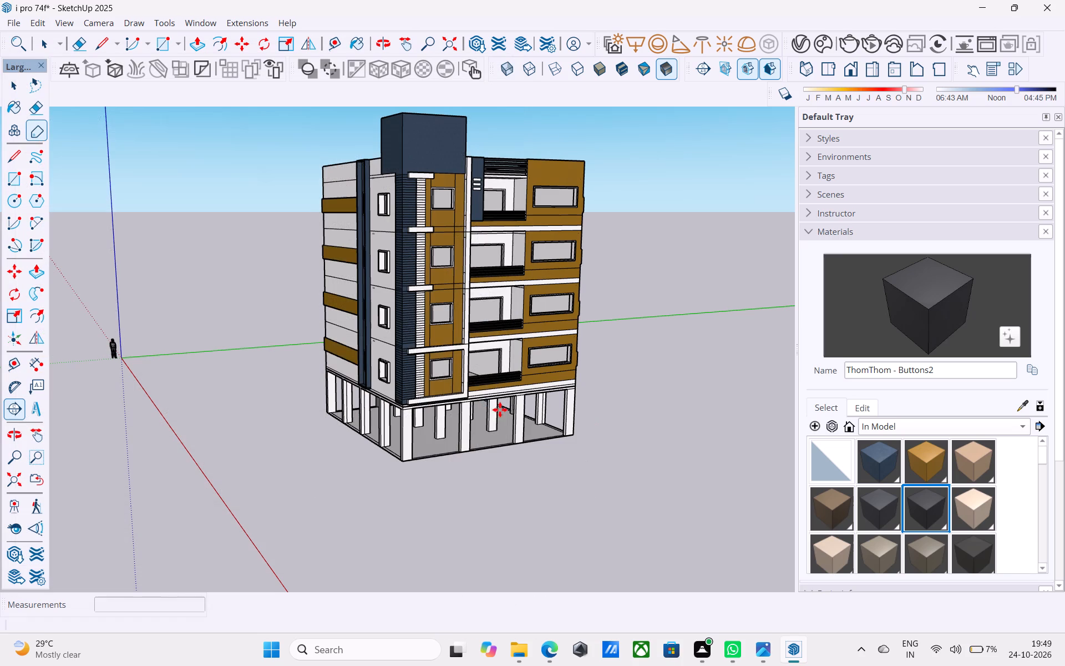
left_click(660, 452)
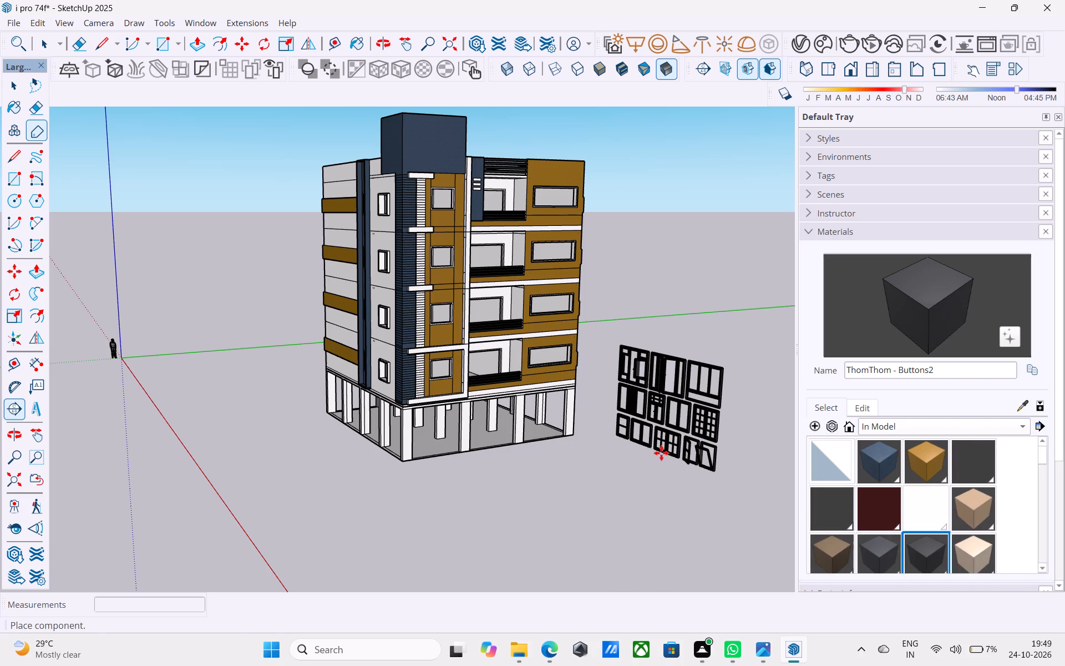
middle_click_drag(642, 420, 712, 465)
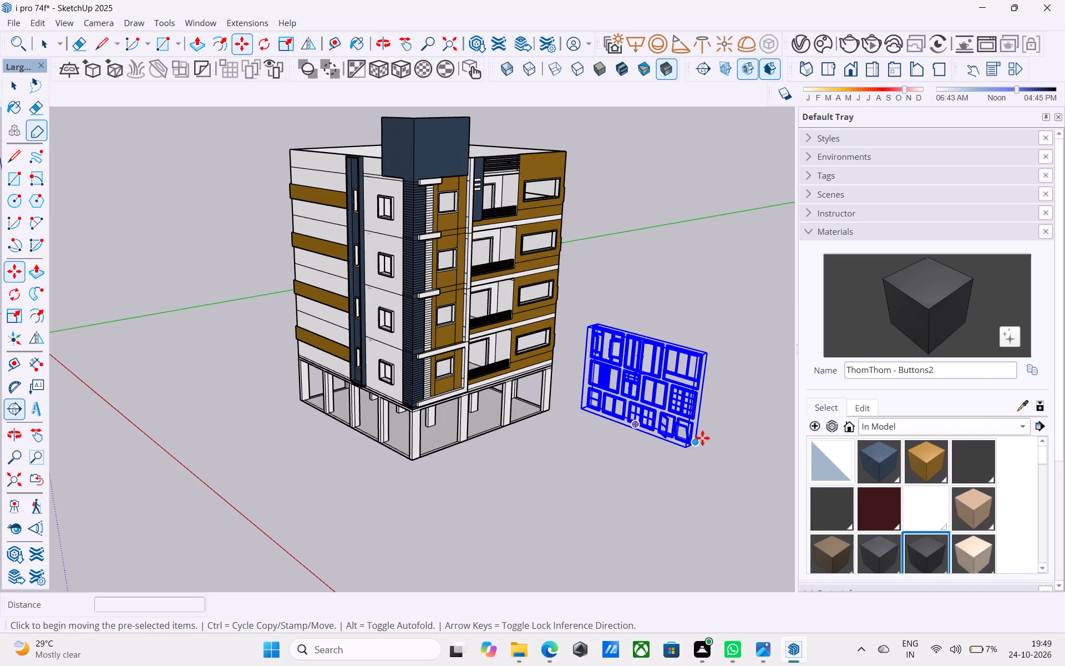
Explode the imported window and door frames component into separate frames.
key("space")
left_click(698, 475)
left_click(689, 436)
right_click(689, 436)
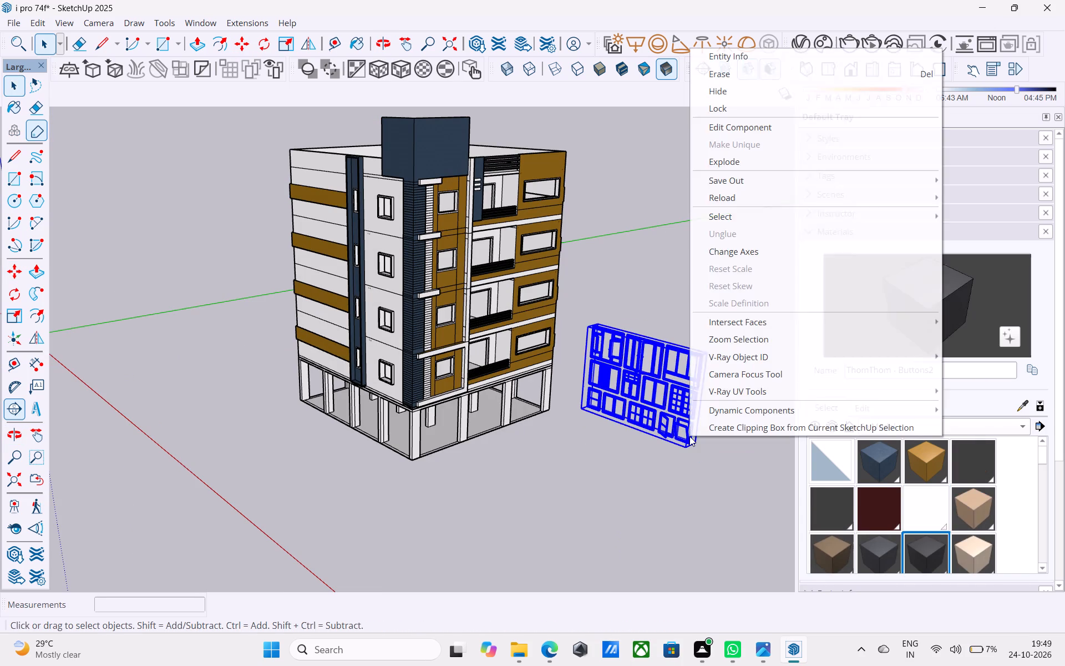
left_click(732, 164)
left_click(693, 380)
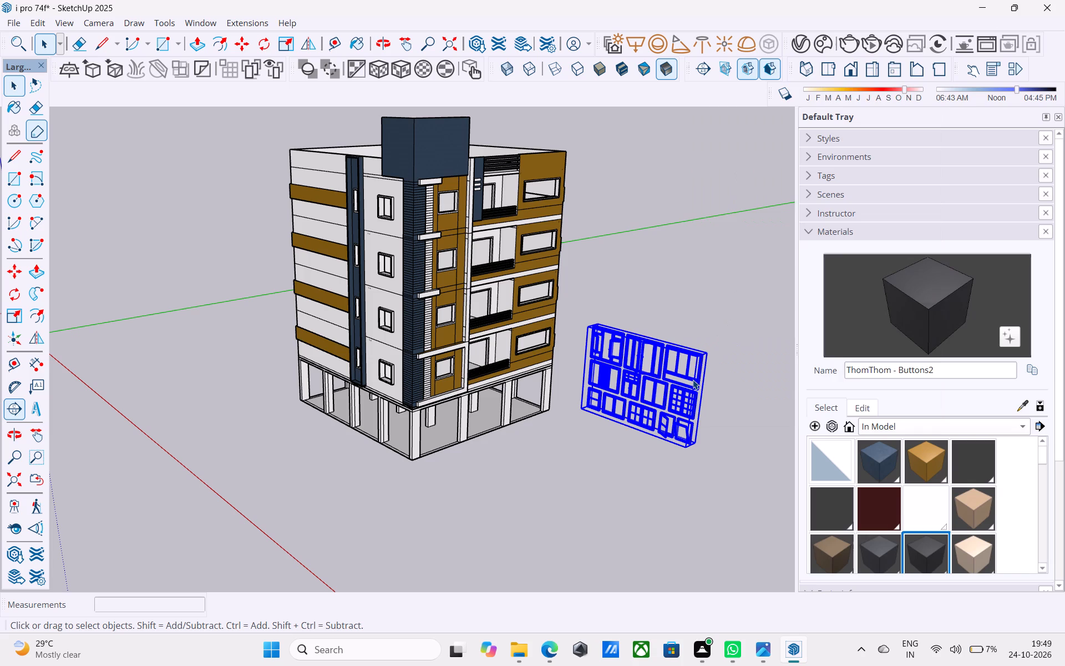
right_click(693, 380)
left_click(726, 117)
left_click(685, 264)
Move the double window frame with eight panes out of the frame set to beside the building's front corner.
left_click(673, 367)
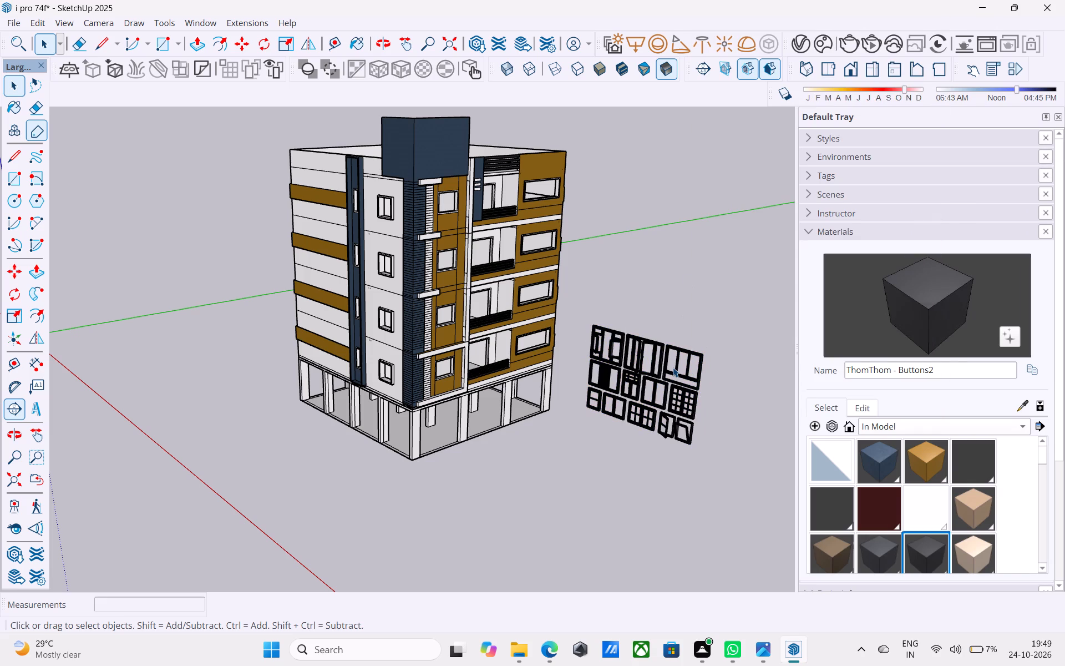
scroll(618, 391, "up", 3)
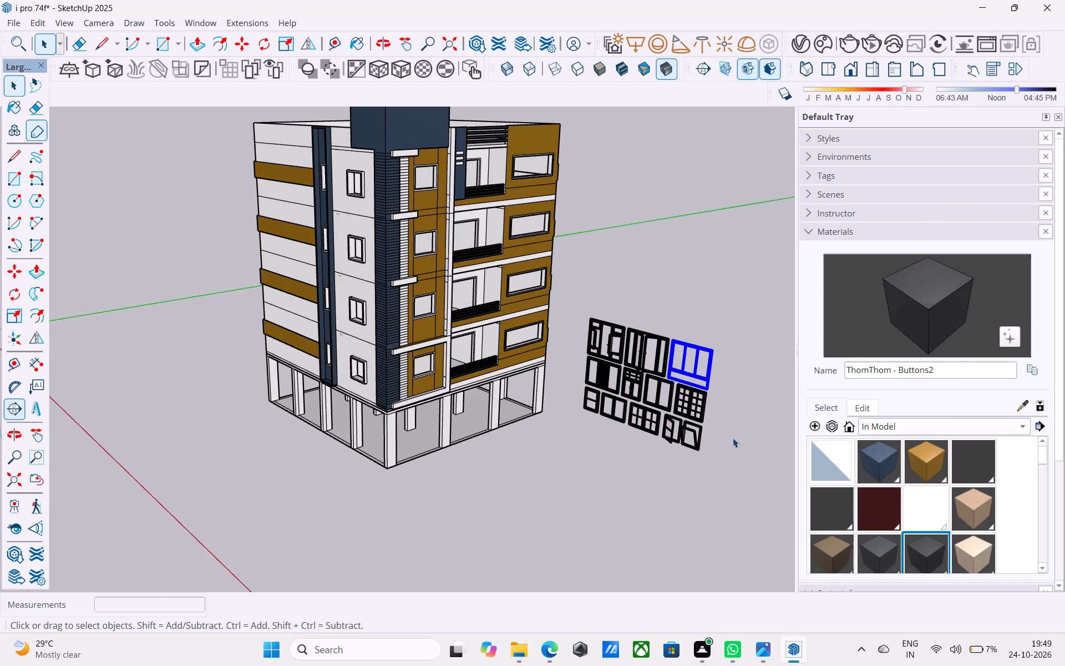
left_click(658, 426)
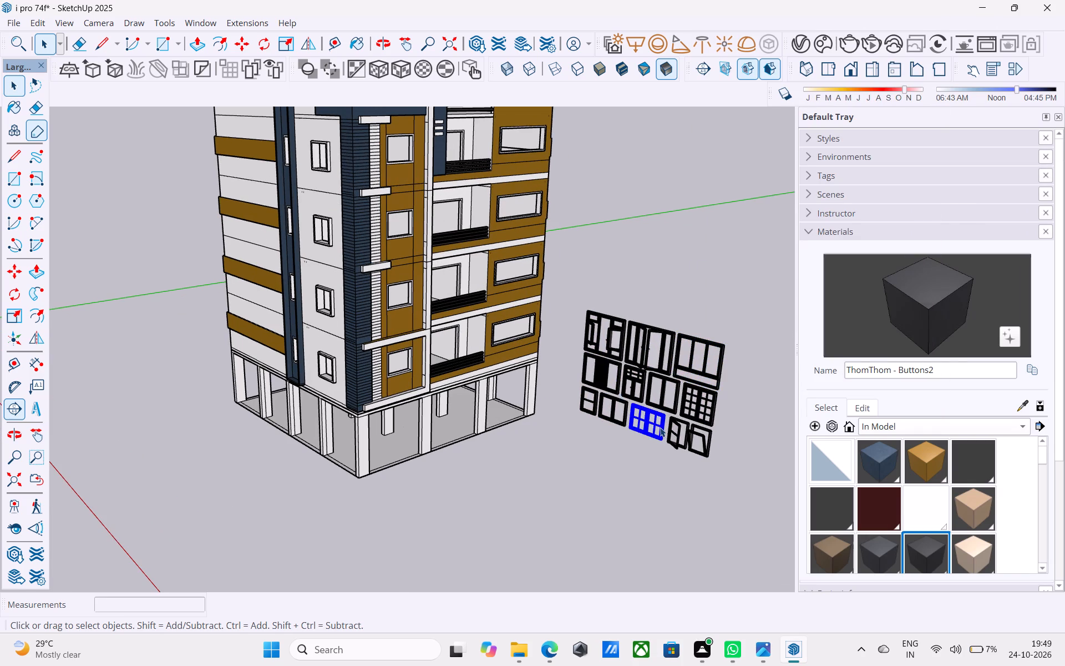
key("m")
left_click(660, 427)
key("space")
key("m")
left_click(627, 485)
left_click(331, 559)
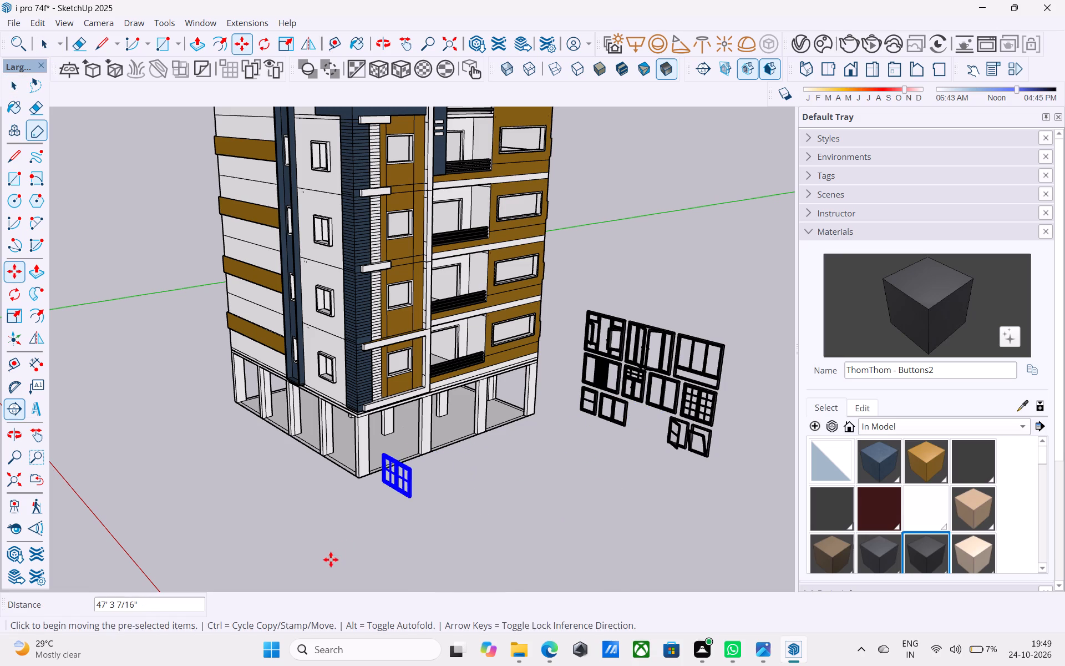
Delete all the remaining imported frames, keeping only the double window frame near the building corner.
middle_click_drag(625, 453, 640, 460)
key("space")
scroll(636, 453, "down", 4)
left_click_drag(714, 472, 693, 442)
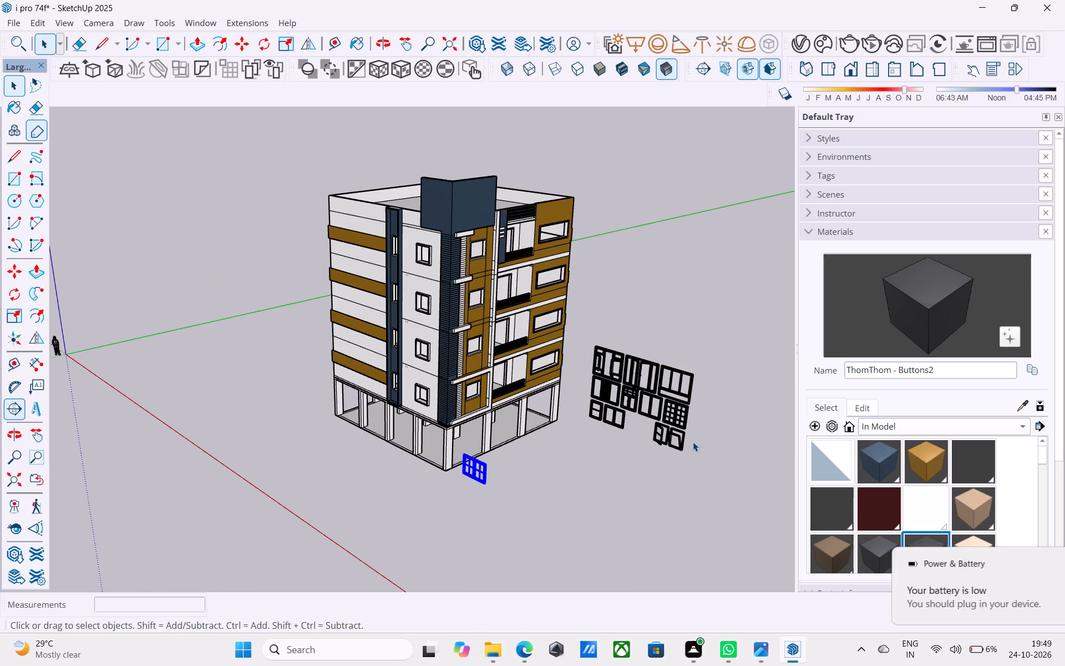
left_click_drag(693, 442, 572, 318)
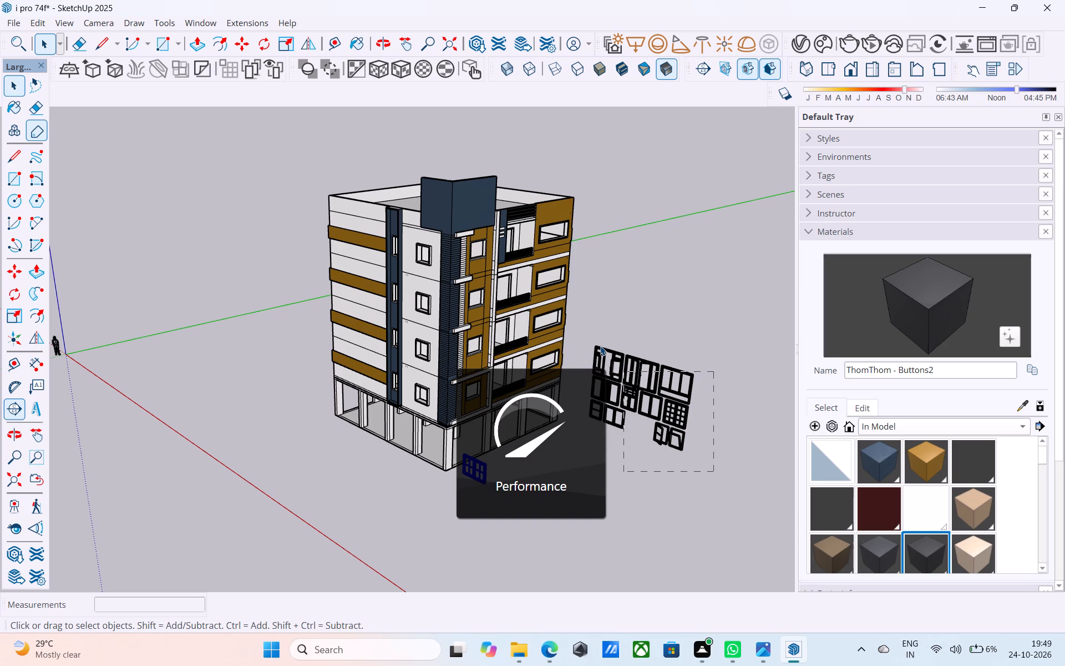
key("space")
scroll(631, 273, "down", 6)
middle_click_drag(635, 275, 677, 318)
scroll(676, 317, "up", 6)
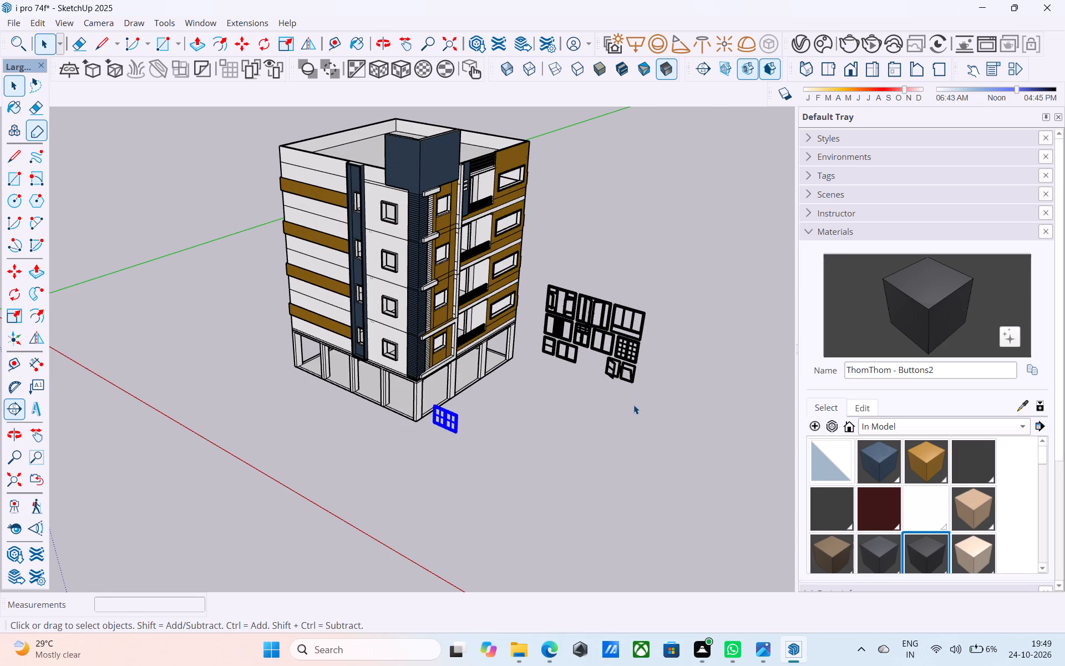
left_click_drag(673, 406, 538, 242)
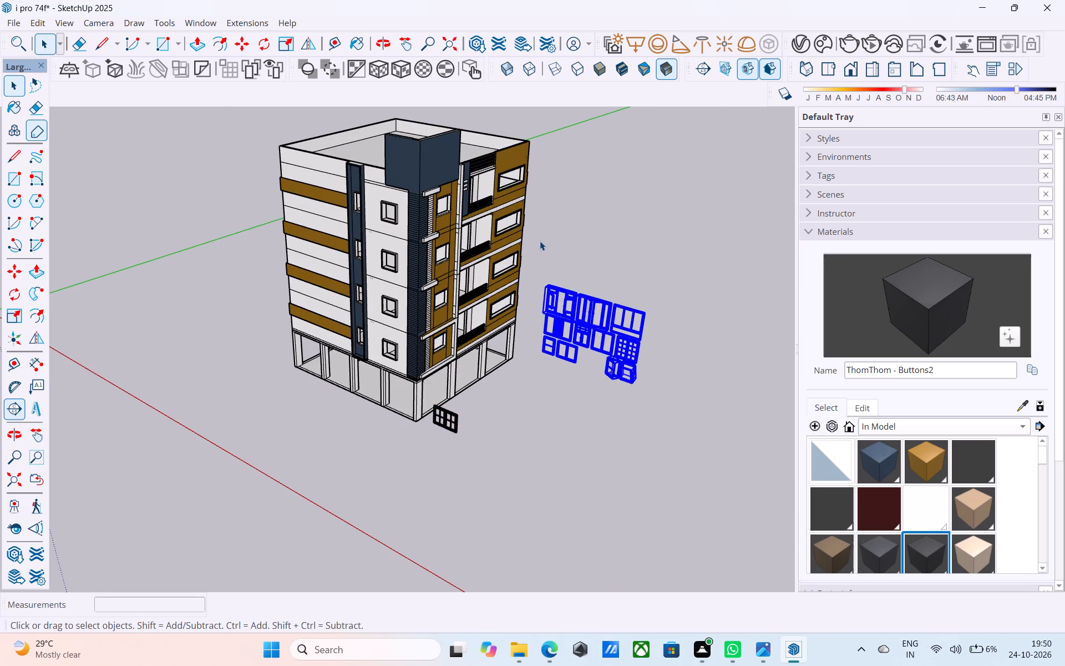
key("Delete")
Copy the double window frame onto the lowest square opening in the white side wall, matching its upper corner.
middle_click_drag(504, 352, 532, 297)
scroll(496, 400, "up", 6)
left_click(412, 431)
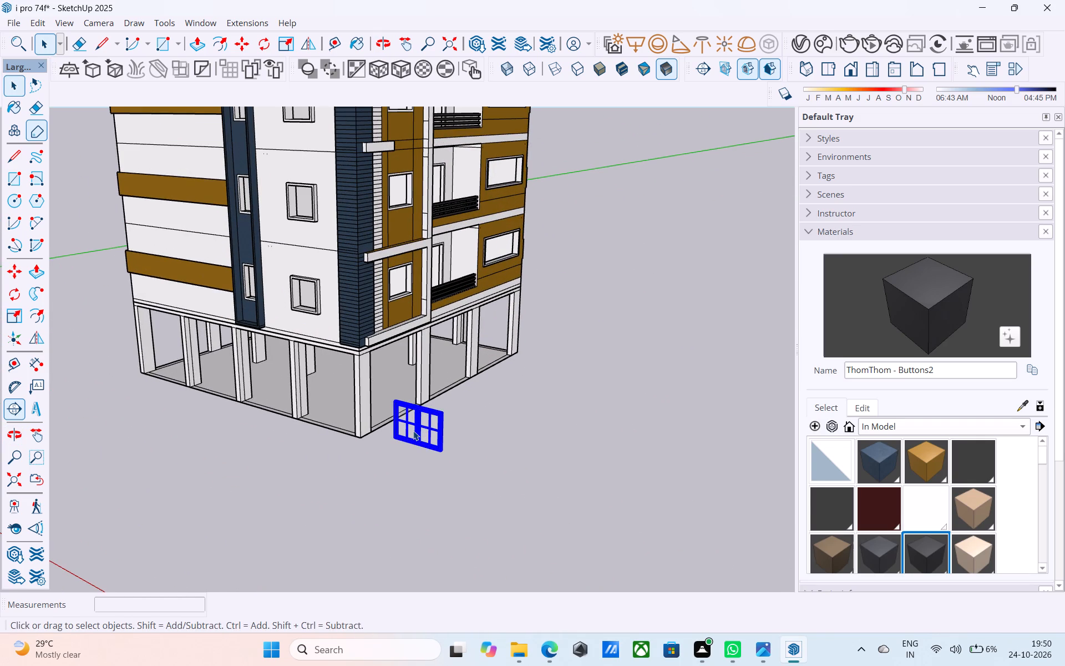
key("m")
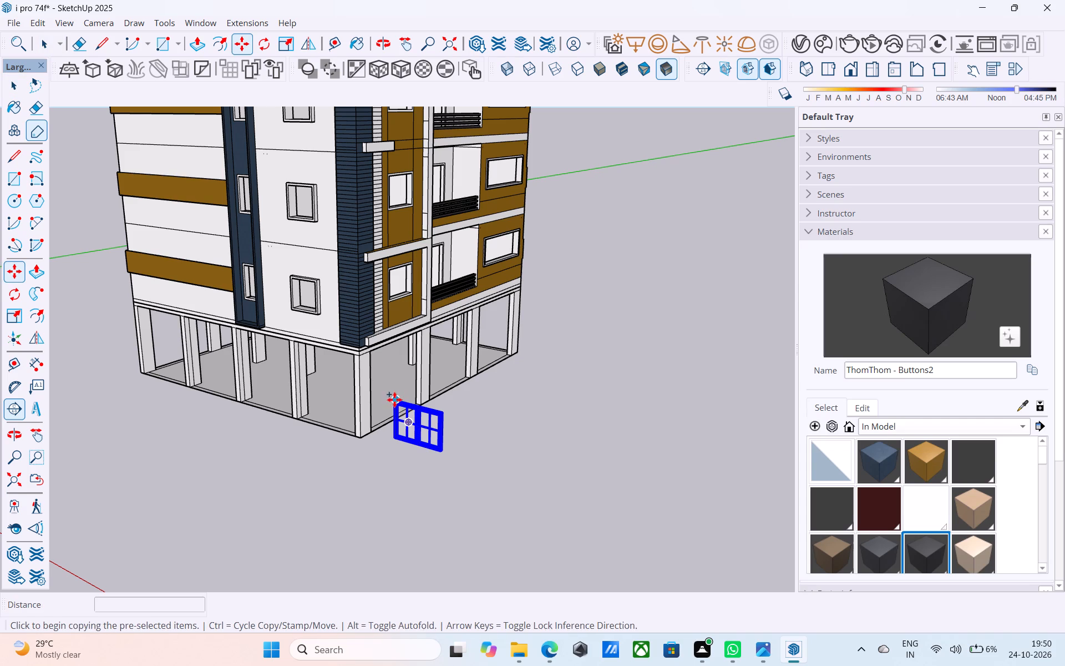
left_click(394, 400)
scroll(353, 355, "down", 5)
middle_click_drag(347, 351, 610, 432)
scroll(471, 423, "up", 8)
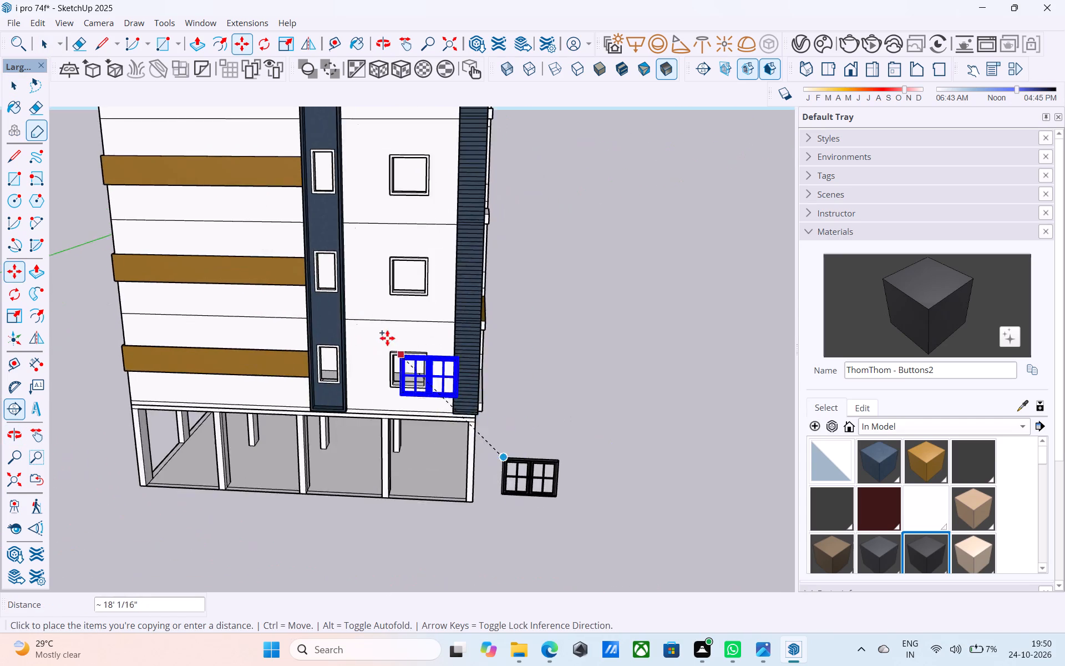
scroll(387, 338, "up", 10)
left_click(384, 384)
Copy the placed window frame from its upper corner onto the opening one floor above in the white wall.
scroll(395, 342, "down", 6)
middle_click_drag(395, 340, 419, 448)
scroll(415, 475, "up", 5)
left_click(415, 475)
key("m")
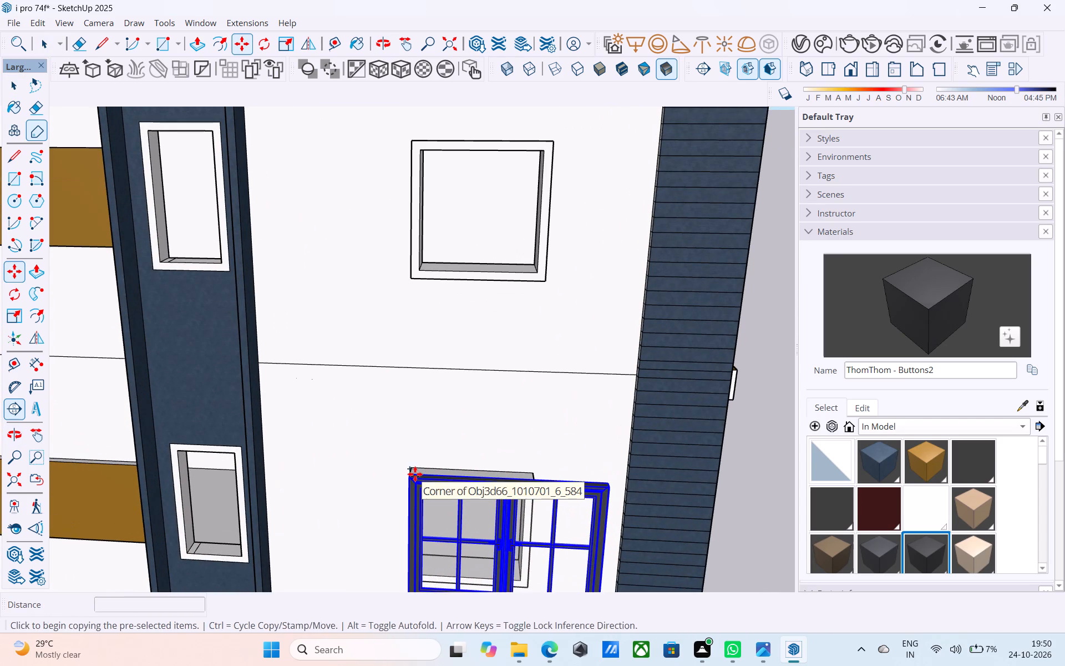
left_click(415, 474)
scroll(436, 350, "down", 7)
scroll(430, 247, "up", 5)
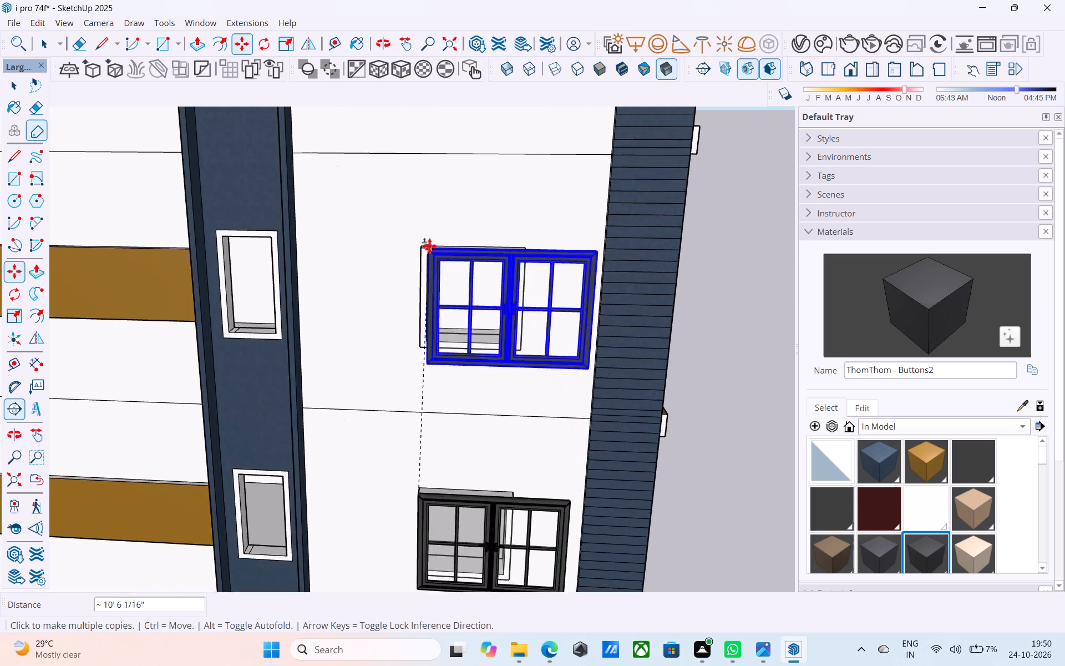
scroll(429, 246, "up", 3)
left_click(421, 248)
Place further copies of the window frame on the upper two openings of the same white wall column.
scroll(394, 413, "down", 6)
scroll(433, 231, "down", 9)
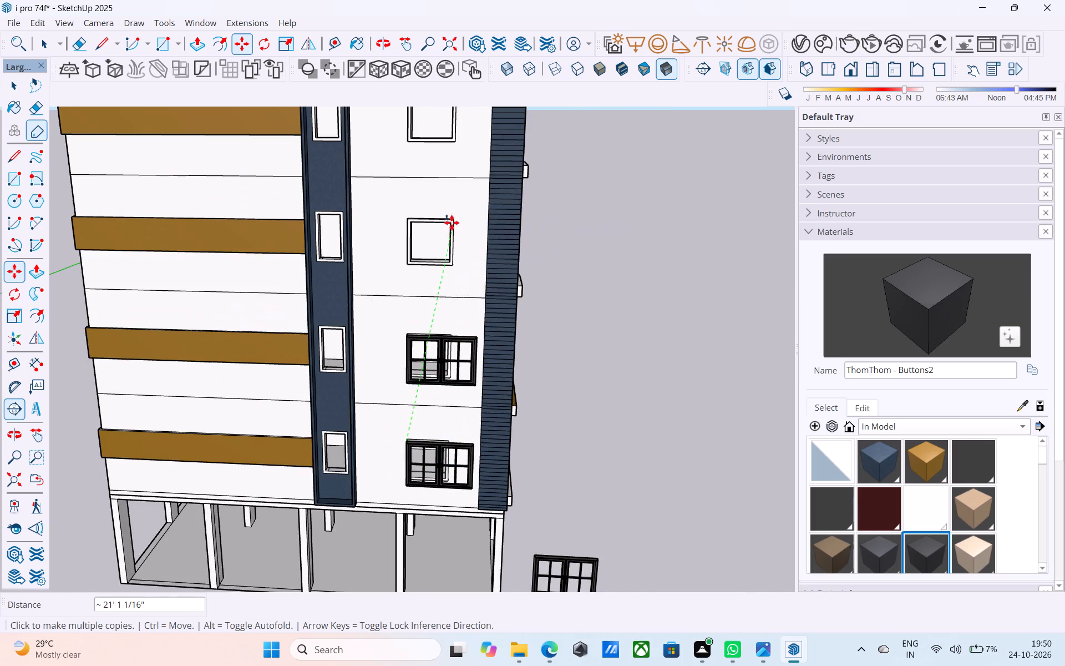
scroll(442, 223, "up", 12)
left_click(310, 187)
scroll(303, 408, "down", 2)
scroll(306, 420, "up", 1)
scroll(306, 420, "down", 5)
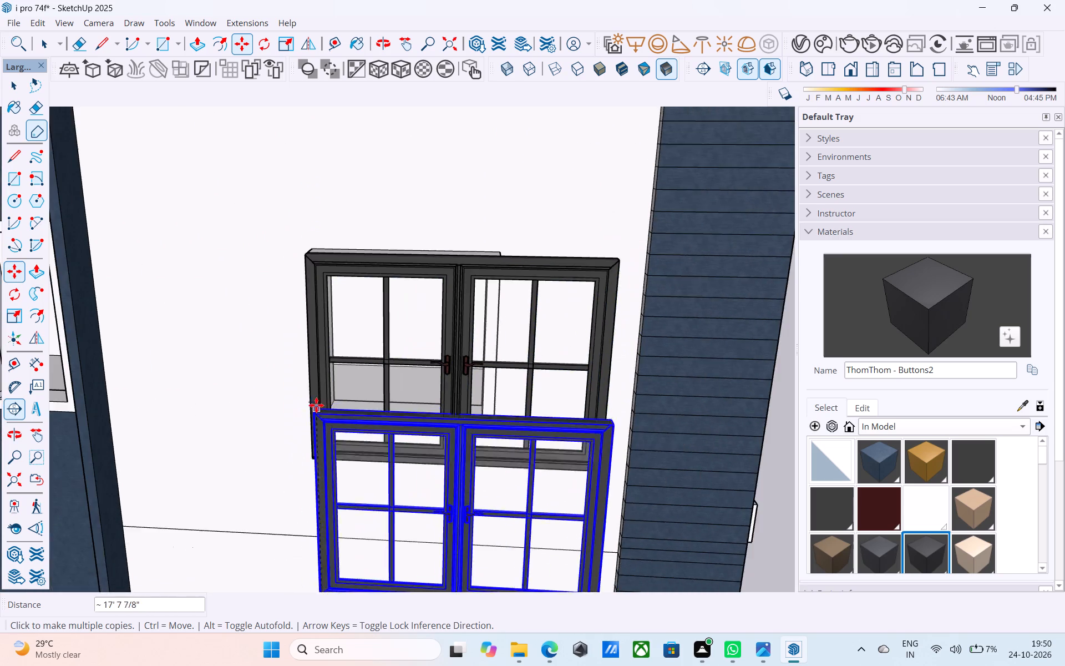
scroll(316, 405, "down", 15)
scroll(323, 315, "down", 9)
scroll(339, 271, "up", 5)
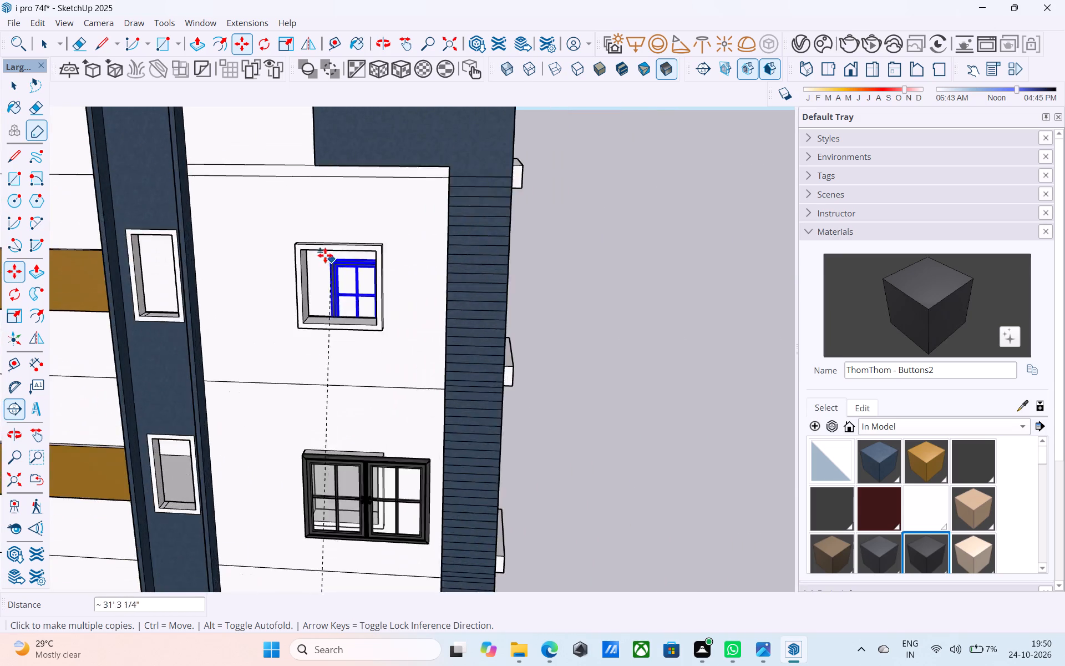
scroll(325, 255, "up", 8)
left_click(262, 231)
Place another copy of the window frame on the open ground in front of the building.
scroll(508, 194, "down", 20)
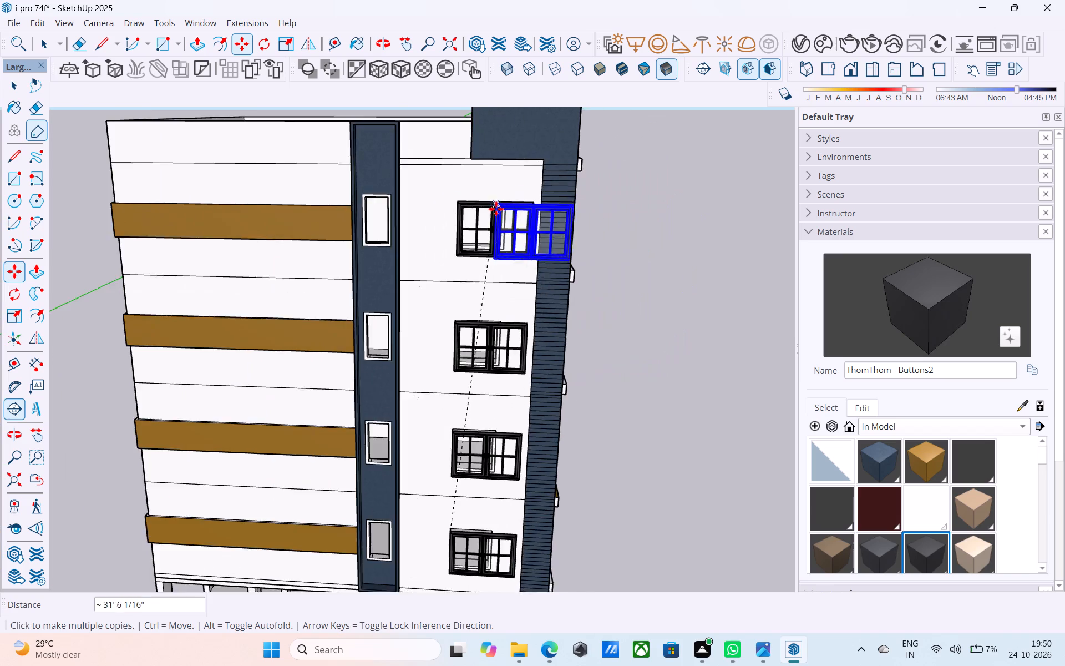
scroll(496, 209, "down", 4)
middle_click_drag(492, 219, 106, 234)
middle_click_drag(638, 301, 583, 287)
scroll(417, 231, "up", 5)
scroll(412, 223, "down", 3)
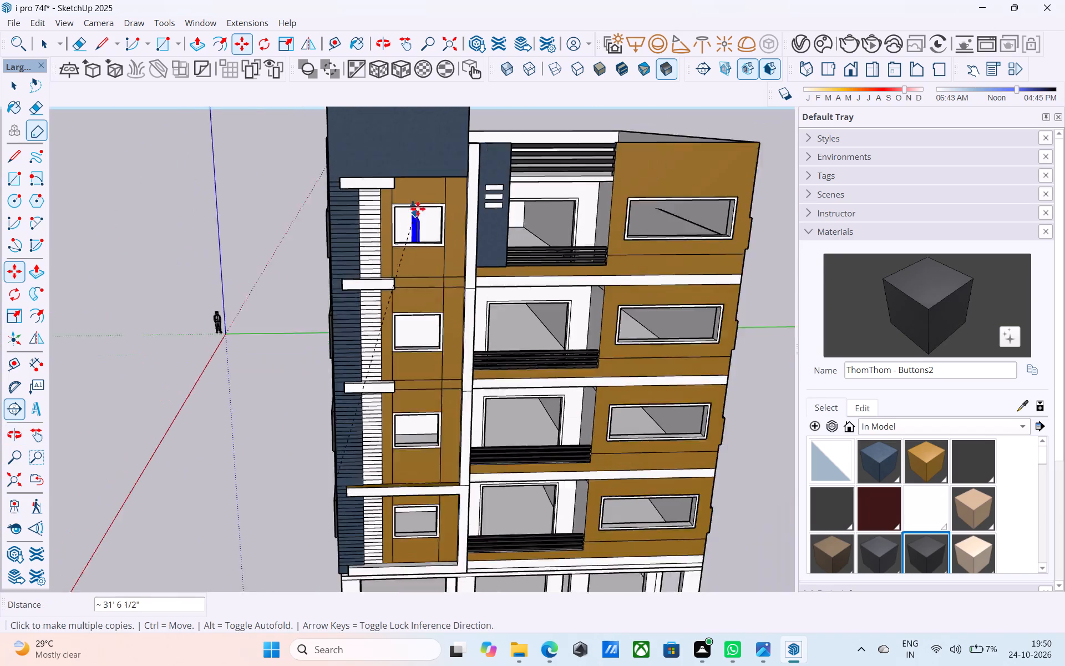
scroll(418, 209, "down", 16)
middle_click_drag(429, 325, 561, 367)
left_click(450, 416)
scroll(468, 431, "up", 8)
Rotate the window frame on the ground 90 degrees horizontally so it faces like the brown front wall.
key("space")
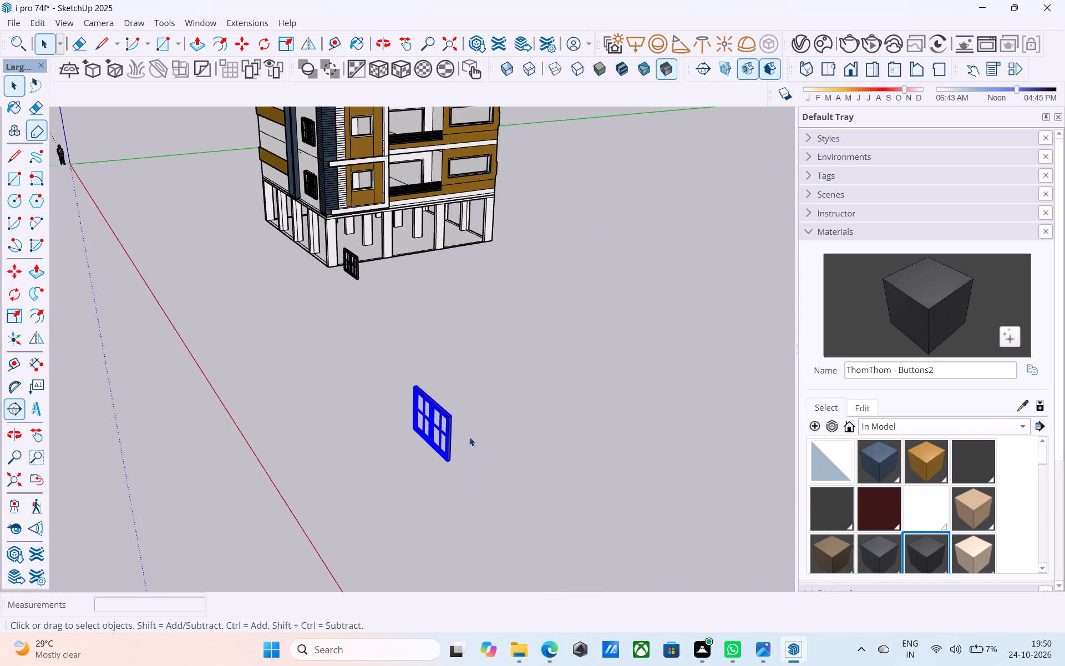
middle_click_drag(461, 438, 427, 443)
key("q")
left_click(331, 511)
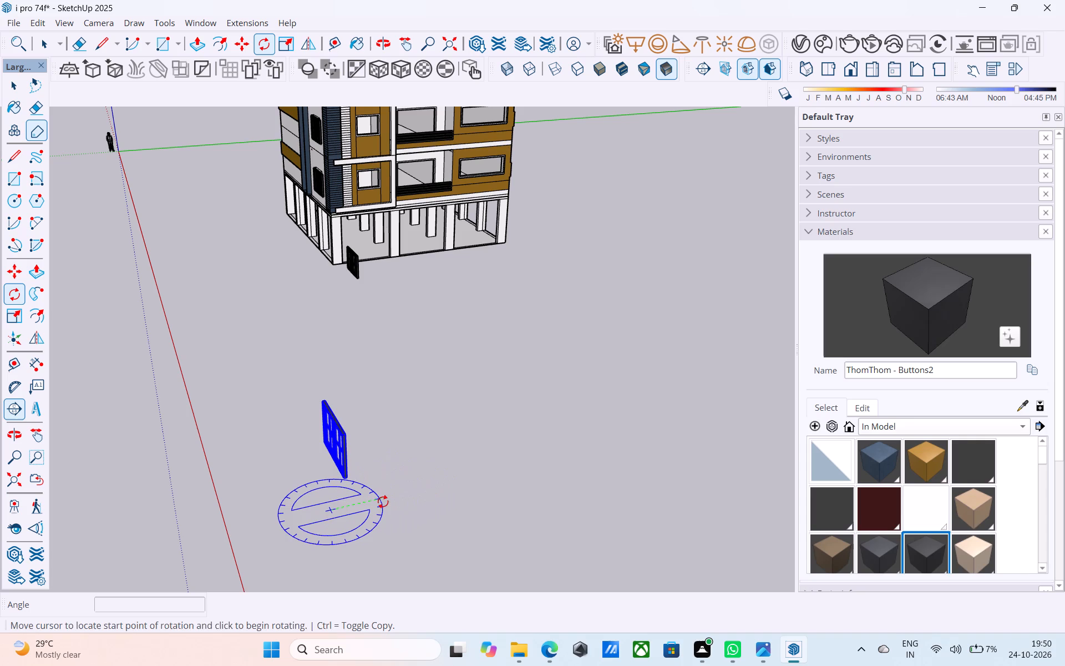
left_click(383, 502)
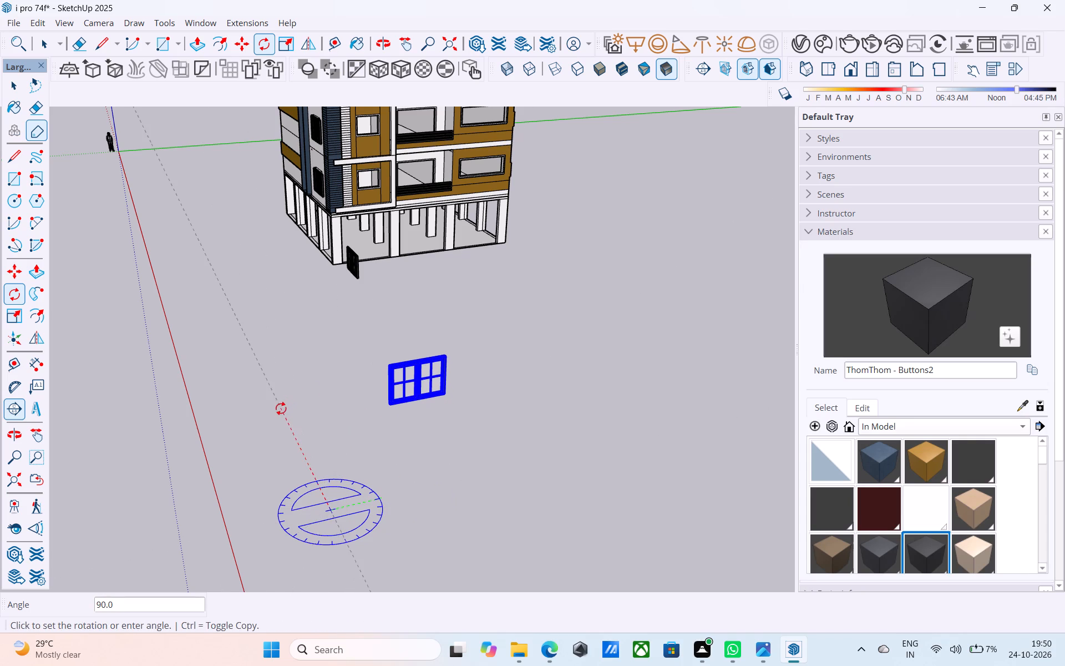
left_click(281, 408)
scroll(389, 397, "down", 2)
middle_click_drag(389, 397, 378, 396)
Copy the rotated frame by its upper corner onto the top two small openings in the narrow brown wall strip.
key("m")
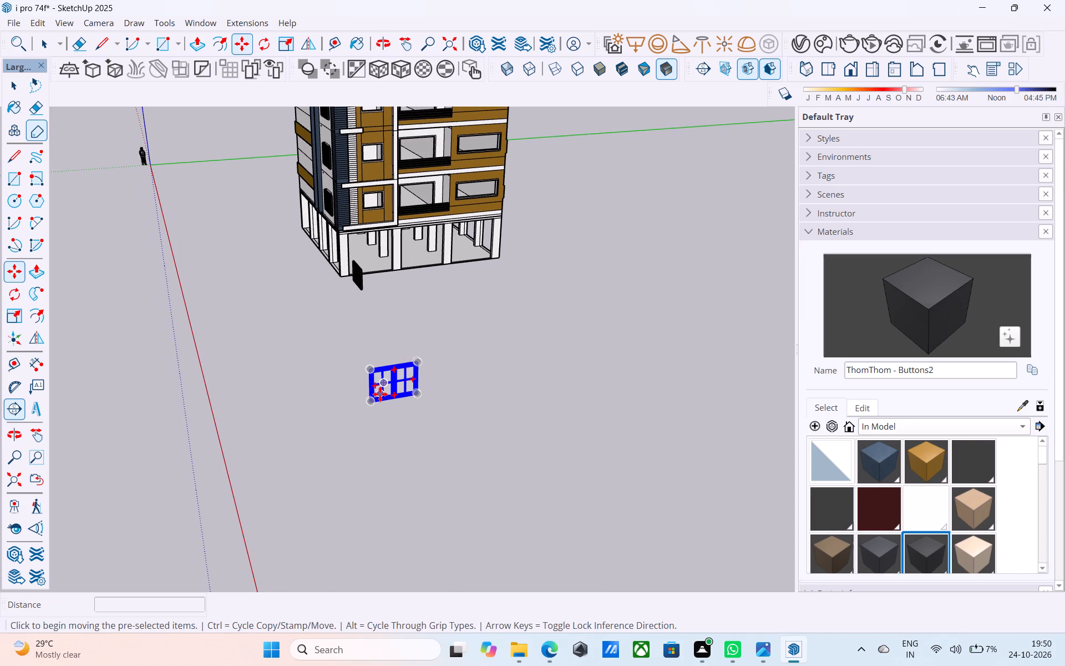
scroll(379, 391, "up", 20)
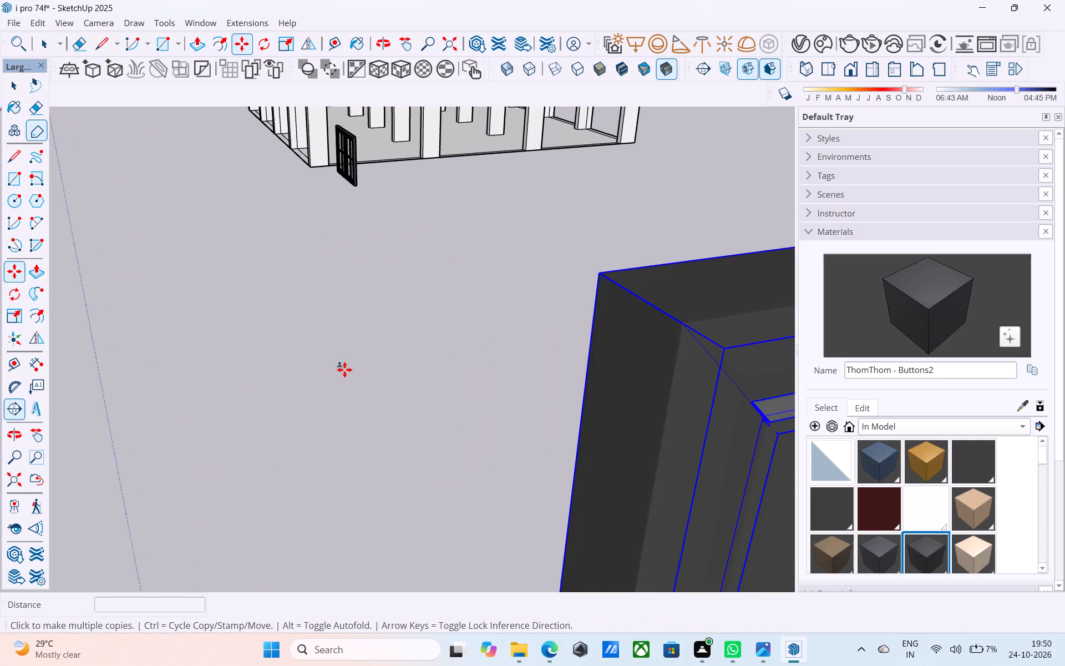
left_click(603, 268)
scroll(483, 401, "down", 16)
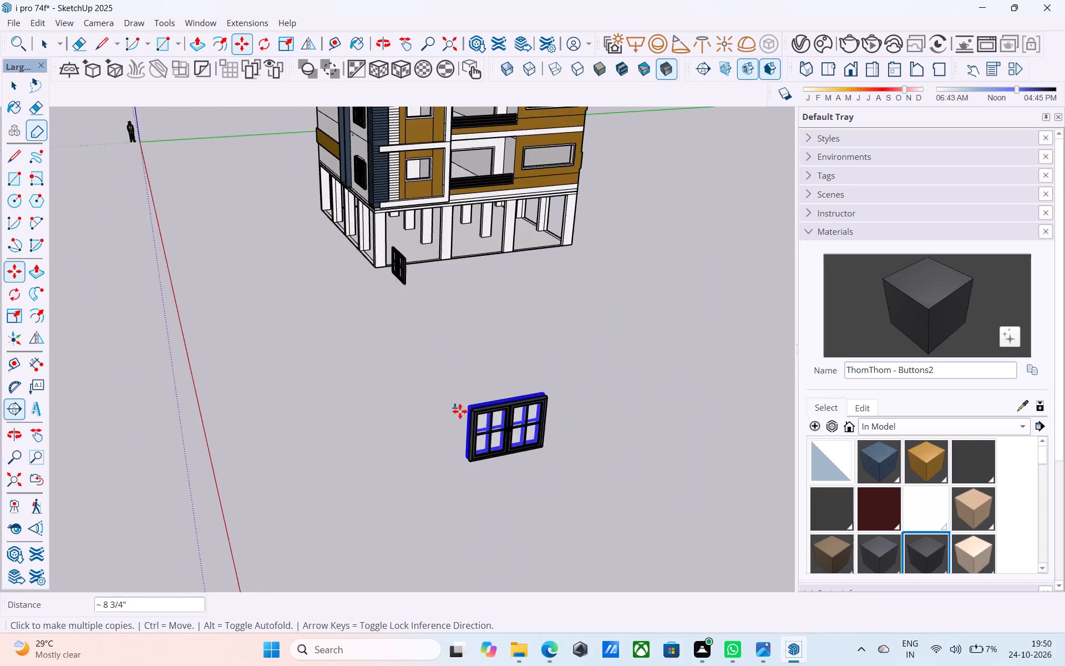
scroll(460, 411, "down", 9)
scroll(465, 248, "up", 18)
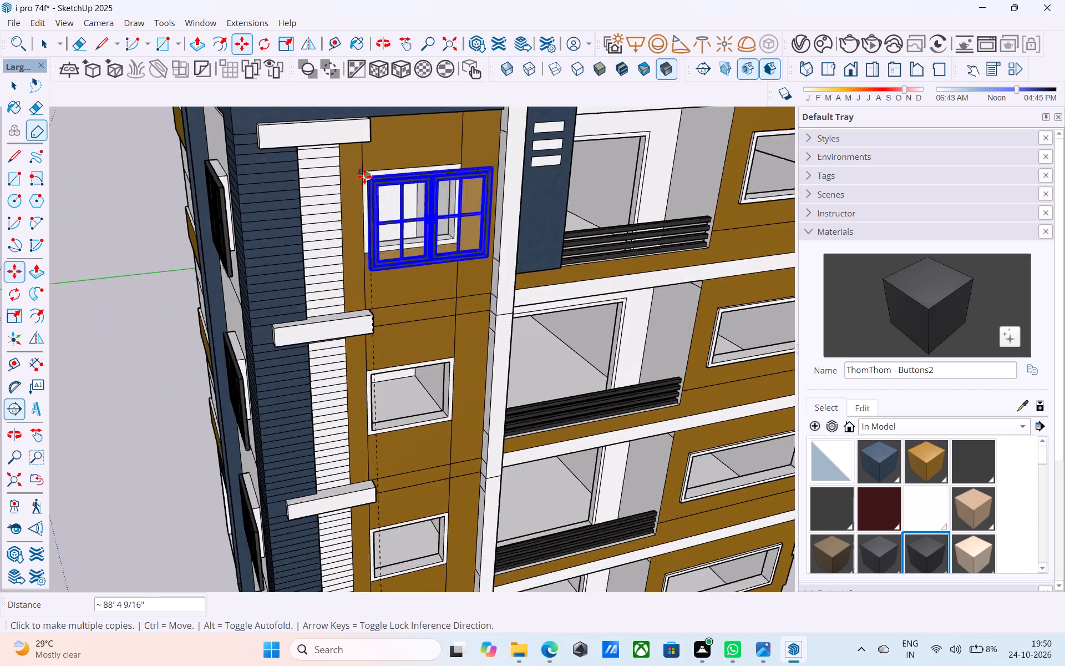
scroll(364, 176, "up", 5)
left_click(364, 171)
scroll(367, 172, "down", 6)
scroll(382, 396, "up", 5)
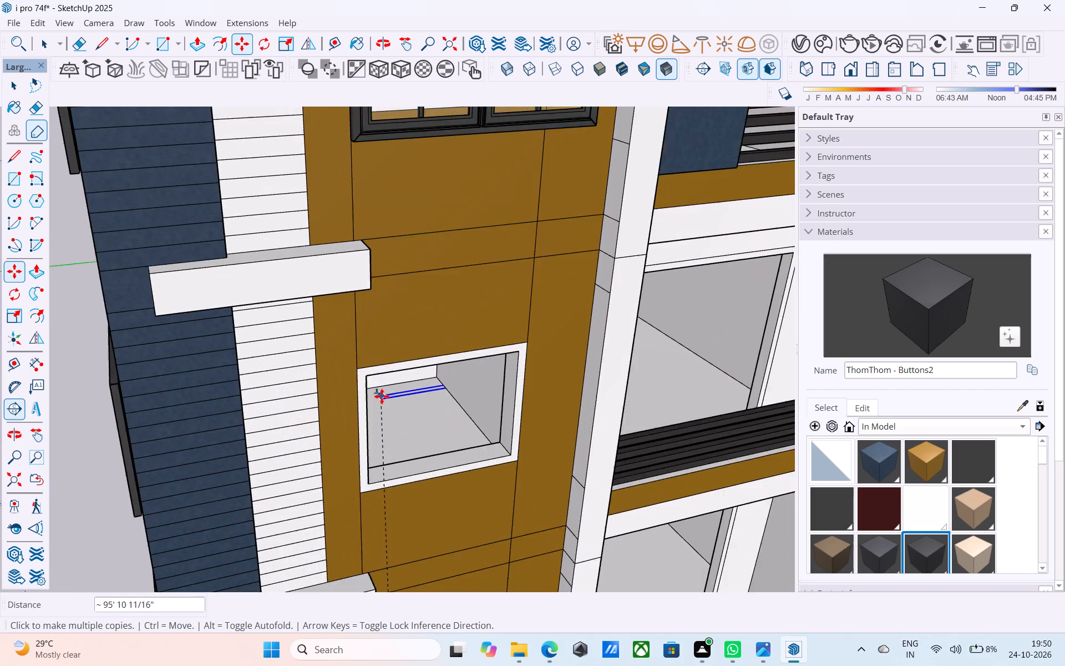
left_click(352, 365)
Place copies of the rotated frame on the lower two small openings in the narrow brown wall strip.
scroll(343, 239, "down", 12)
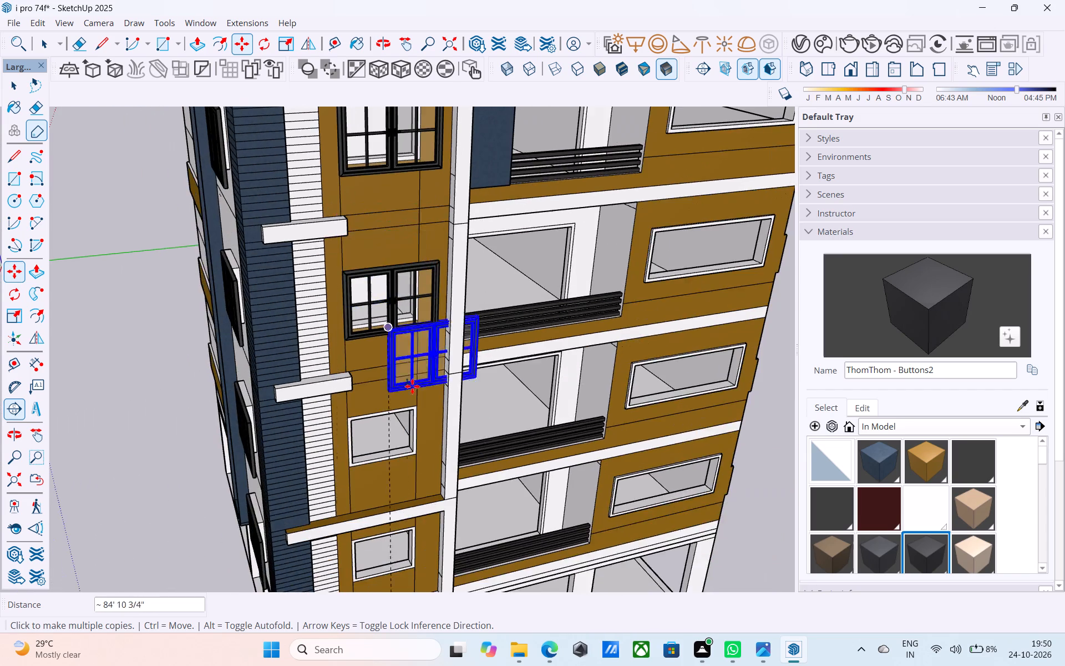
middle_click_drag(377, 440, 369, 364)
scroll(358, 380, "up", 15)
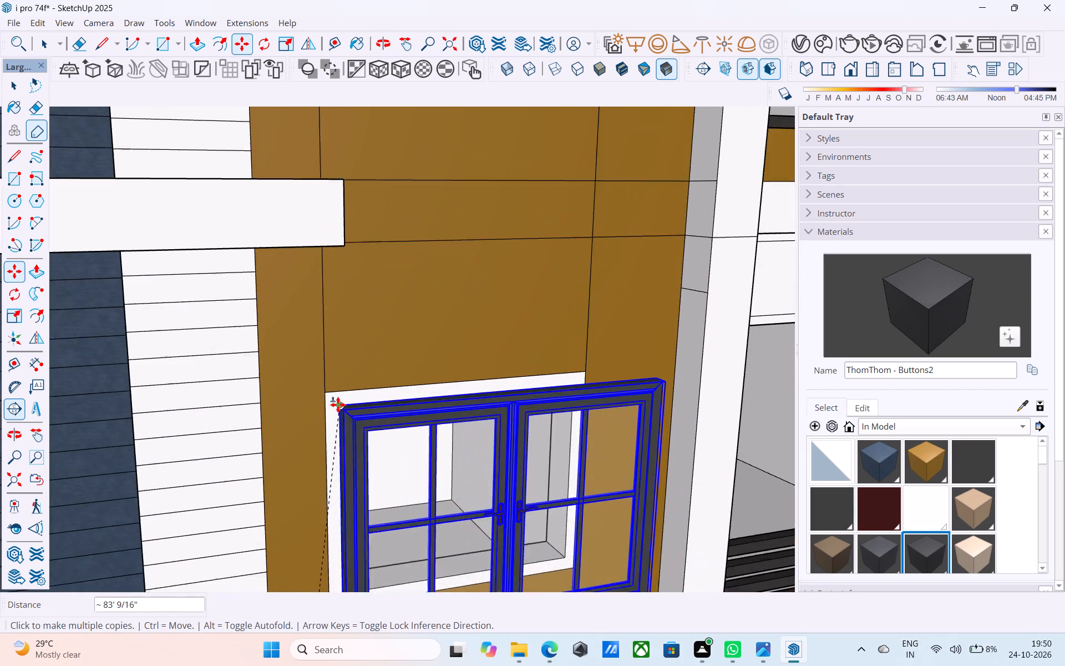
left_click(328, 389)
scroll(316, 262, "down", 12)
scroll(390, 264, "down", 7)
scroll(351, 553, "up", 2)
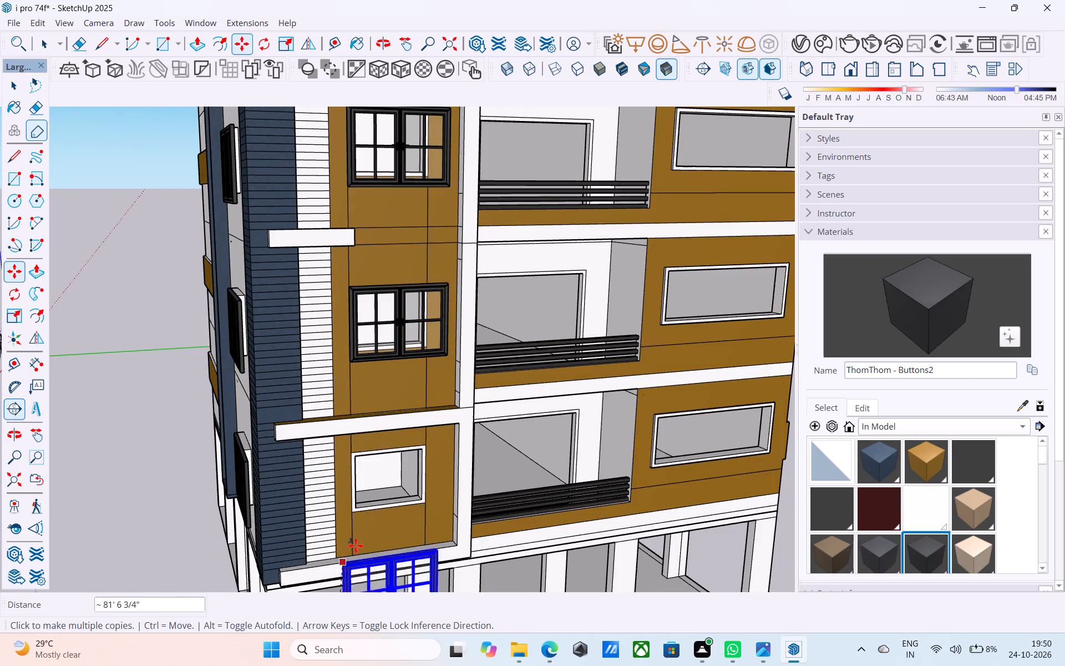
scroll(356, 546, "up", 4)
left_click(354, 390)
Place a copy of the rotated frame at the upper corner of the lowest wide opening beside the balconies.
scroll(243, 397, "down", 6)
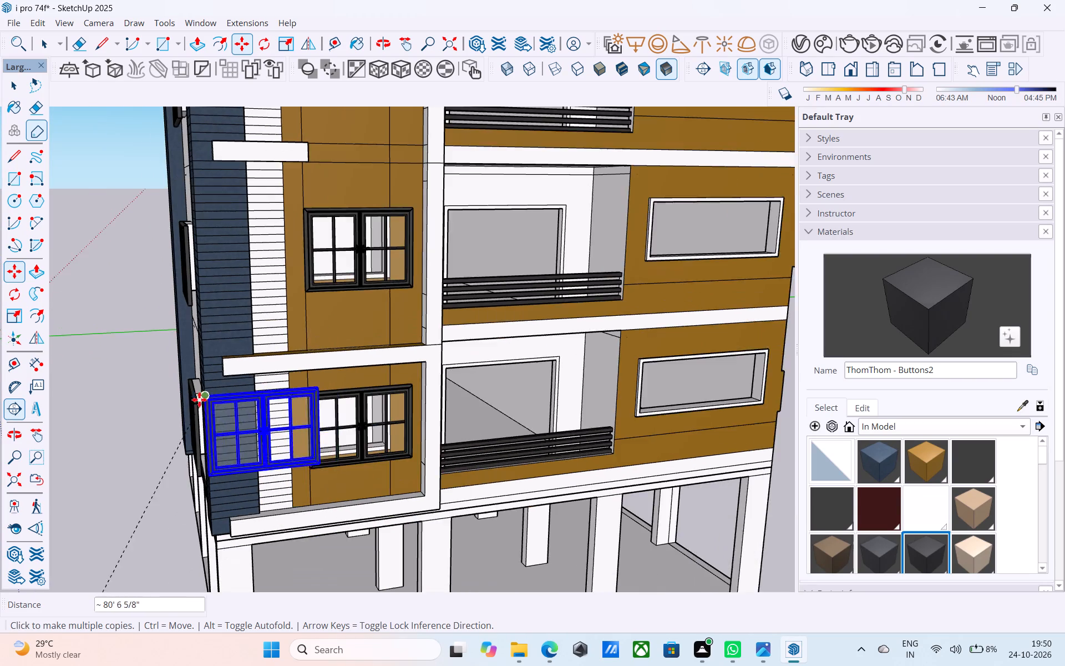
scroll(199, 400, "down", 7)
middle_click_drag(574, 379, 515, 384)
scroll(519, 388, "up", 7)
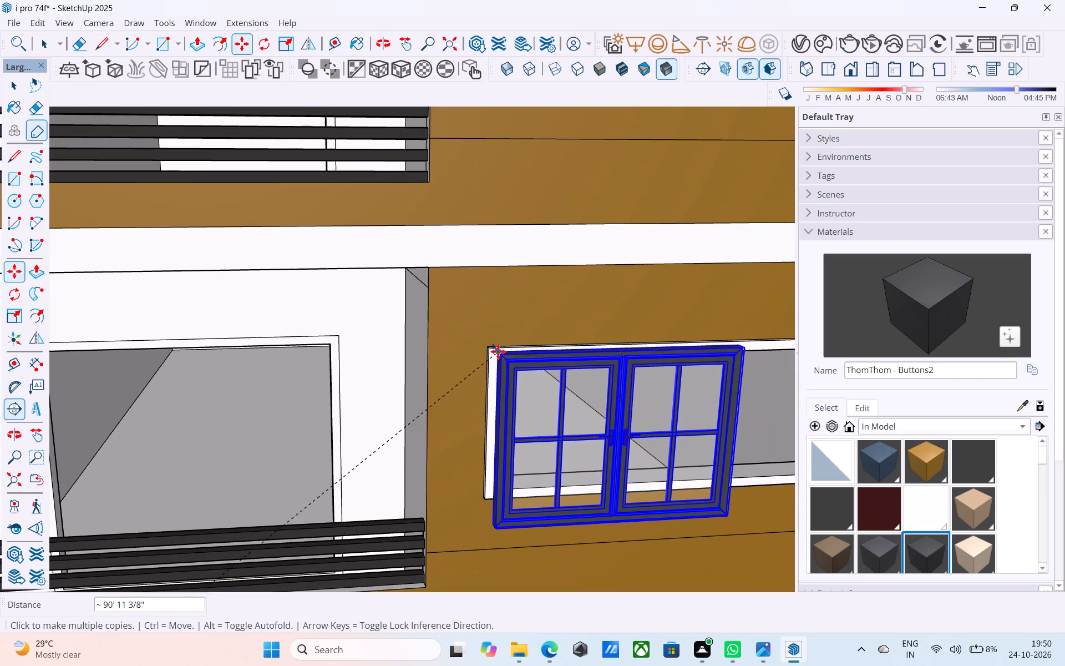
left_click(496, 349)
Place copies of the window frame at the upper corners of the upper three wide openings beside the balconies.
scroll(459, 422, "down", 13)
scroll(500, 208, "up", 5)
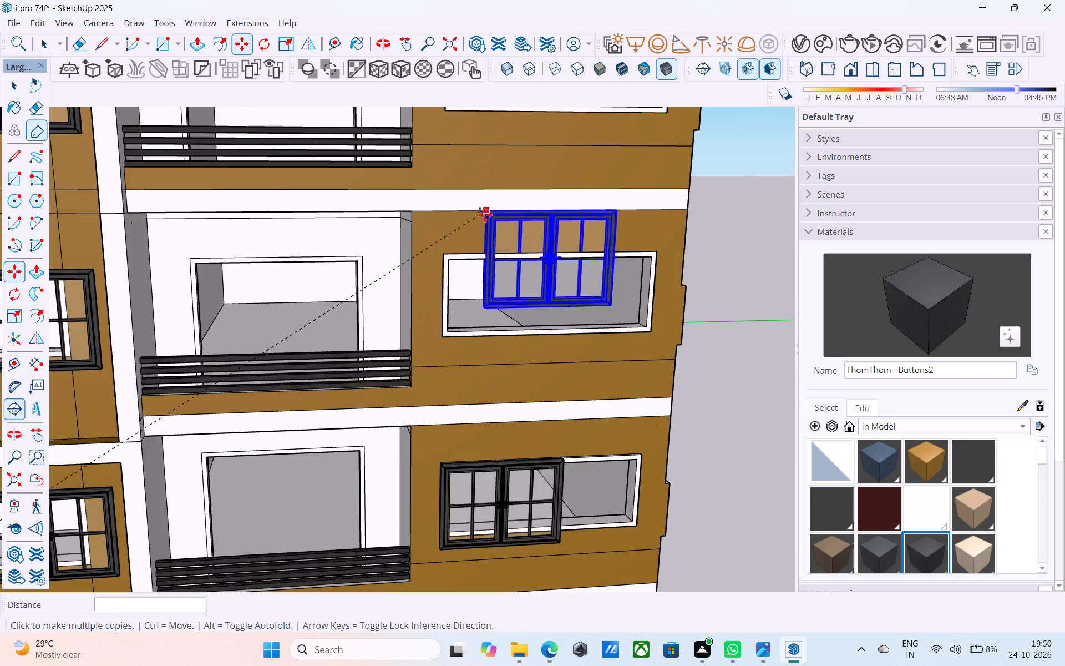
scroll(485, 215, "up", 7)
scroll(414, 275, "down", 5)
middle_click_drag(414, 281, 464, 329)
scroll(467, 334, "up", 4)
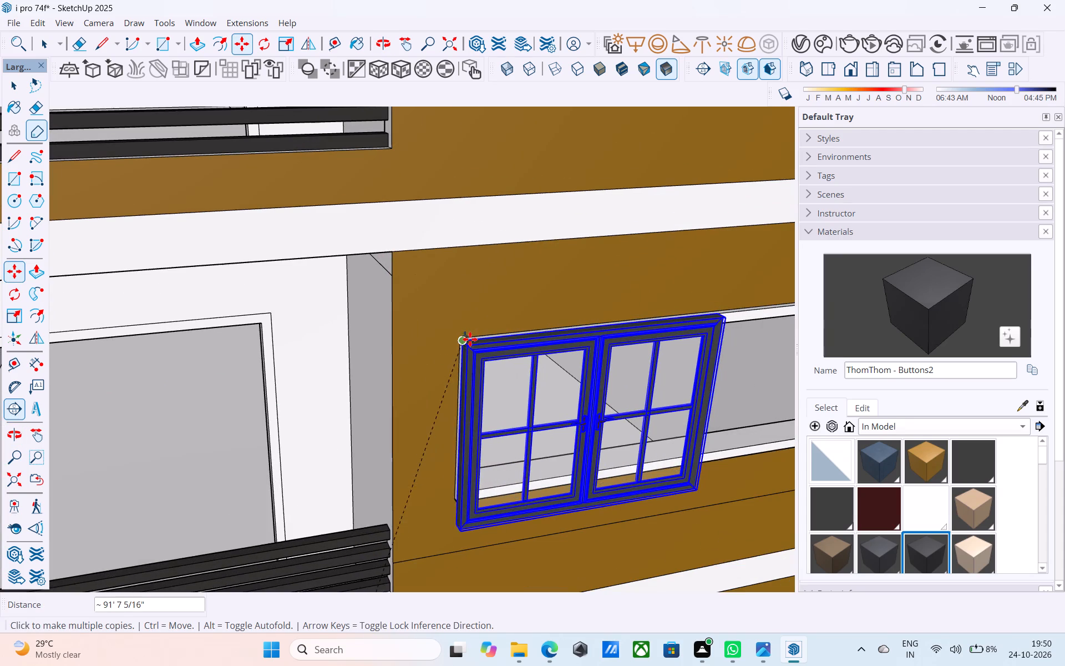
left_click(468, 340)
scroll(462, 339, "down", 16)
scroll(427, 251, "up", 2)
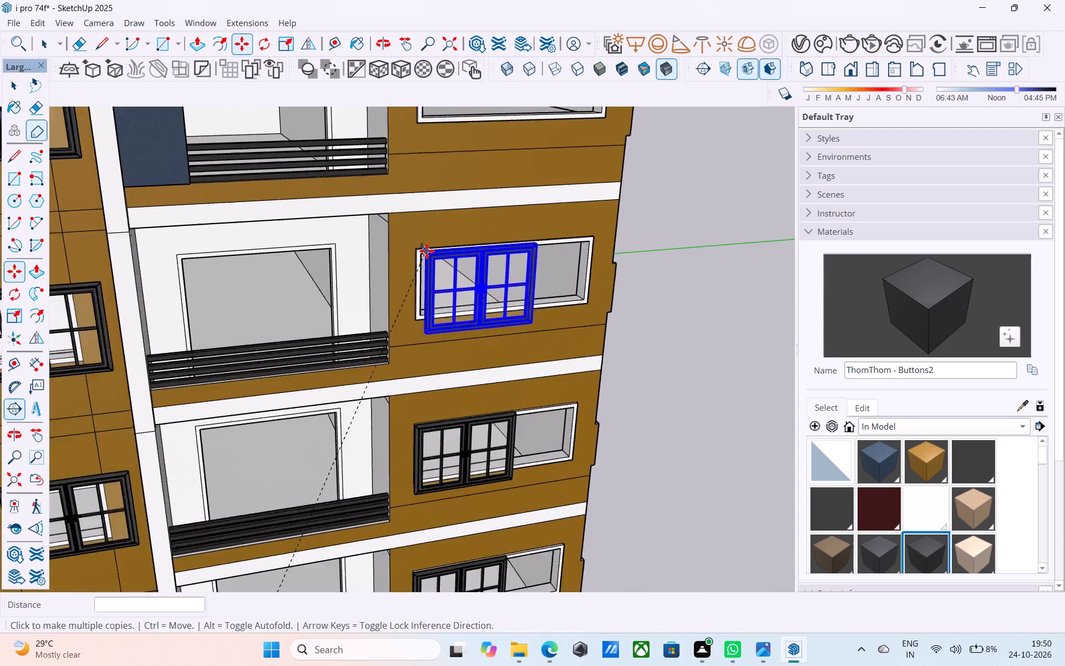
scroll(427, 251, "up", 7)
left_click(414, 249)
scroll(347, 374, "down", 11)
scroll(373, 165, "up", 15)
left_click(361, 178)
Place copies of the window frame at the upper corners of the top two balcony openings.
scroll(362, 178, "down", 7)
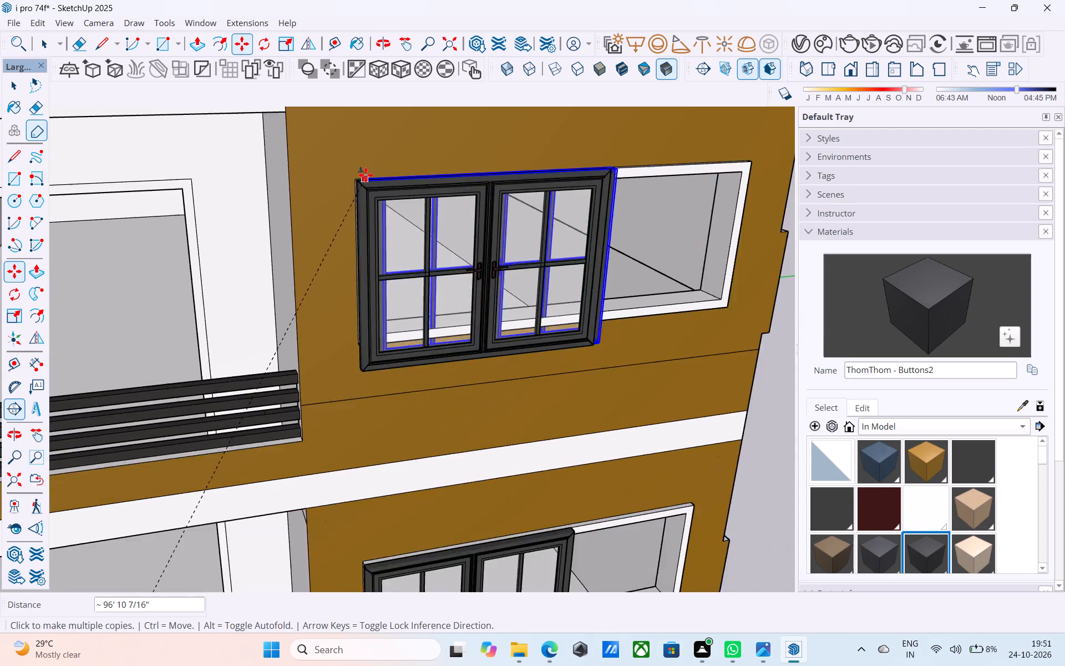
scroll(366, 175, "down", 18)
middle_click_drag(379, 181, 253, 195)
scroll(246, 172, "up", 12)
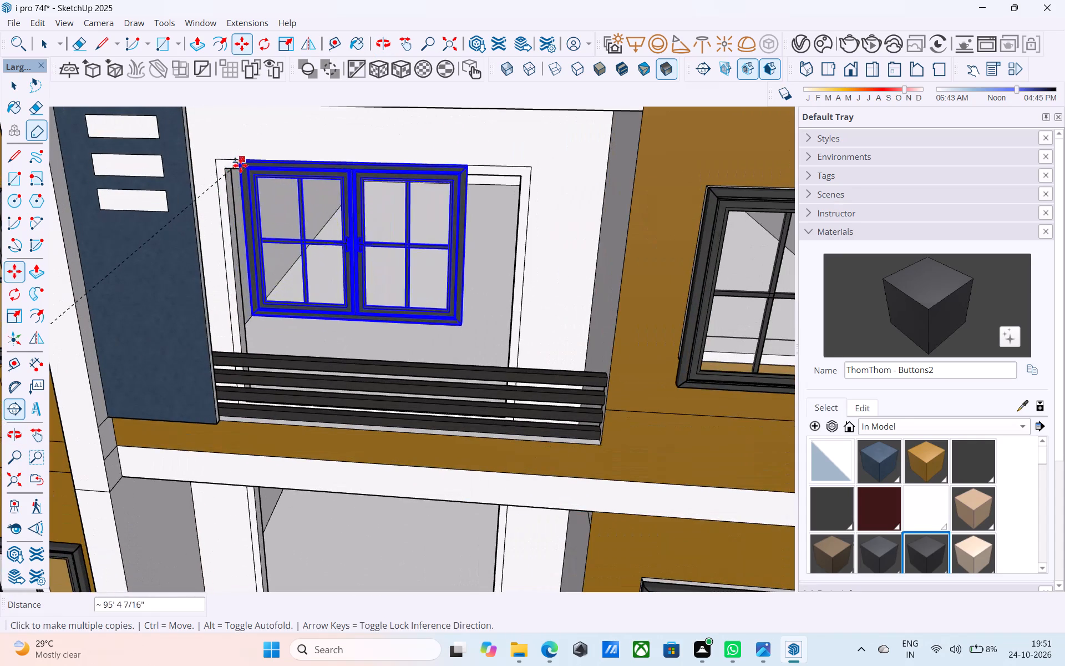
left_click(221, 160)
scroll(262, 132, "down", 12)
middle_click_drag(269, 237, 273, 223)
scroll(262, 249, "up", 8)
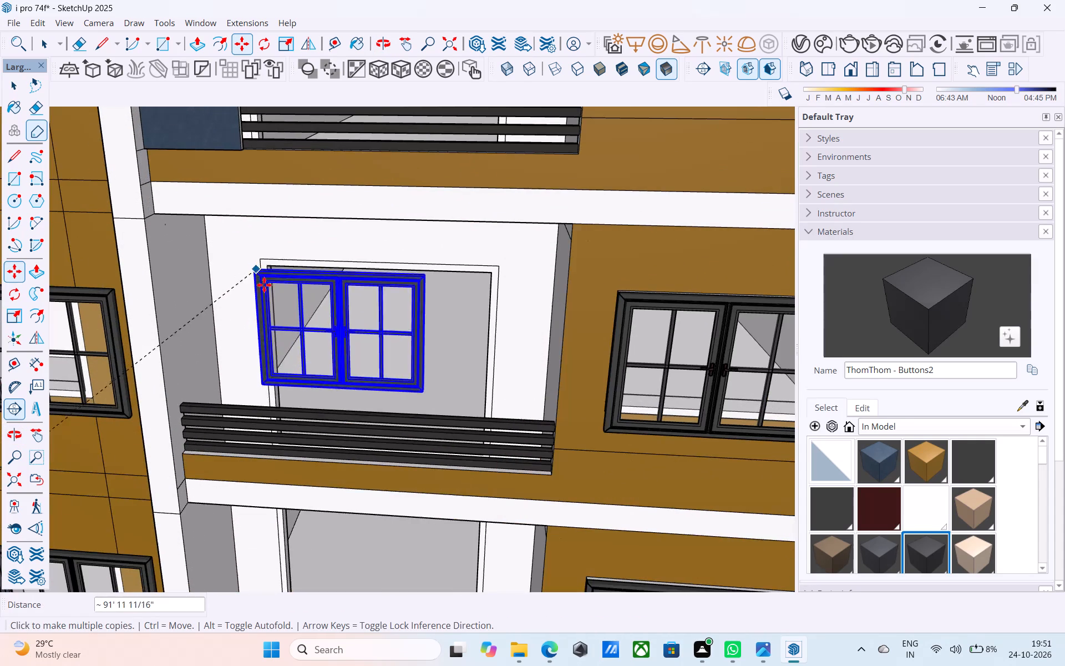
scroll(263, 263, "up", 7)
left_click(263, 262)
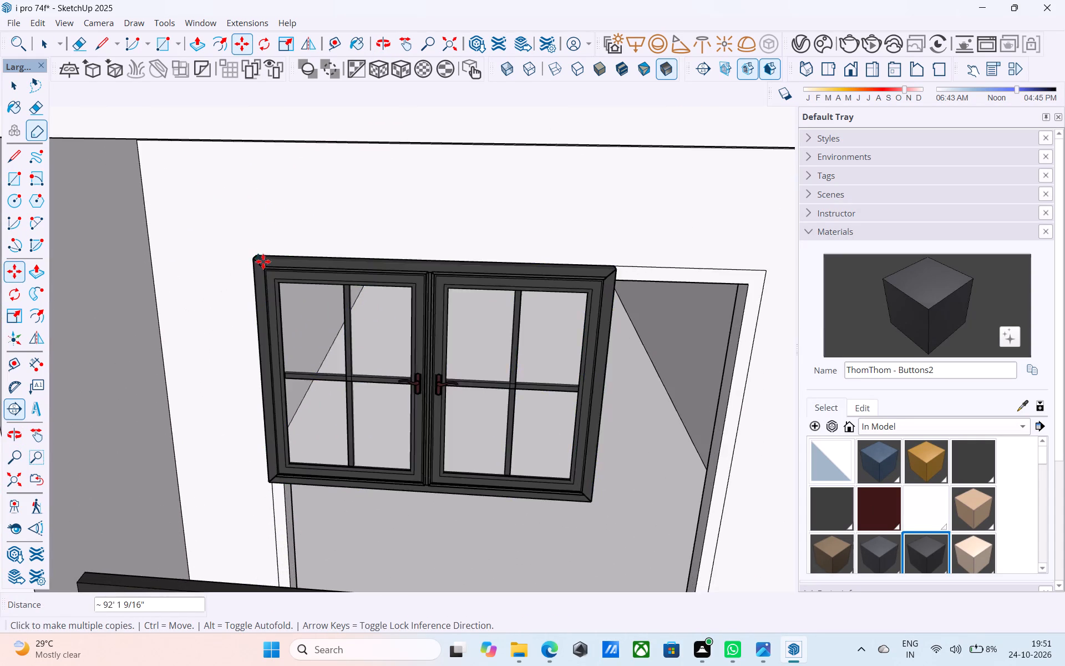
Place copies of the window frame at the upper corners of the lower two balcony openings and end the copying.
scroll(286, 169, "down", 17)
middle_click_drag(285, 360, 291, 321)
scroll(291, 321, "up", 12)
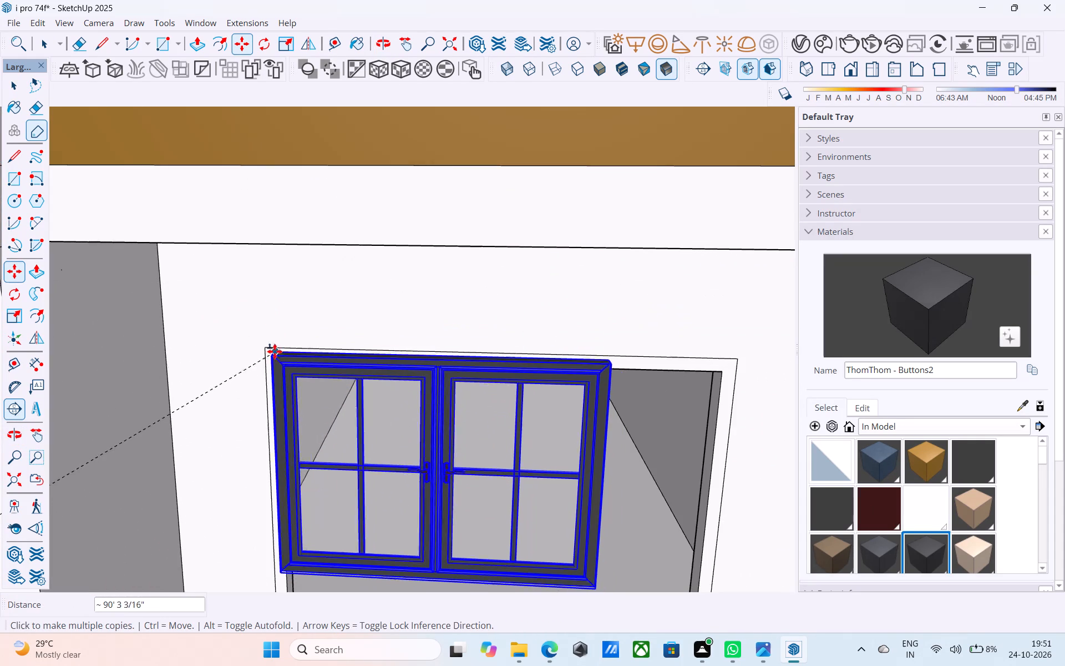
left_click(268, 351)
scroll(302, 160, "down", 15)
scroll(342, 271, "down", 6)
scroll(310, 439, "up", 3)
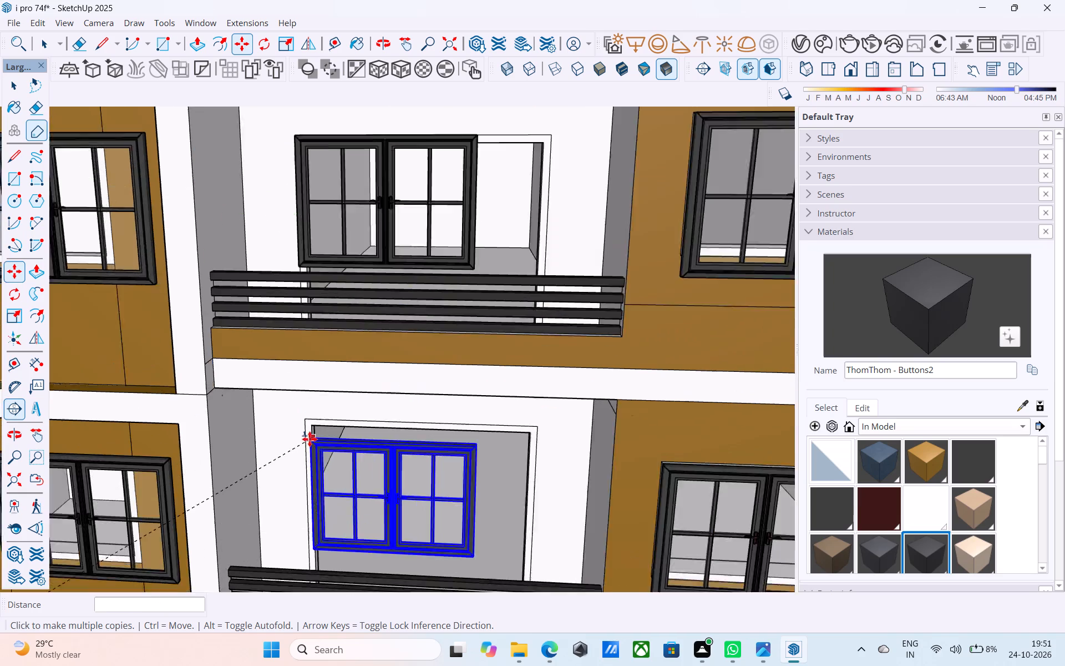
scroll(310, 439, "up", 5)
left_click(307, 410)
scroll(305, 223, "down", 7)
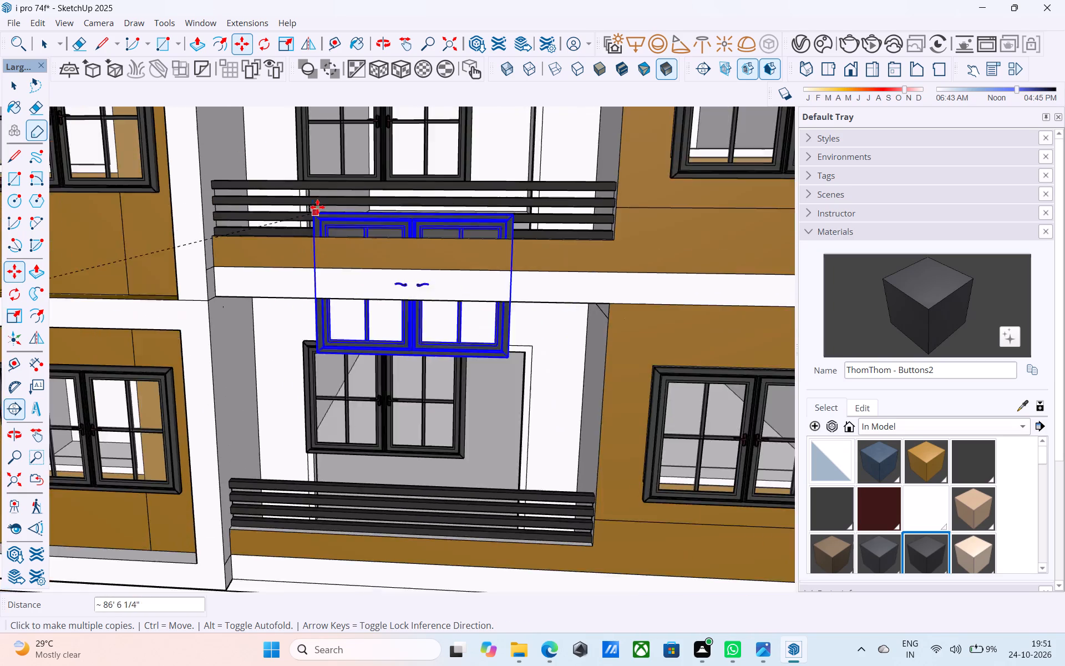
scroll(317, 207, "down", 13)
middle_click_drag(337, 306, 353, 367)
scroll(343, 409, "down", 3)
middle_click_drag(342, 409, 337, 392)
scroll(351, 386, "up", 5)
key("space")
Scale the lowest balcony's window frame in width by about 1.39 to reach the far edge of its opening.
middle_click_drag(371, 287, 347, 285)
middle_click_drag(348, 309, 280, 351)
scroll(305, 343, "up", 4)
scroll(355, 336, "down", 1)
middle_click_drag(355, 339, 368, 384)
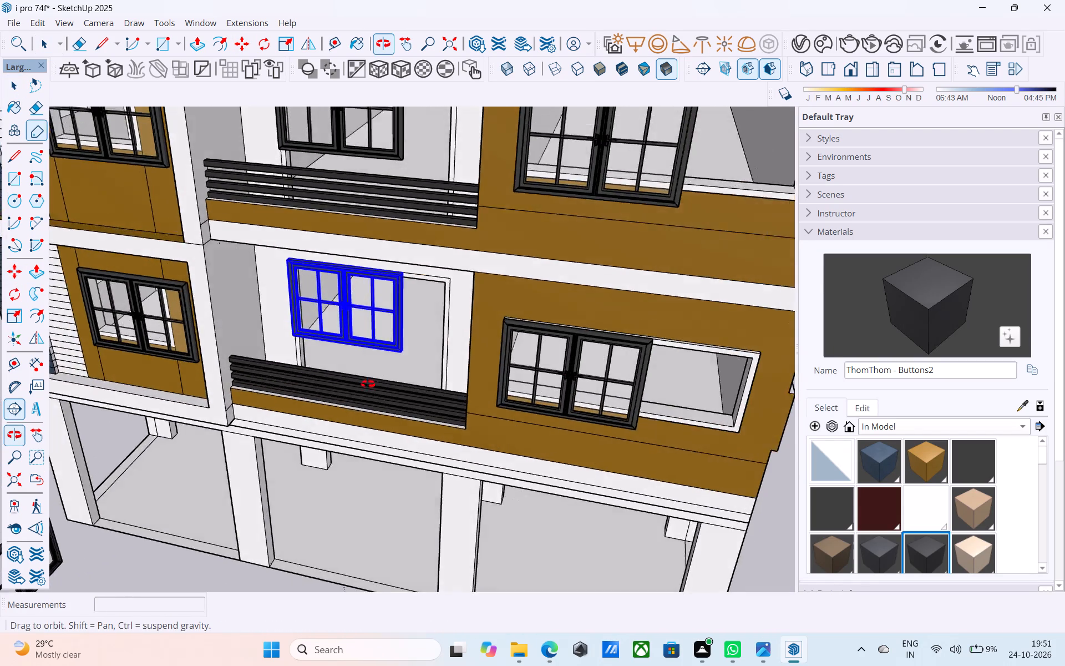
middle_click_drag(368, 384, 418, 416)
key("s")
scroll(430, 393, "up", 7)
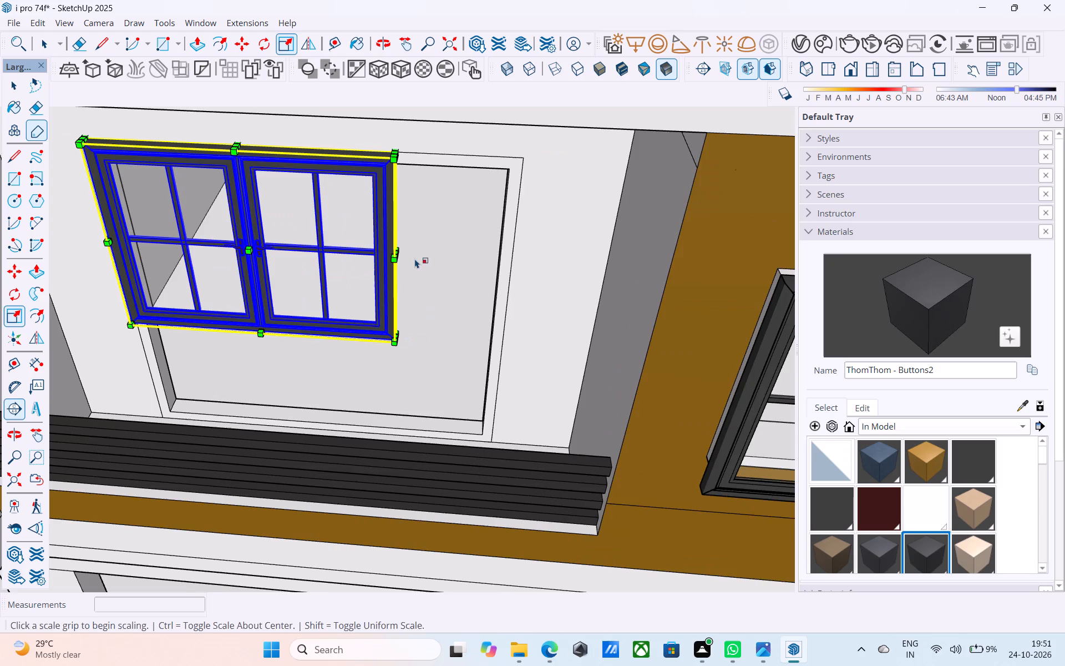
middle_click_drag(410, 259, 391, 256)
scroll(391, 256, "up", 4)
left_click(404, 253)
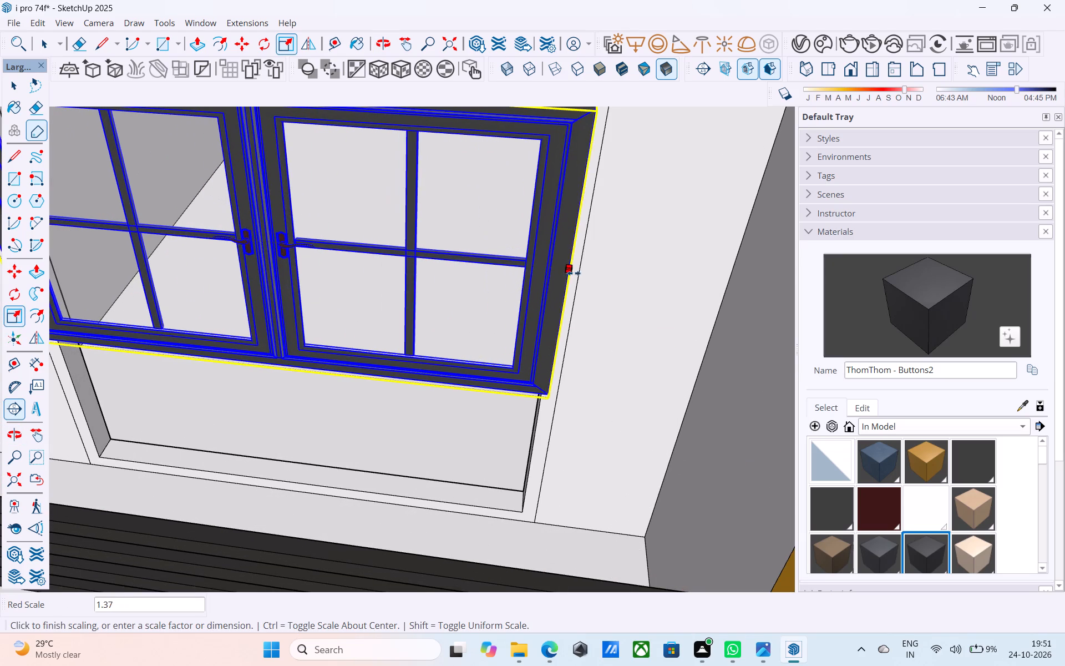
left_click(579, 270)
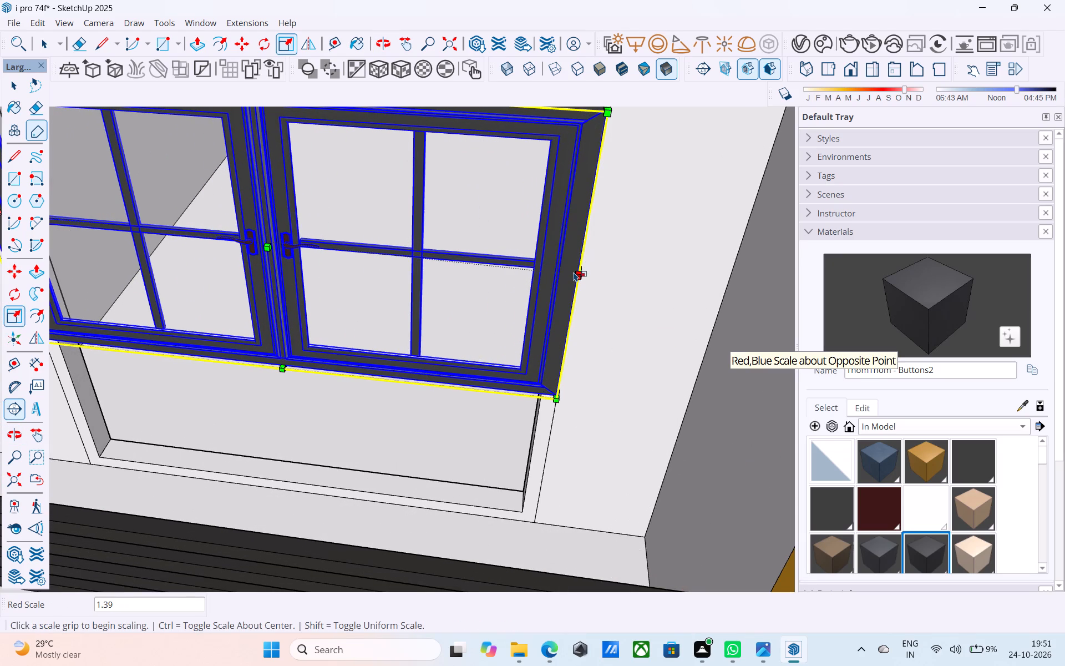
middle_click_drag(574, 272, 581, 248)
key("space")
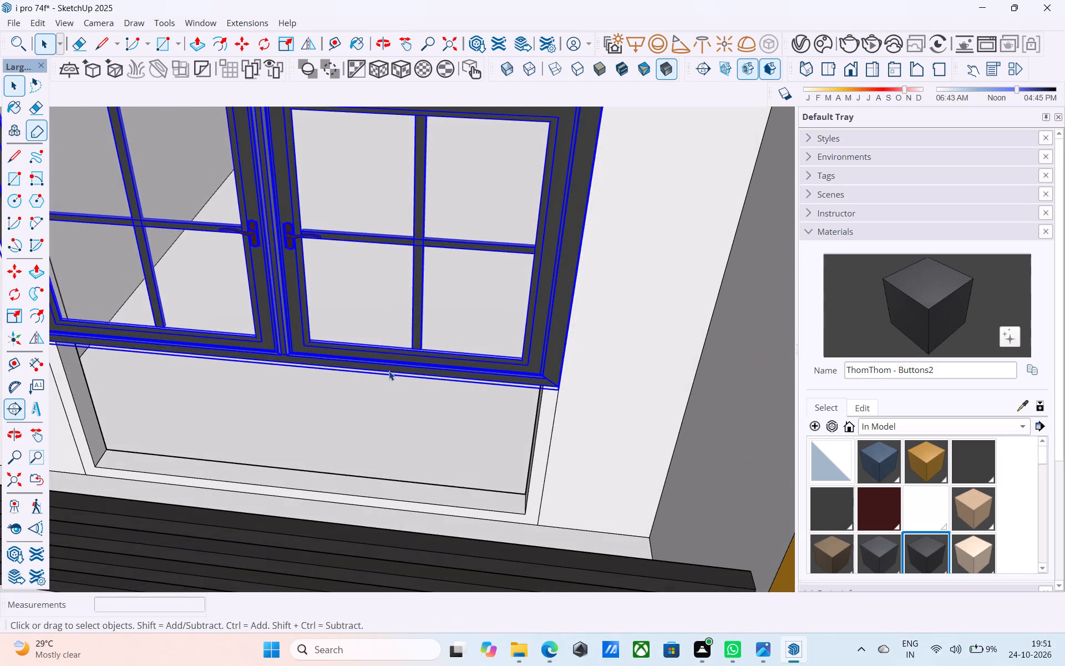
Stretch the lowest balcony's window frame downward to the bottom of its opening.
scroll(357, 361, "up", 3)
key("s")
middle_click_drag(267, 384, 245, 322)
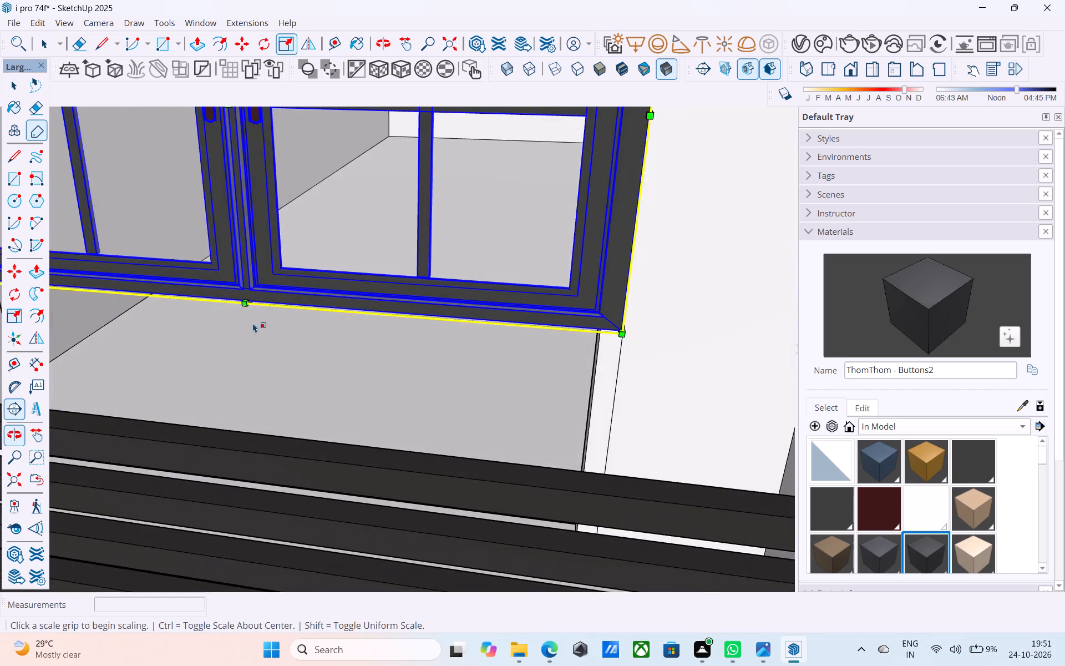
scroll(262, 316, "up", 3)
left_click(239, 285)
scroll(237, 300, "down", 13)
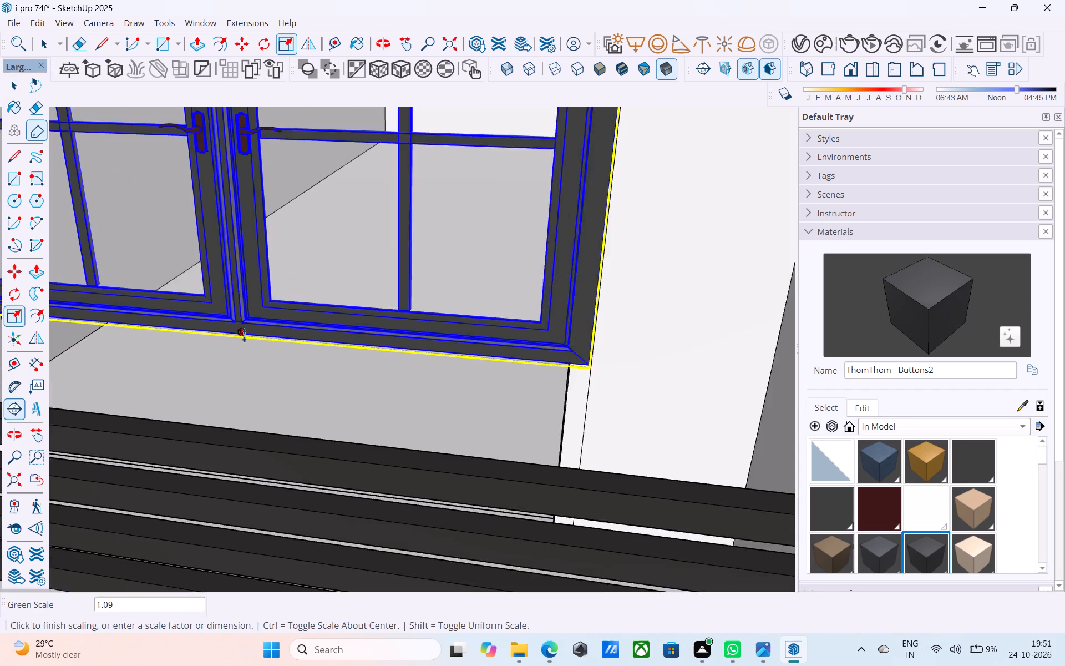
scroll(244, 335, "down", 2)
middle_click_drag(244, 347, 220, 453)
left_click(253, 408)
Scale the second-lowest balcony's window frame in width by about 1.38 to reach the far edge of its opening.
scroll(264, 392, "down", 5)
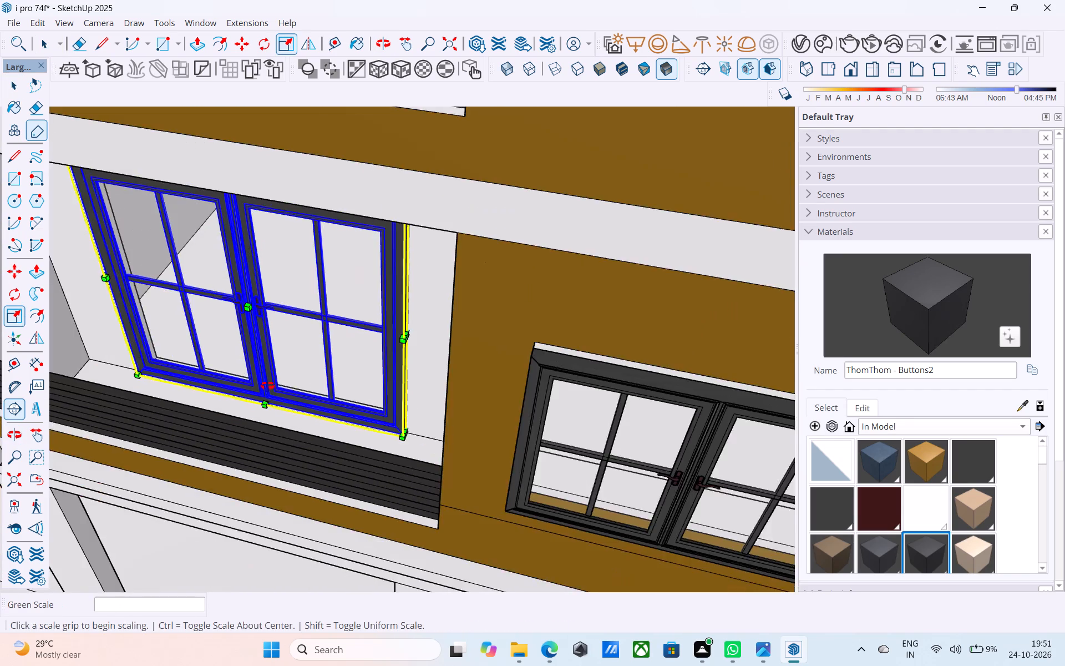
middle_click_drag(267, 386, 383, 411)
scroll(380, 376, "down", 7)
middle_click_drag(382, 379, 364, 531, "shift")
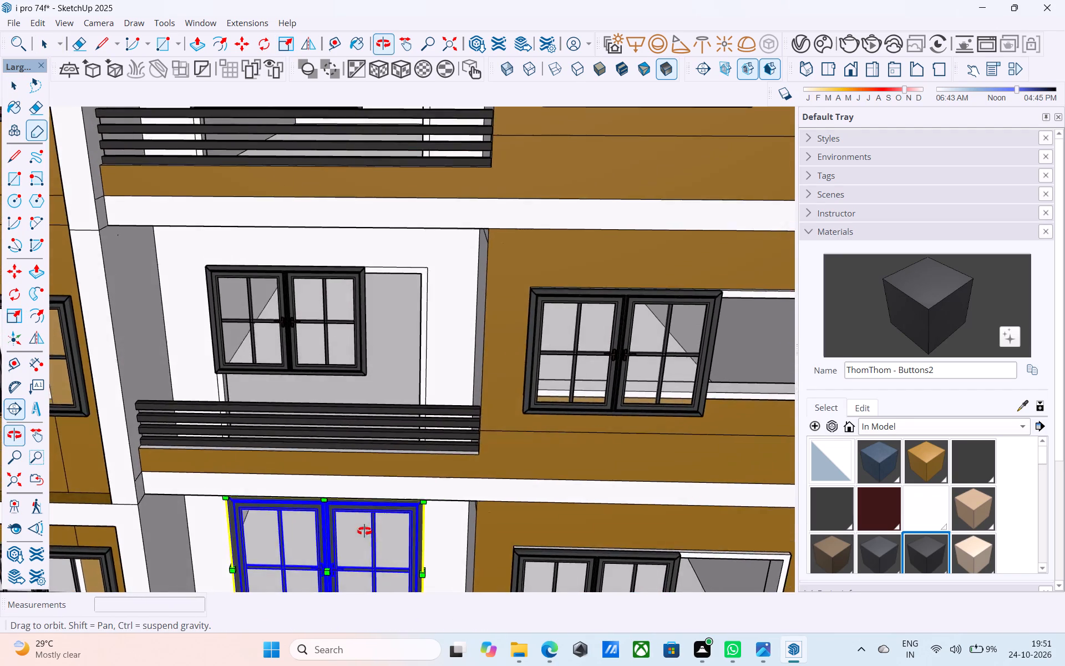
middle_click_drag(364, 531, 365, 532, "shift")
key("space")
scroll(390, 405, "up", 4)
left_click(349, 363)
key("s")
middle_click_drag(348, 360, 311, 369)
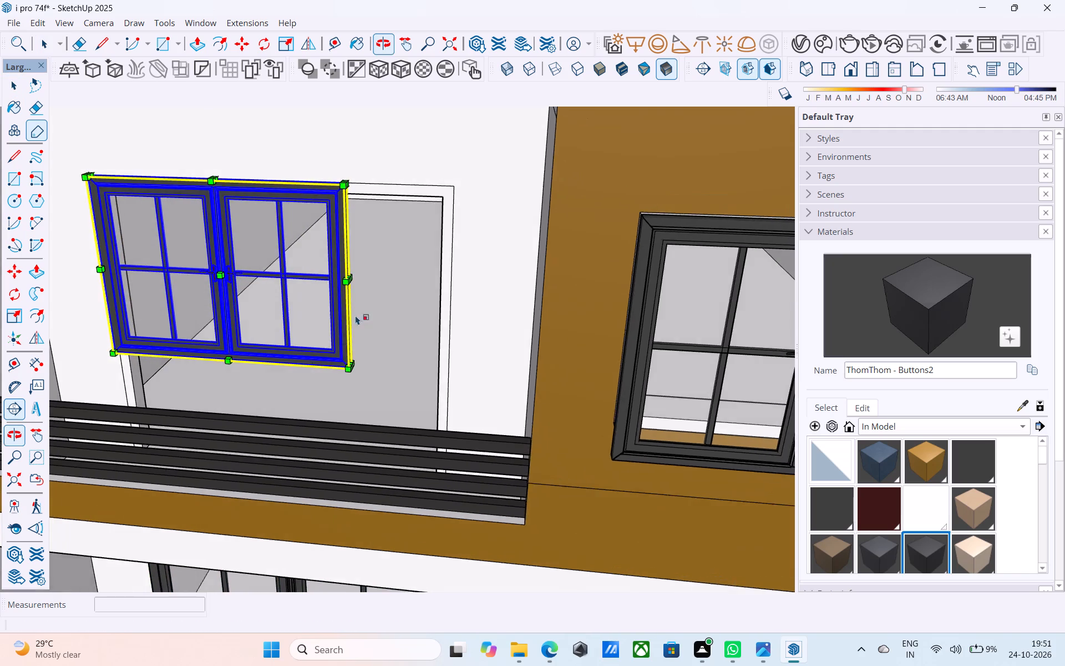
scroll(358, 302, "up", 4)
left_click(342, 261)
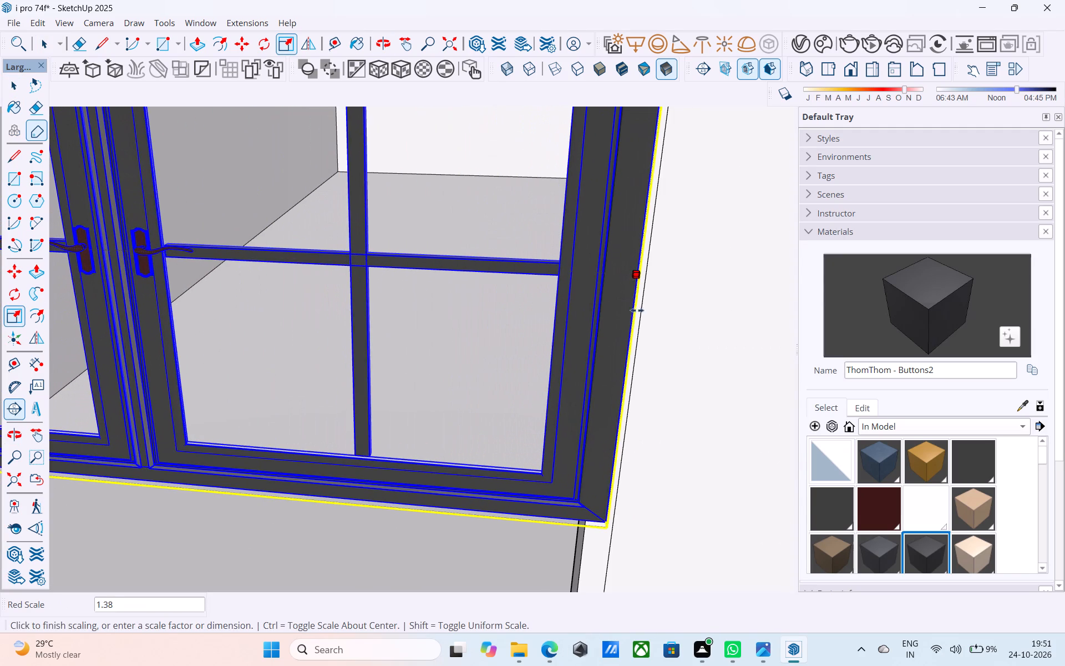
left_click(643, 311)
Stretch the second-lowest balcony's window frame downward by a scale of about 1.74 to the bottom of its opening.
scroll(642, 299, "down", 10)
middle_click_drag(501, 382, 444, 354)
scroll(402, 363, "up", 5)
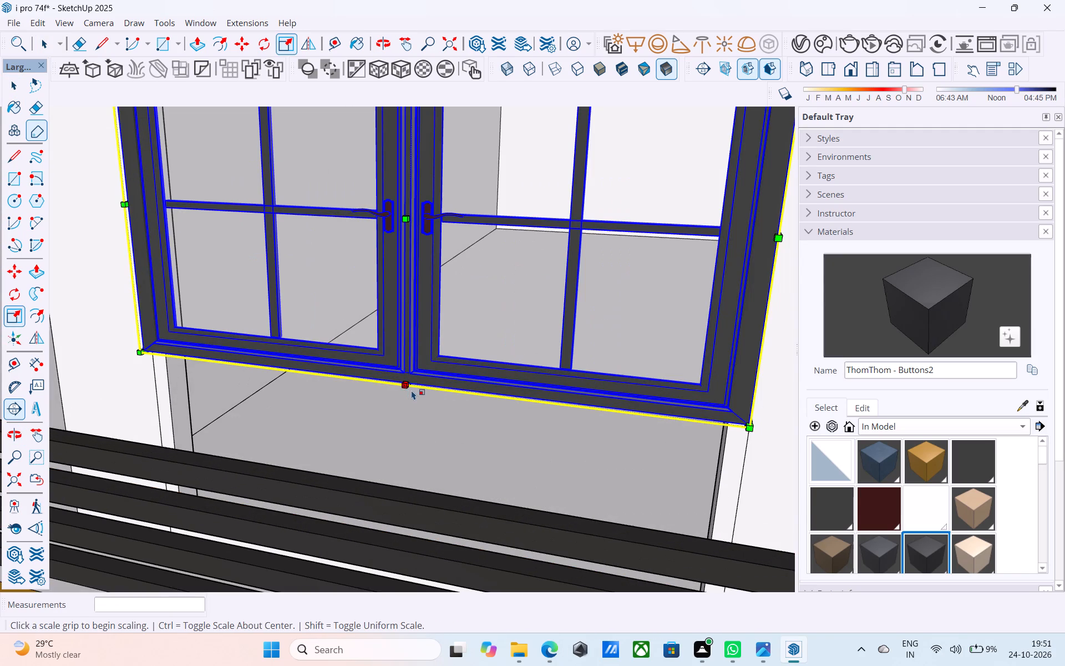
left_click(413, 385)
scroll(413, 384, "down", 6)
middle_click_drag(417, 393, 391, 534)
left_click(392, 526)
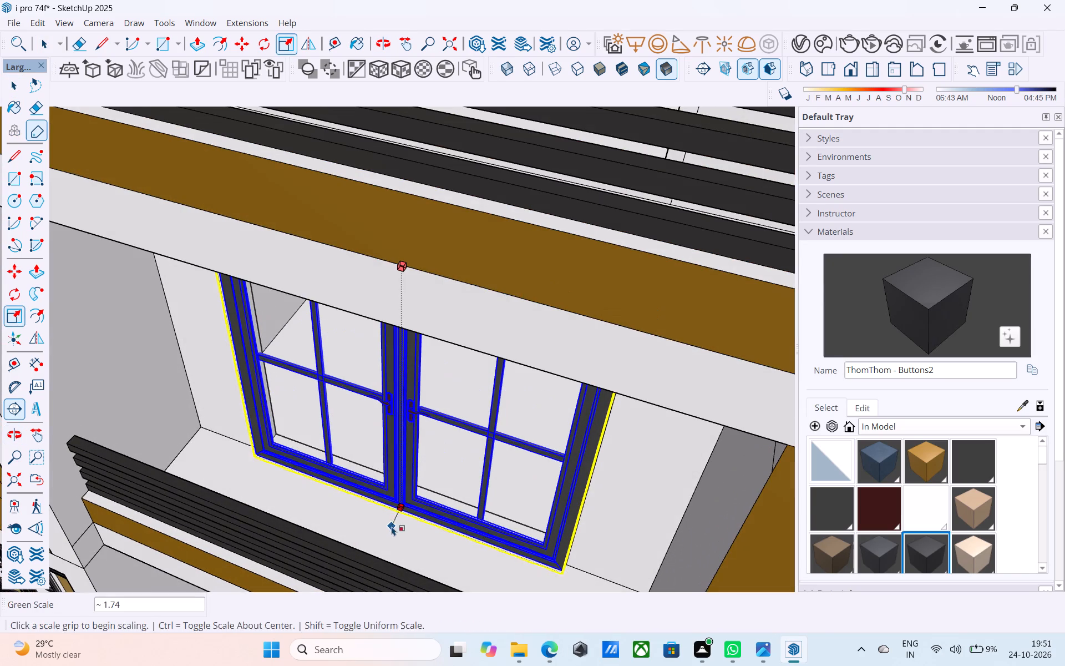
Scale the window frame on the balcony just below the top one in width by about 1.38 to span its opening.
scroll(403, 488, "down", 6)
middle_click_drag(434, 443, 461, 515)
scroll(462, 460, "up", 4)
key("space")
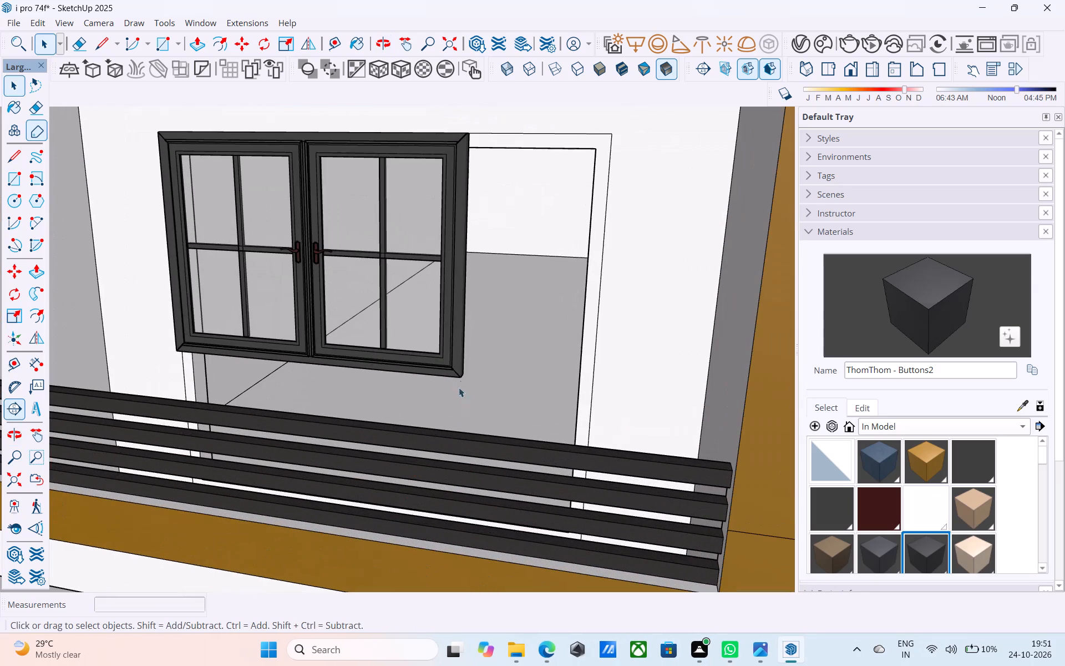
left_click(459, 373)
scroll(458, 368, "up", 1)
middle_click_drag(458, 367, 413, 389)
key("s")
scroll(464, 310, "up", 3)
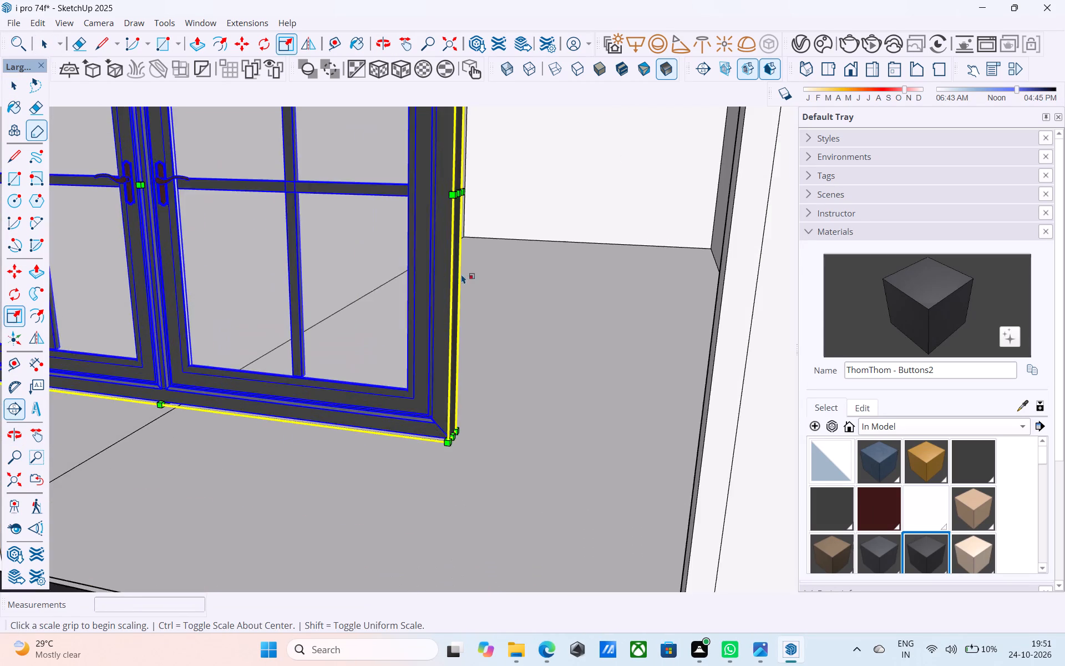
scroll(476, 250, "down", 2)
middle_click_drag(473, 255, 446, 277)
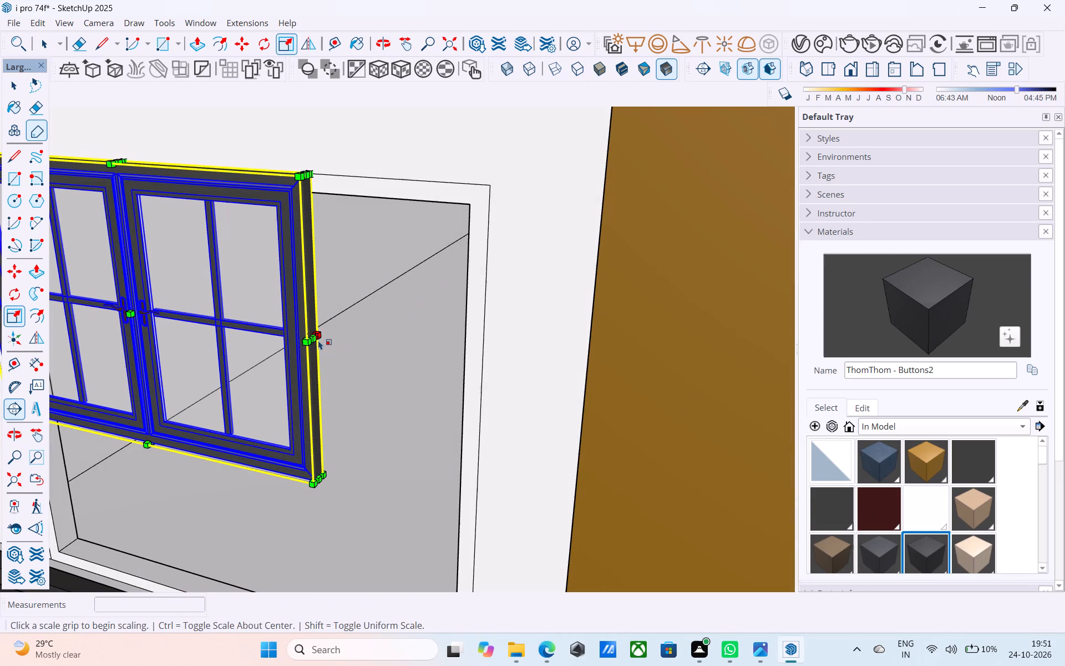
left_click(318, 340)
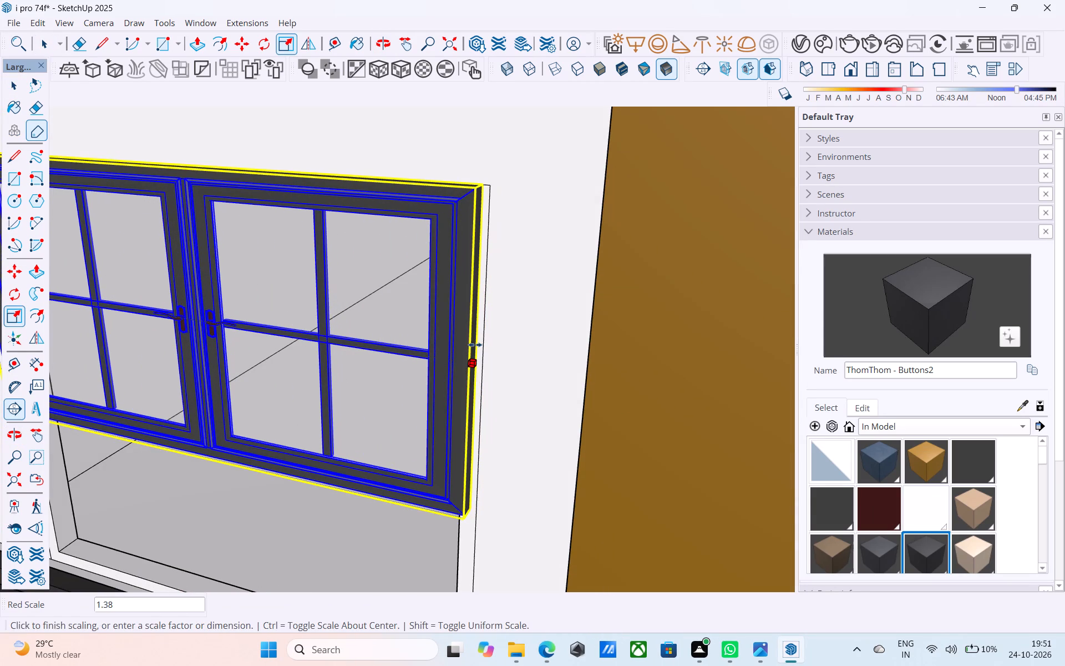
left_click(478, 345)
Stretch the window frame on the balcony just below the top one downward to the bottom of its opening.
scroll(480, 341, "down", 5)
middle_click_drag(478, 344, 530, 354)
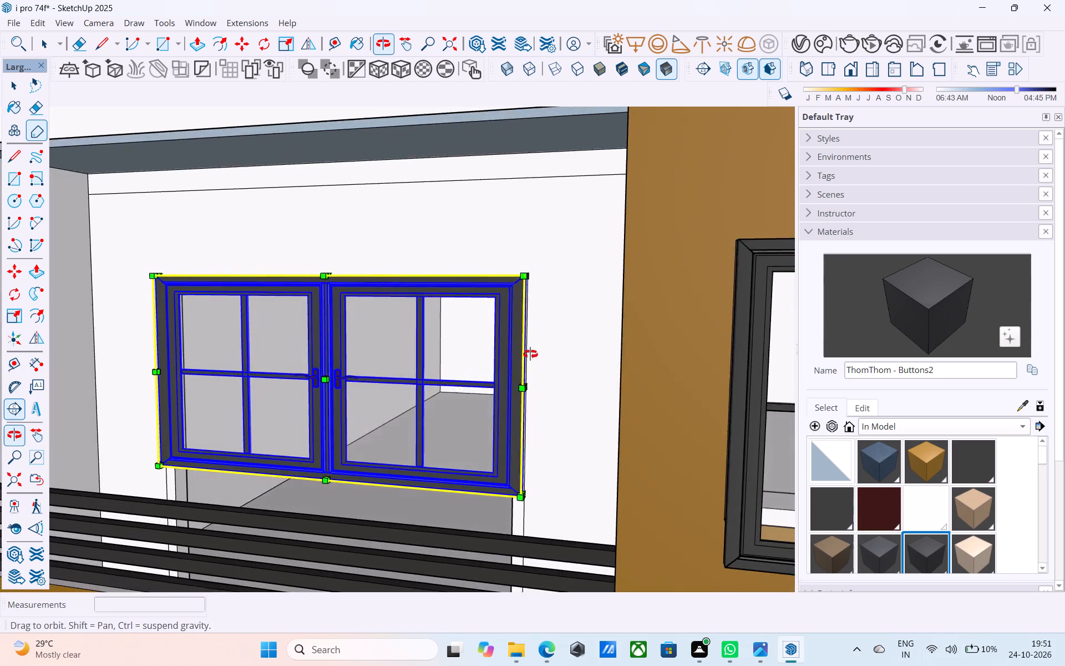
middle_click_drag(530, 354, 512, 407)
middle_click_drag(397, 519, 412, 443, "shift")
scroll(358, 419, "up", 5)
scroll(317, 350, "up", 4)
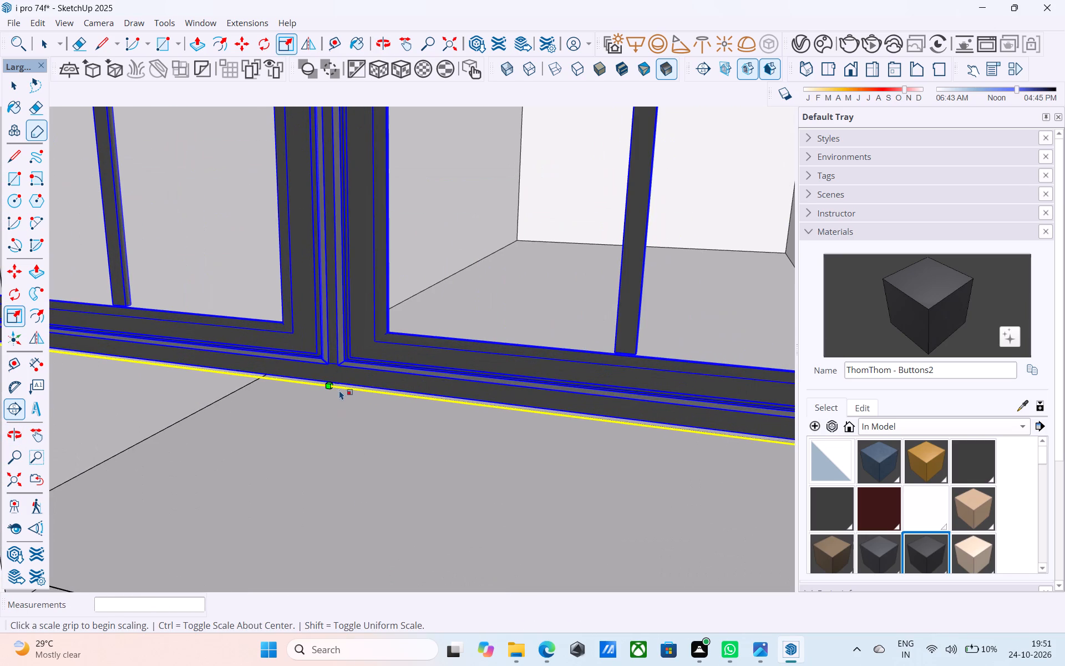
left_click(335, 382)
key("space")
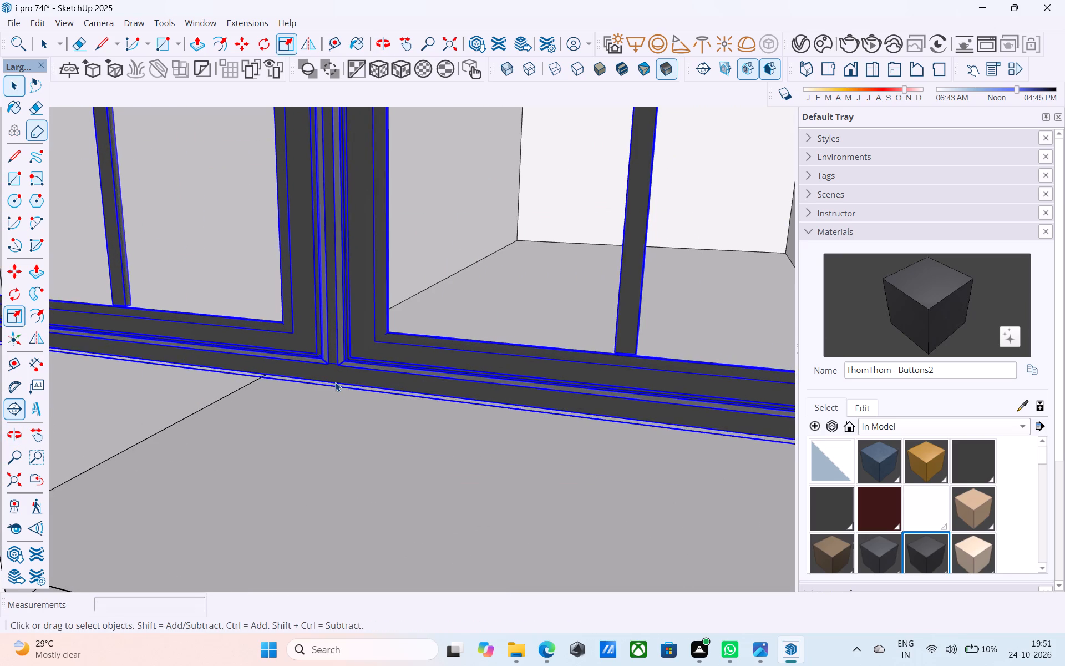
scroll(335, 382, "up", 5)
key("s")
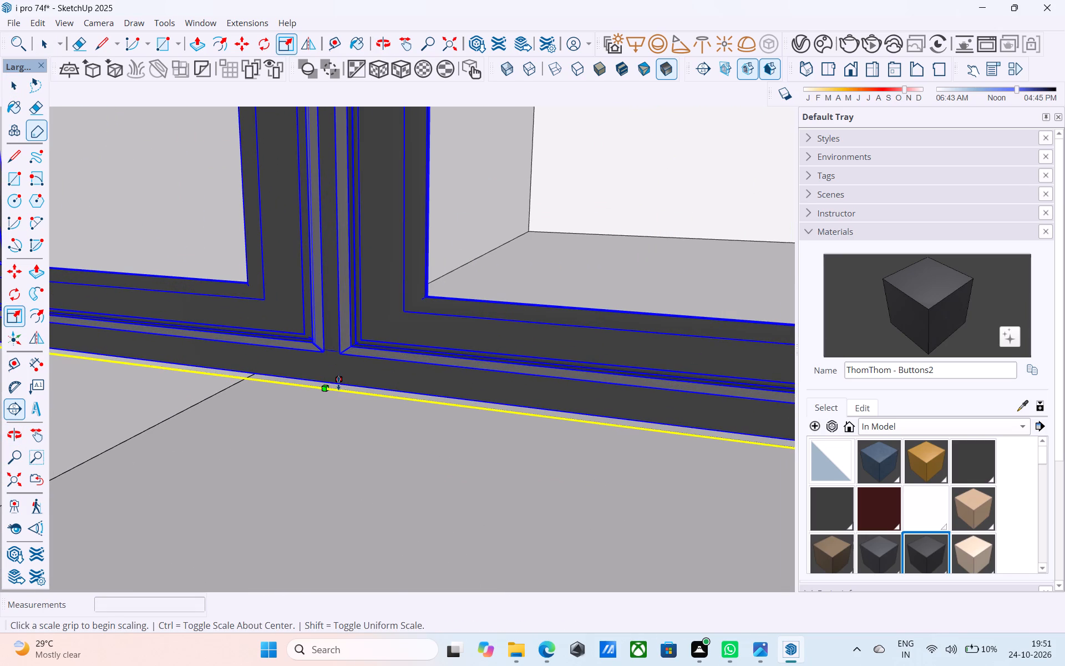
left_click(338, 382)
scroll(342, 421, "down", 18)
middle_click_drag(339, 430, 346, 508)
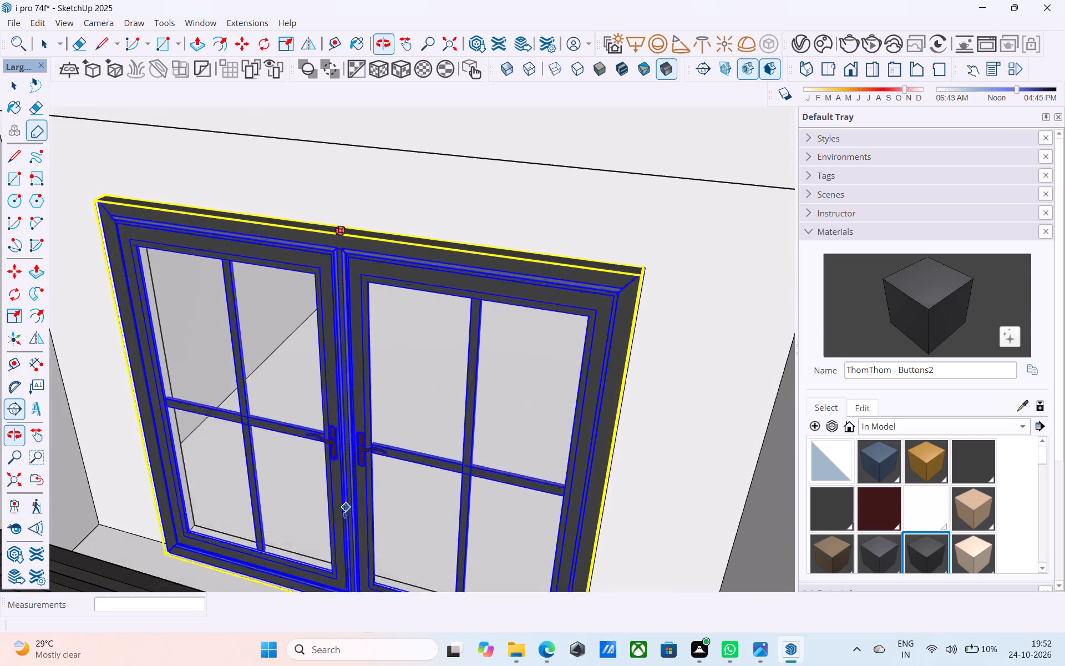
middle_click_drag(282, 572, 257, 553)
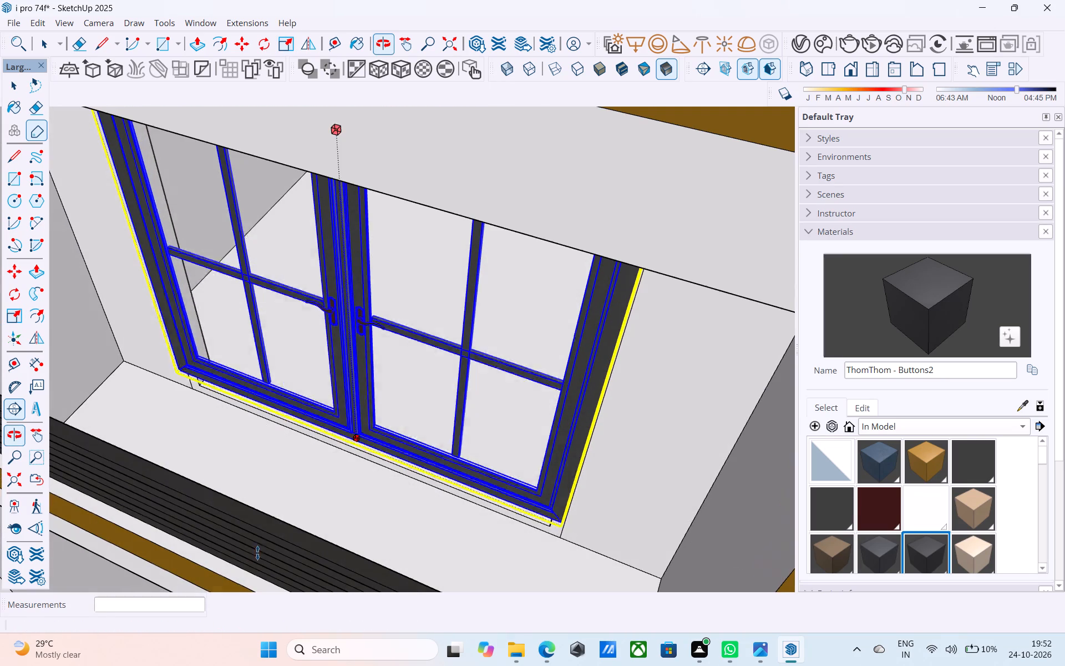
left_click(293, 480)
Stretch the top balcony's window frame downward to the bottom of its opening.
scroll(305, 432, "down", 5)
middle_click_drag(305, 432, 373, 430)
scroll(372, 413, "down", 12)
middle_click_drag(381, 370, 363, 436, "shift")
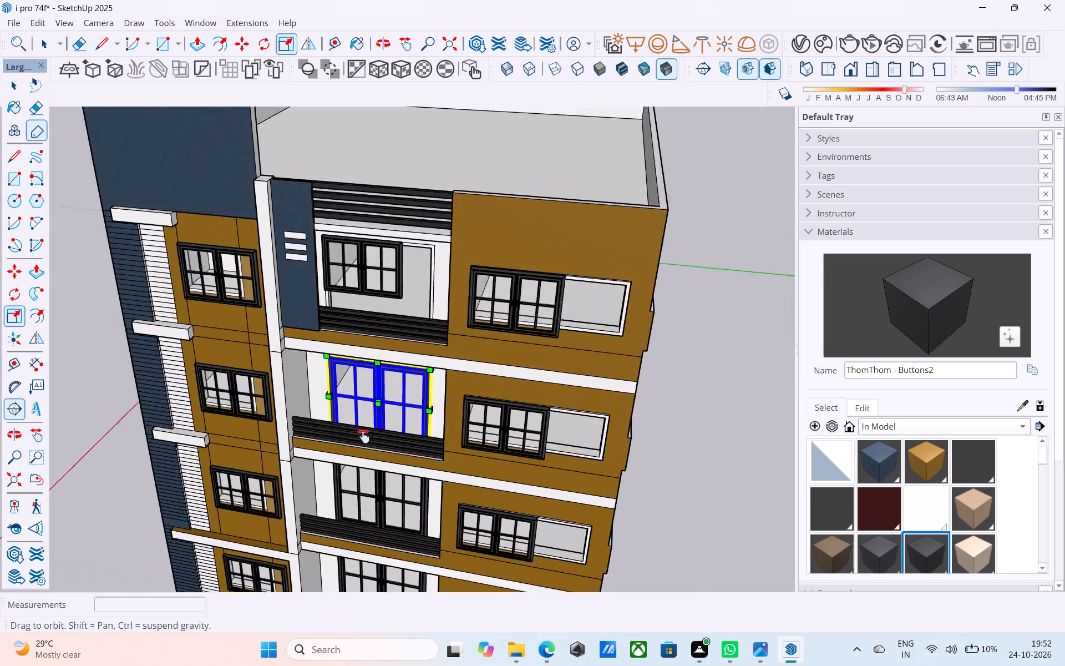
middle_click_drag(363, 436, 348, 486, "shift")
scroll(377, 360, "up", 5)
key("space")
left_click(369, 374)
key("s")
scroll(310, 450, "up", 2)
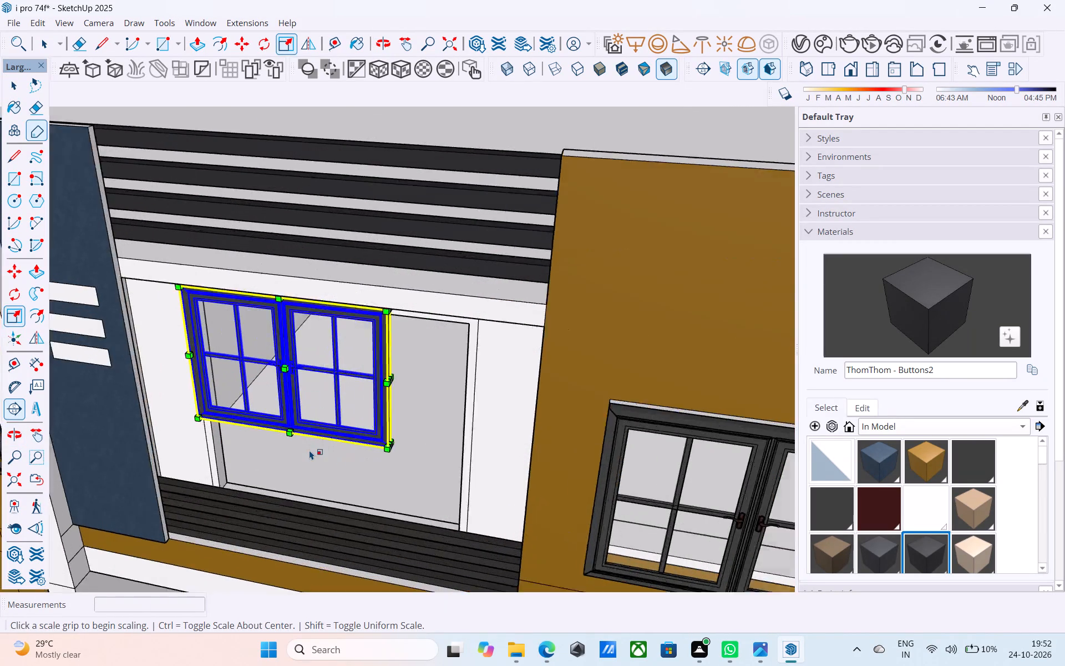
scroll(310, 450, "up", 6)
left_click(286, 420)
scroll(286, 419, "down", 7)
middle_click_drag(289, 432, 278, 491)
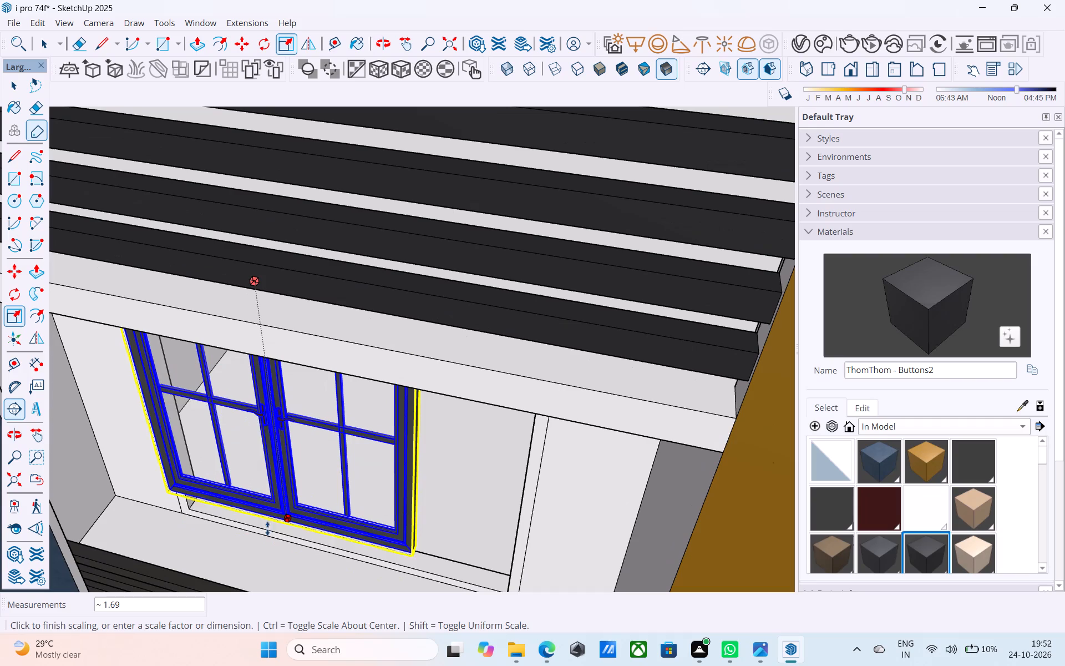
left_click(263, 546)
Scale the top balcony's window frame in width by about 1.40 to reach the far edge of its opening.
scroll(307, 512, "down", 4)
middle_click_drag(307, 510, 309, 456, "shift")
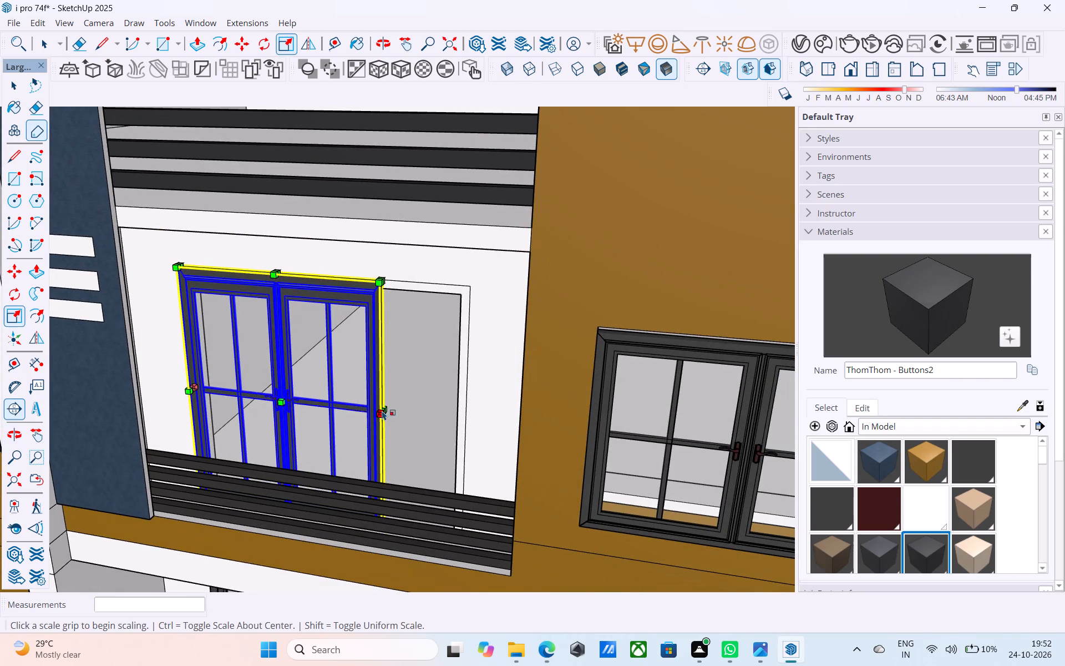
scroll(386, 407, "up", 4)
left_click(383, 415)
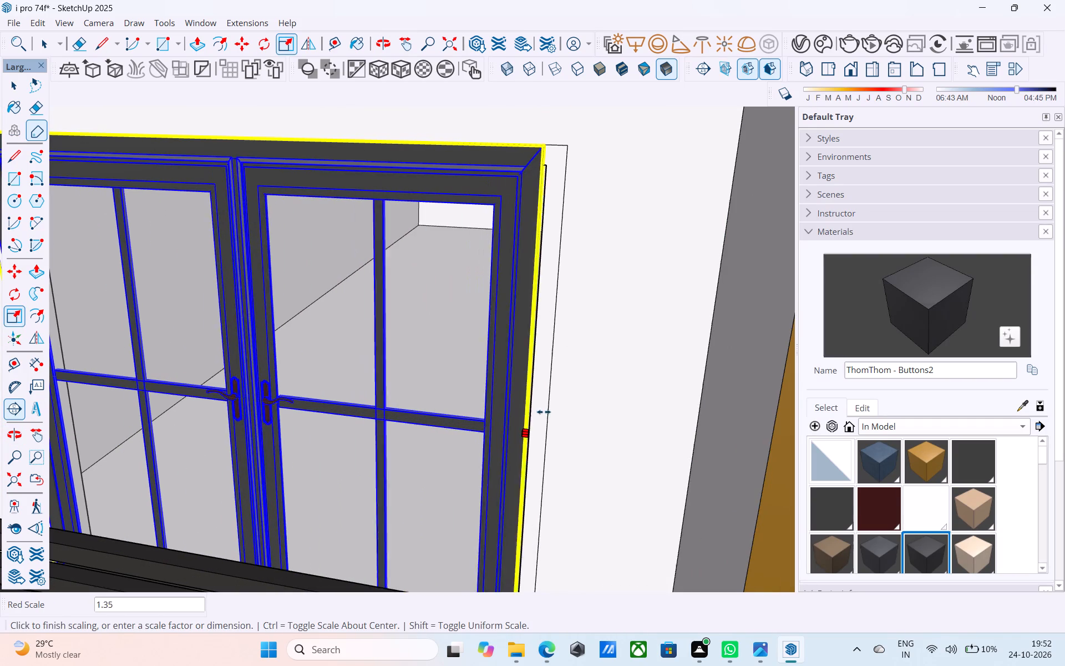
left_click(550, 396)
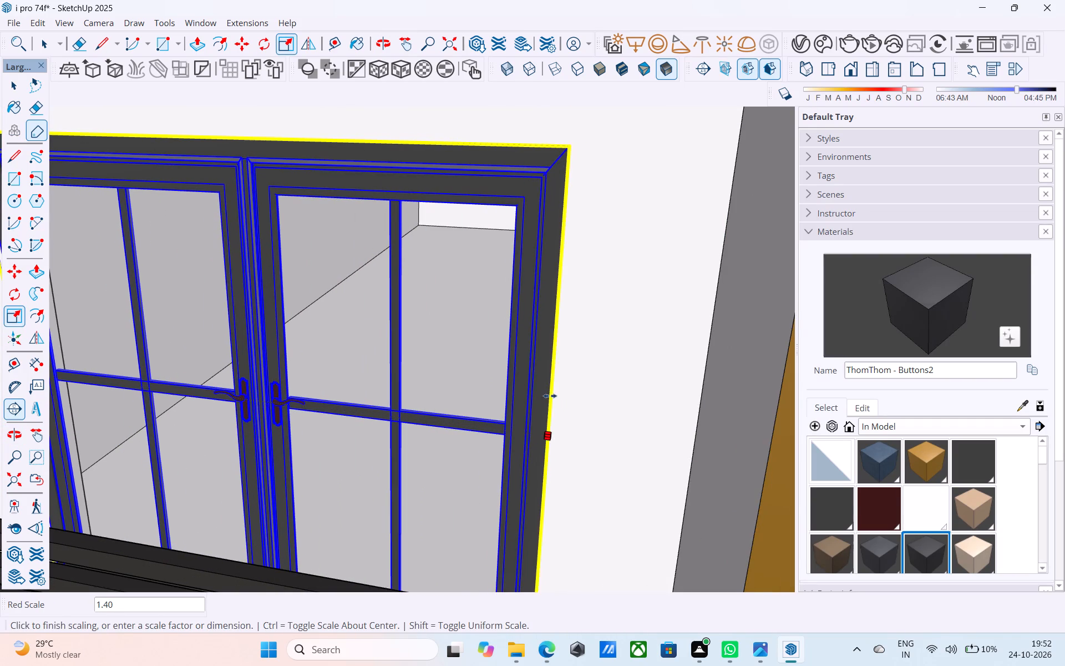
scroll(555, 357, "down", 6)
middle_click_drag(554, 366, 559, 336)
key("space")
Scale the top-floor corner bay's window frame in height by about 0.88 so its bottom meets the opening's lower edge.
scroll(560, 335, "down", 20)
scroll(560, 335, "down", 2)
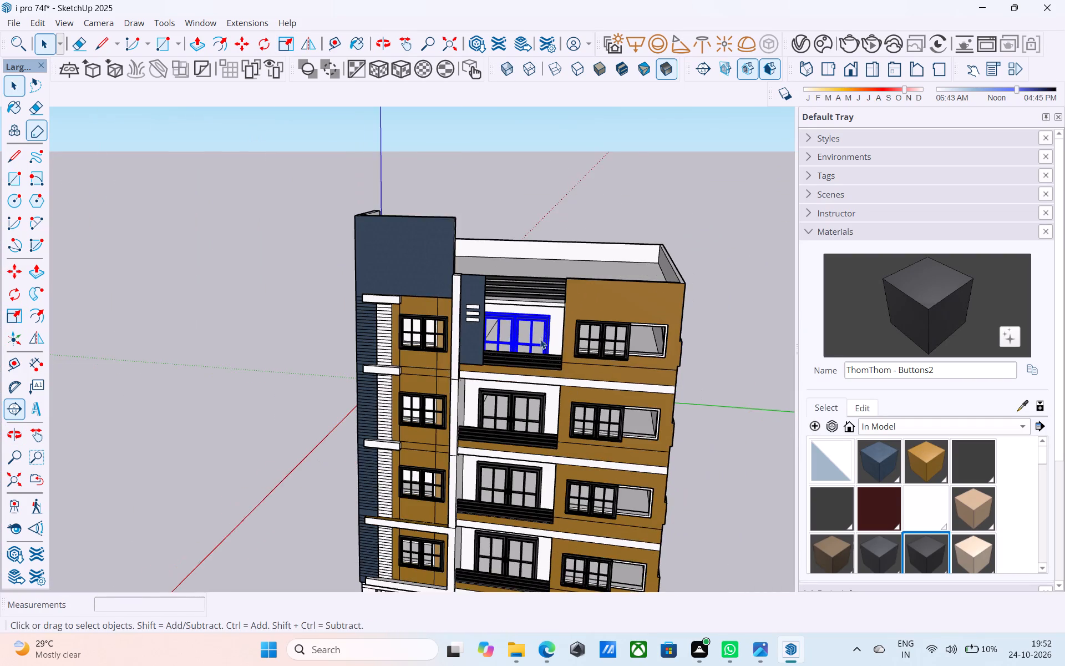
middle_click_drag(540, 339, 523, 331)
middle_click_drag(540, 335, 349, 343)
scroll(495, 403, "up", 8)
left_click(526, 377)
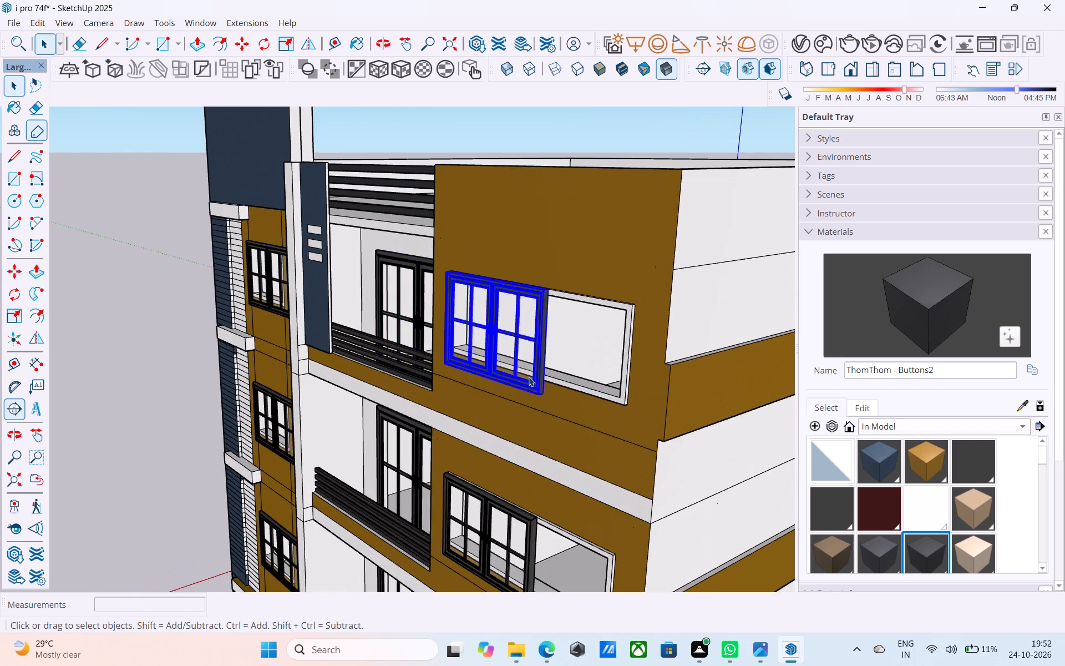
middle_click_drag(538, 380, 555, 389, "shift")
scroll(555, 389, "up", 12)
key("s")
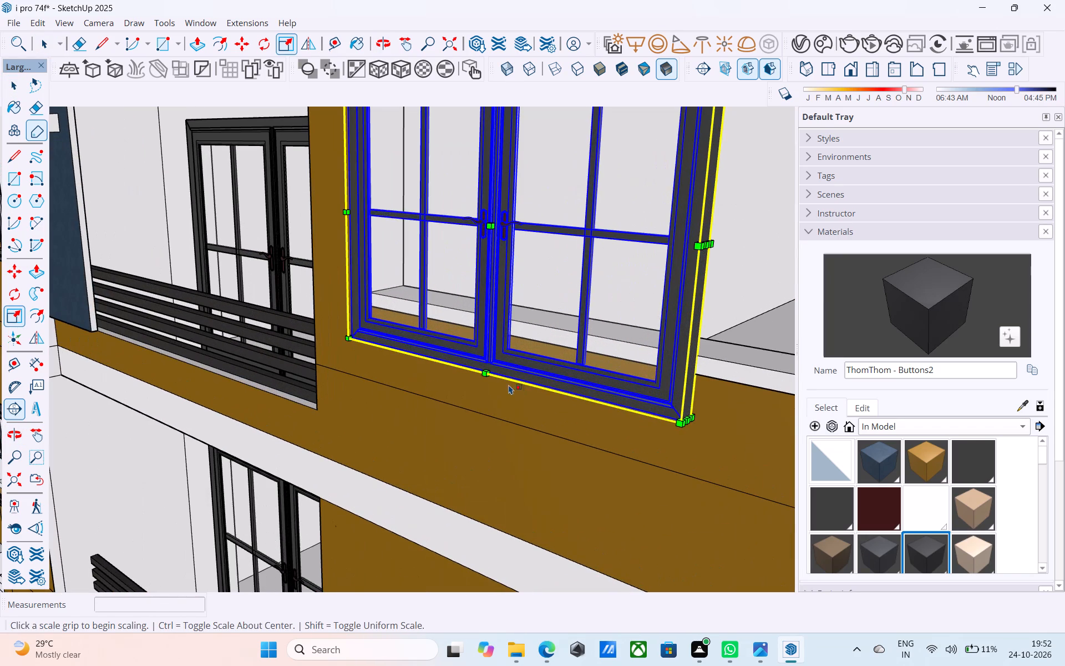
left_click(495, 372)
left_click(501, 337)
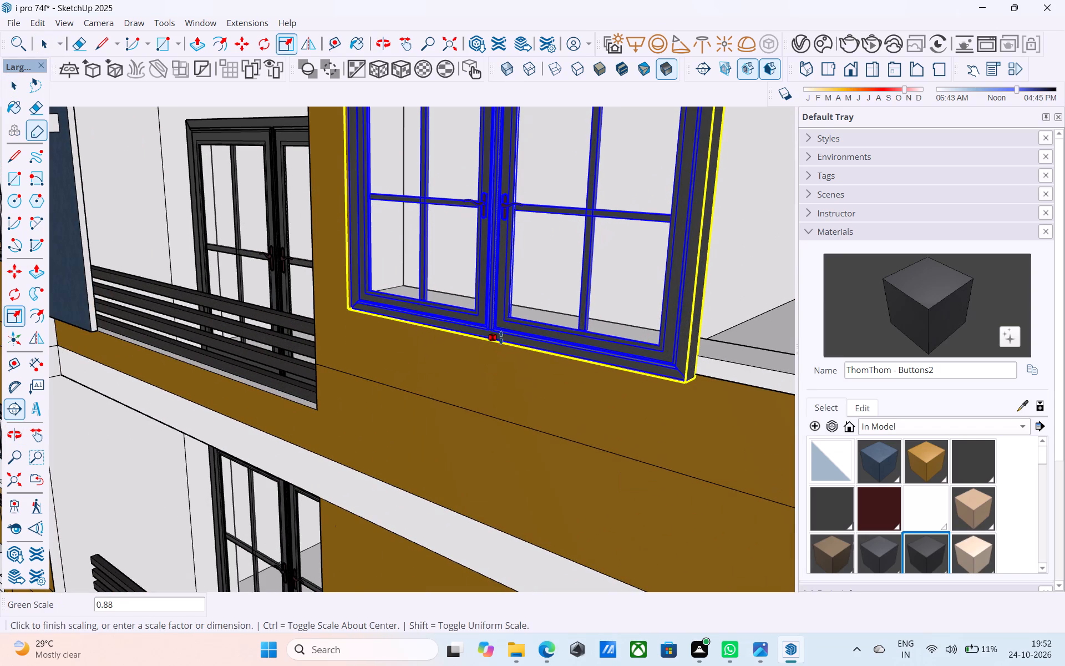
Widen the top-floor corner bay's window frame to the far edge of its opening.
scroll(498, 336, "down", 9)
scroll(568, 287, "up", 8)
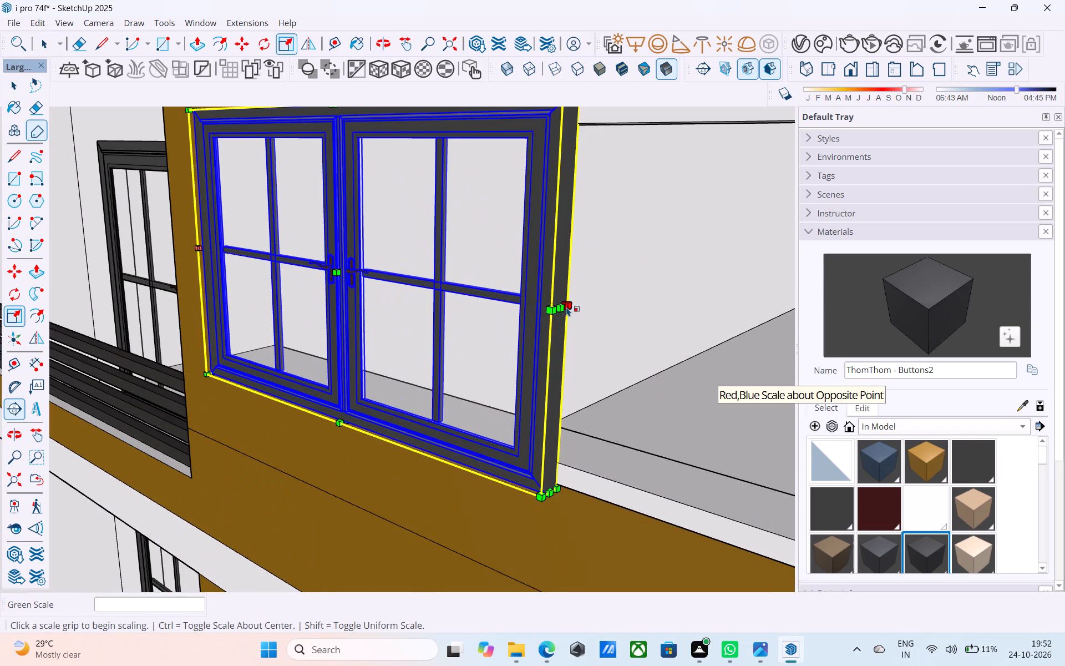
left_click(561, 311)
scroll(561, 311, "down", 1)
scroll(561, 311, "up", 1)
middle_click(561, 311)
scroll(561, 311, "down", 14)
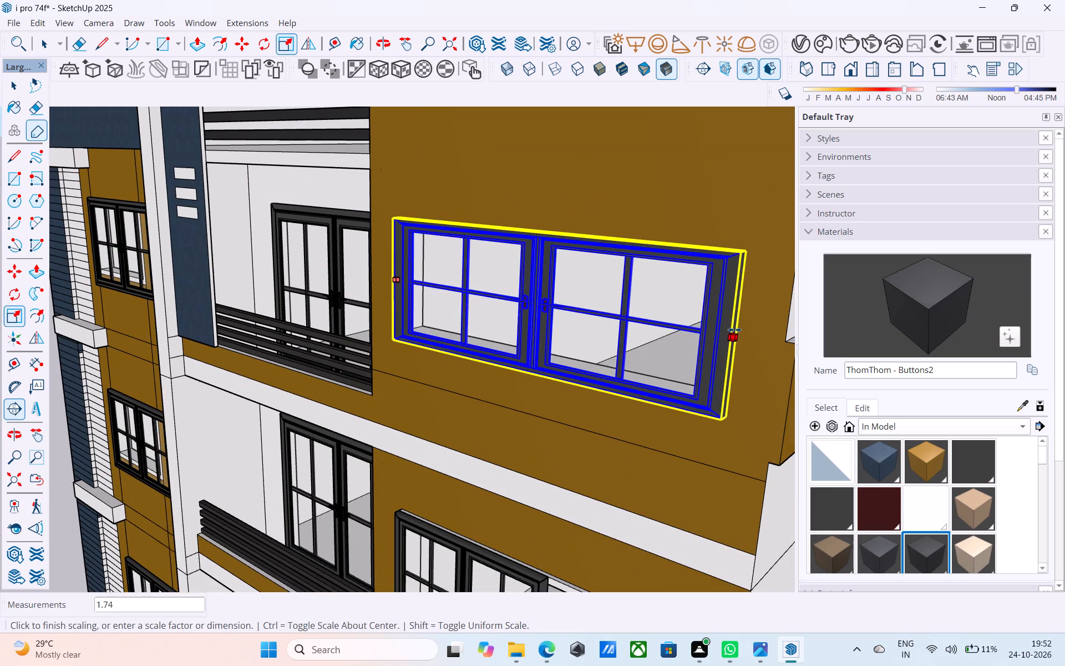
scroll(717, 282, "up", 5)
left_click(731, 275)
scroll(731, 274, "down", 3)
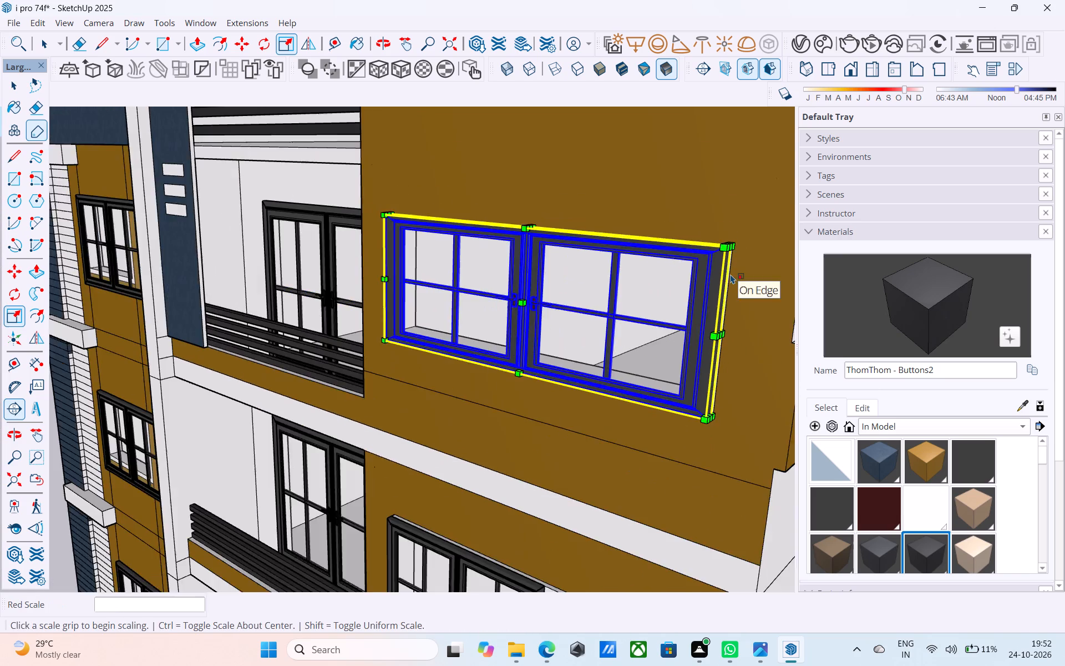
Shorten the corner bay's window frame one floor below the top so its bottom meets the opening's lower edge.
scroll(731, 274, "down", 10)
middle_click_drag(526, 327, 644, 292)
middle_click_drag(652, 319, 502, 326)
scroll(501, 322, "down", 6)
middle_click_drag(548, 416, 536, 412, "shift")
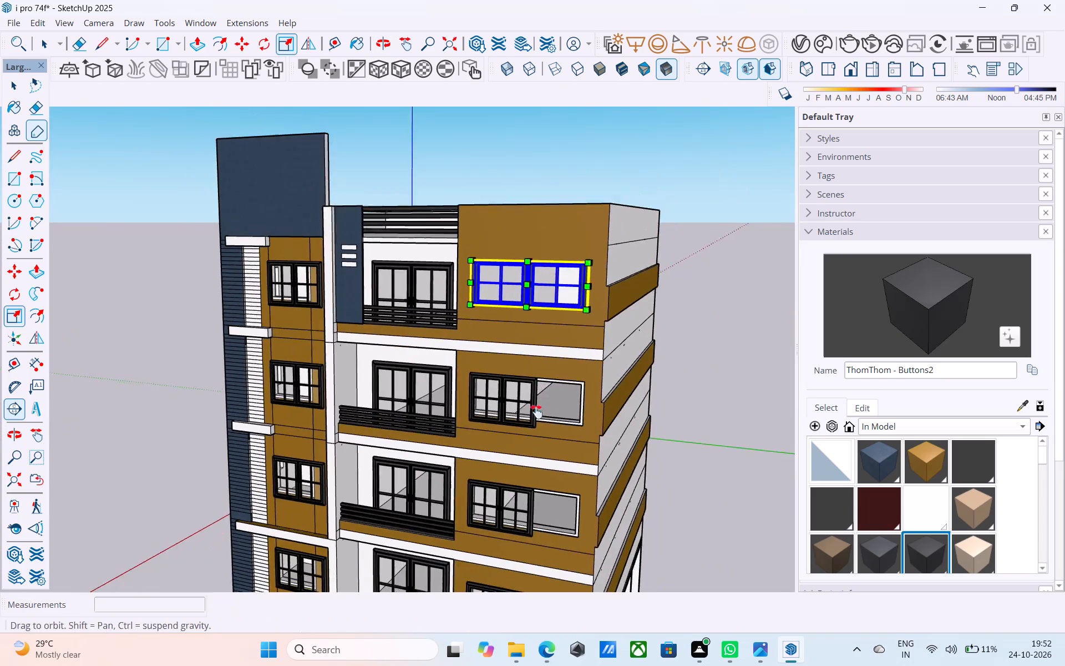
middle_click_drag(536, 412, 505, 414, "shift")
scroll(505, 414, "up", 6)
key("space")
left_click(491, 405)
type("DS")
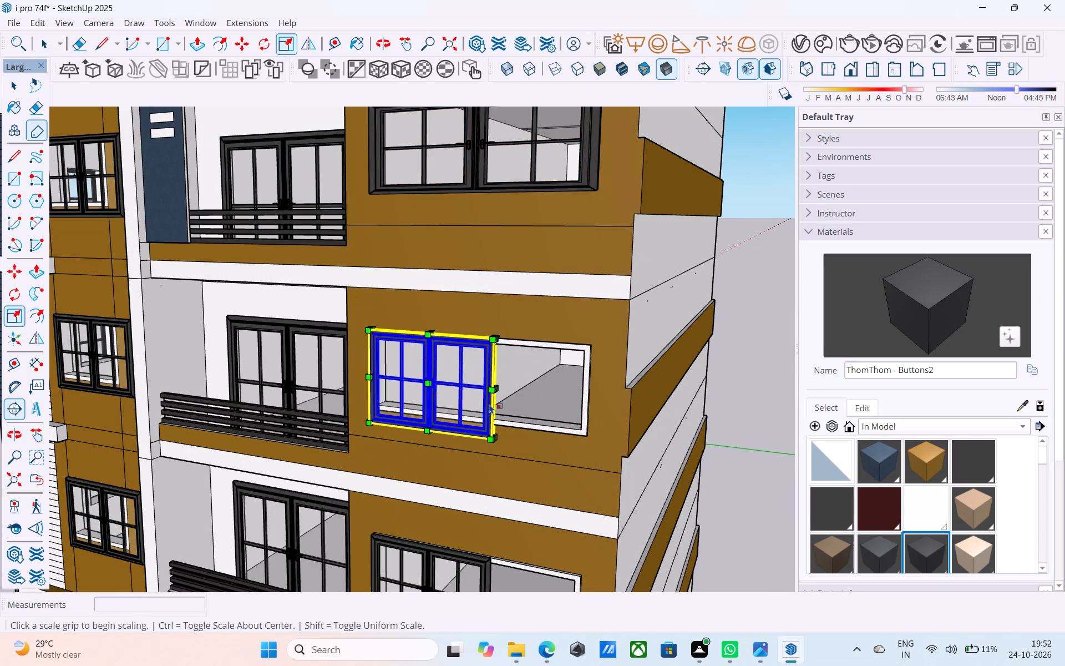
middle_click_drag(489, 404, 458, 398)
scroll(424, 436, "up", 8)
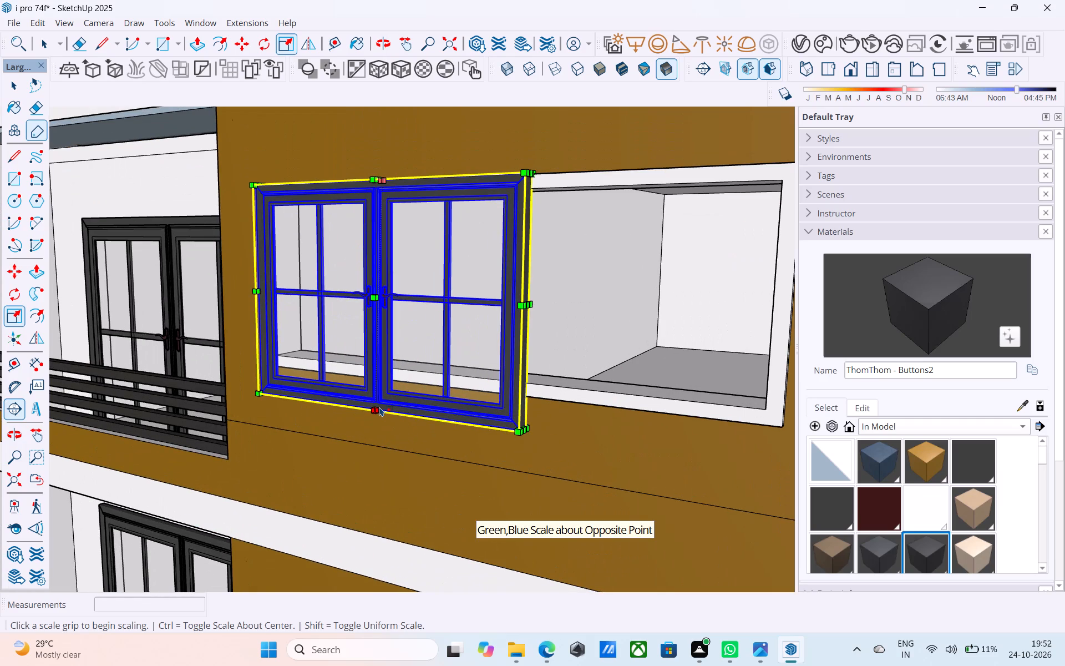
left_click(383, 407)
left_click(392, 376)
Scale that corner bay window frame in width by about 1.67 to span its opening.
middle_click_drag(405, 379, 357, 399)
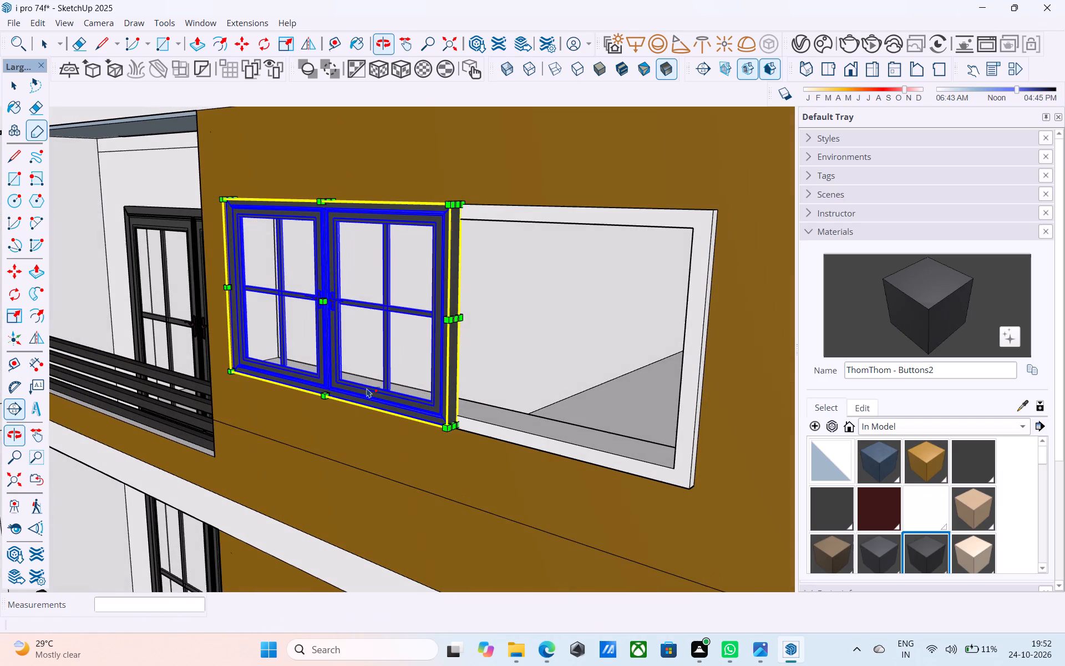
left_click(455, 321)
left_click(704, 282)
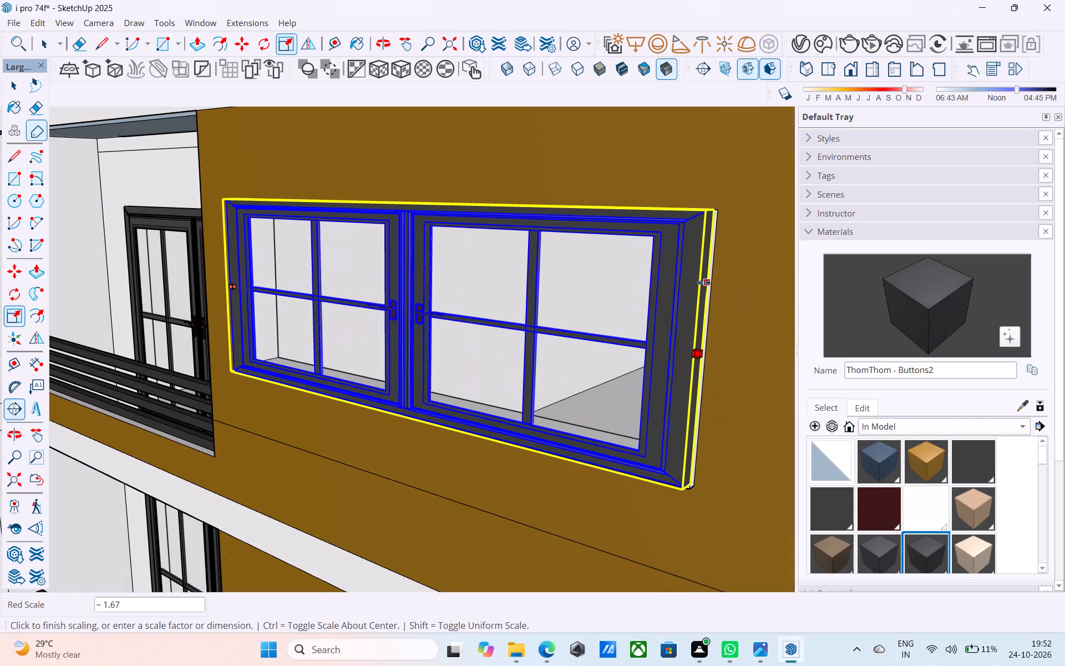
Widen the second-lowest corner bay window frame to the far edge of its opening.
scroll(704, 282, "down", 18)
middle_click_drag(650, 382, 661, 336)
scroll(596, 447, "up", 6)
middle_click_drag(594, 460, 577, 455)
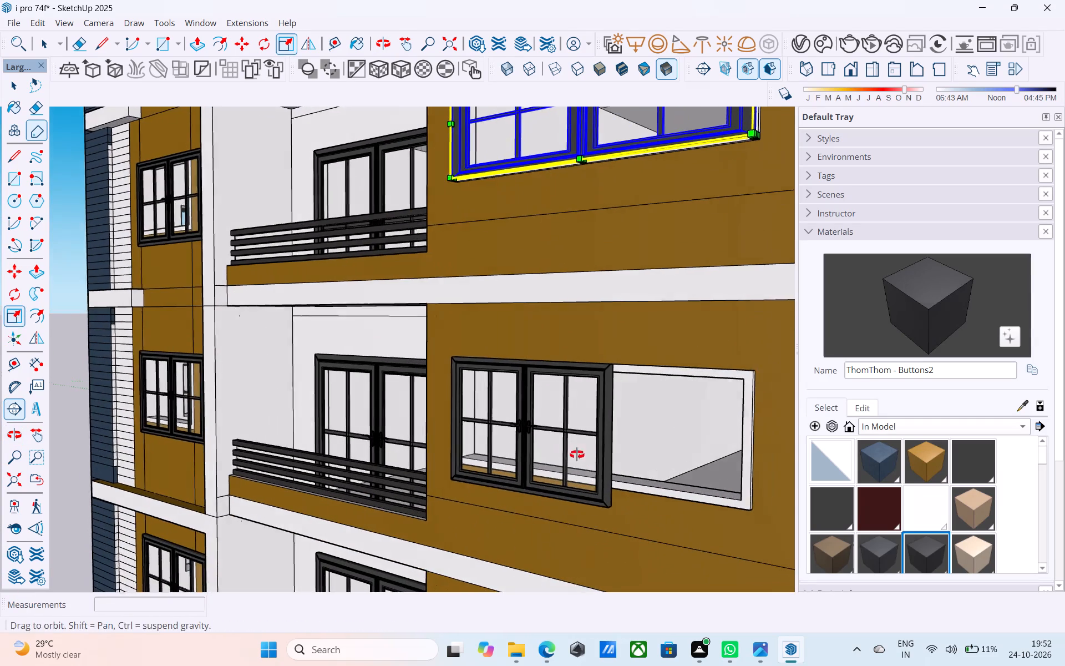
middle_click_drag(577, 455, 575, 454)
key("s")
key("space")
left_click(590, 445)
key("s")
scroll(591, 446, "up", 2)
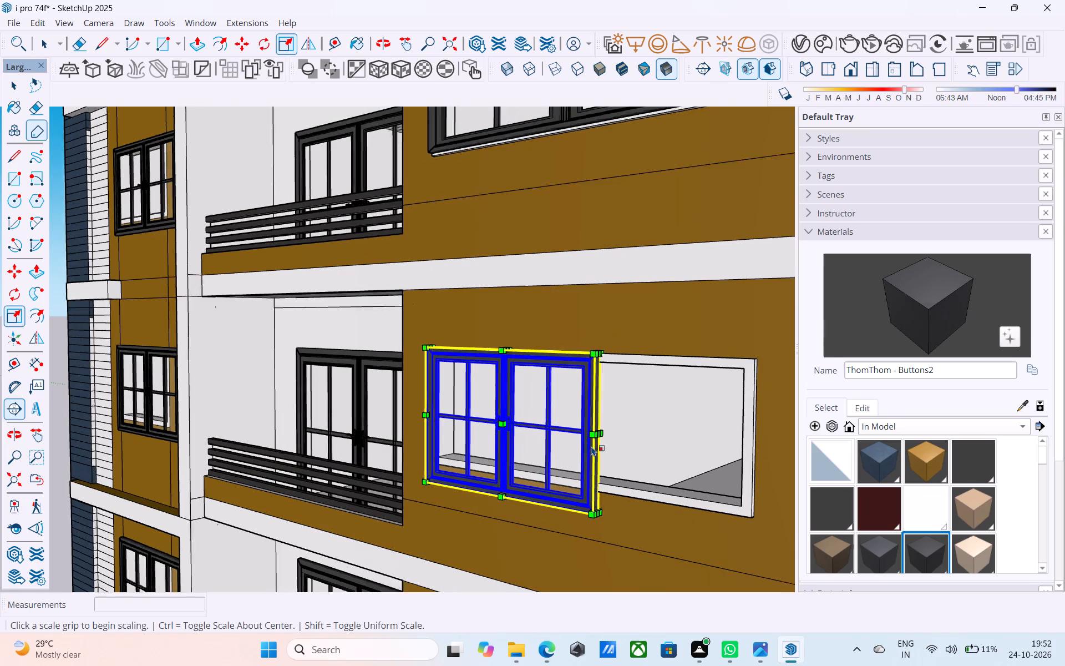
scroll(591, 446, "up", 2)
left_click(602, 428)
scroll(602, 427, "down", 10)
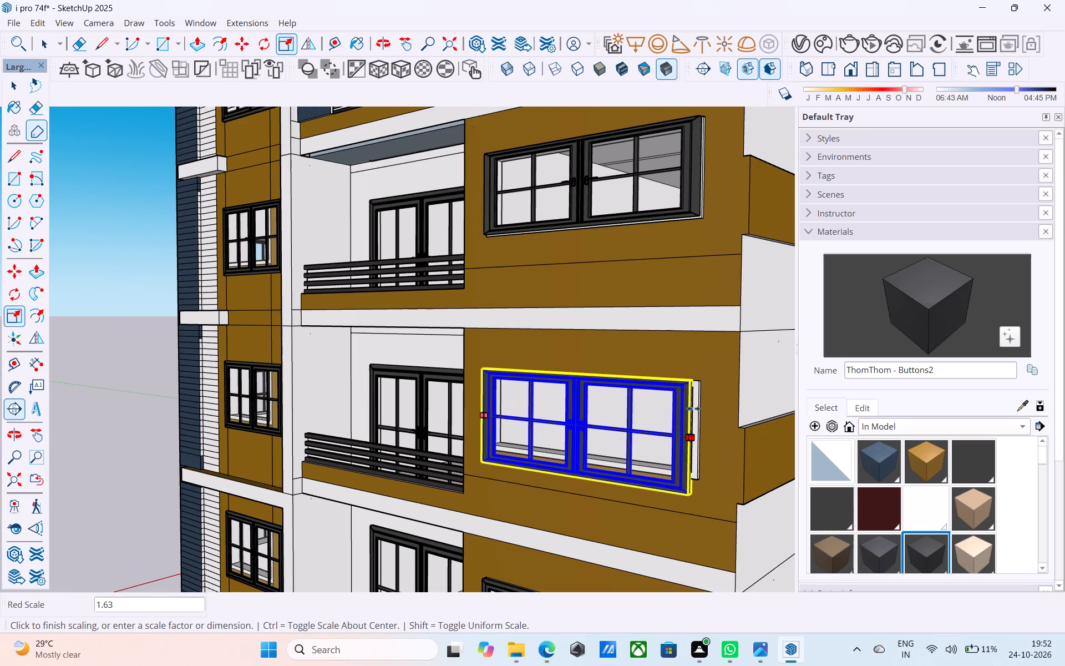
left_click(700, 407)
Shorten the second-lowest corner bay window frame from below to match the bottom of its opening.
middle_click_drag(634, 511, 629, 475)
scroll(608, 483, "up", 13)
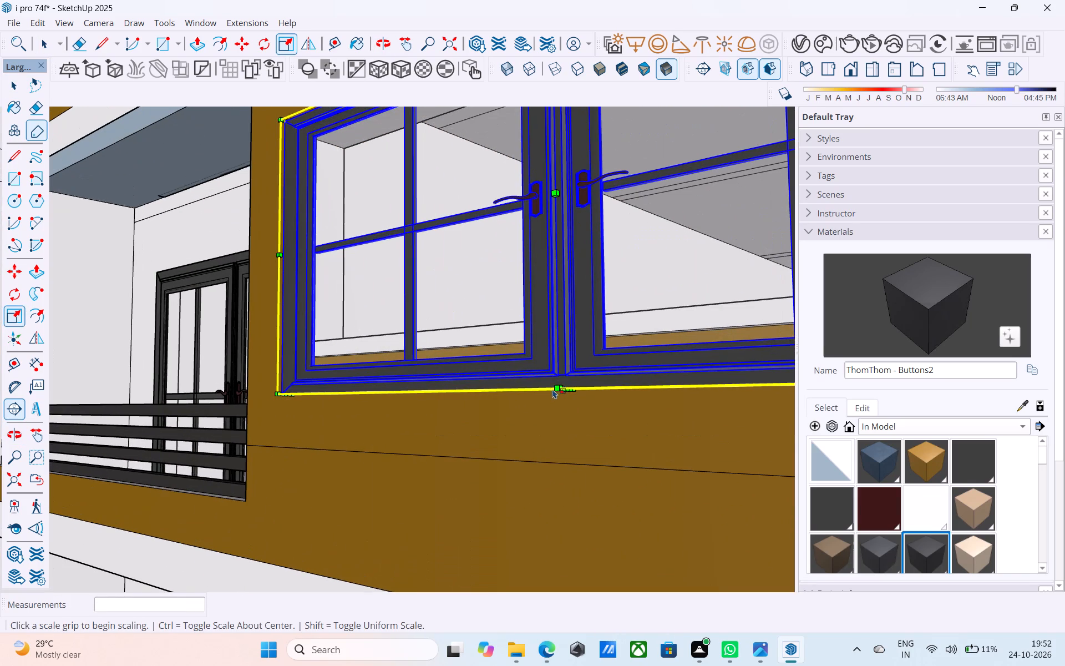
left_click(566, 387)
left_click(575, 335)
scroll(570, 335, "down", 2)
scroll(570, 335, "up", 1)
scroll(570, 335, "down", 9)
key("space")
Widen the lowest corner bay window frame to the far edge of its opening.
scroll(471, 381, "down", 5)
middle_click_drag(472, 389, 491, 403)
middle_click_drag(516, 462, 494, 306, "shift")
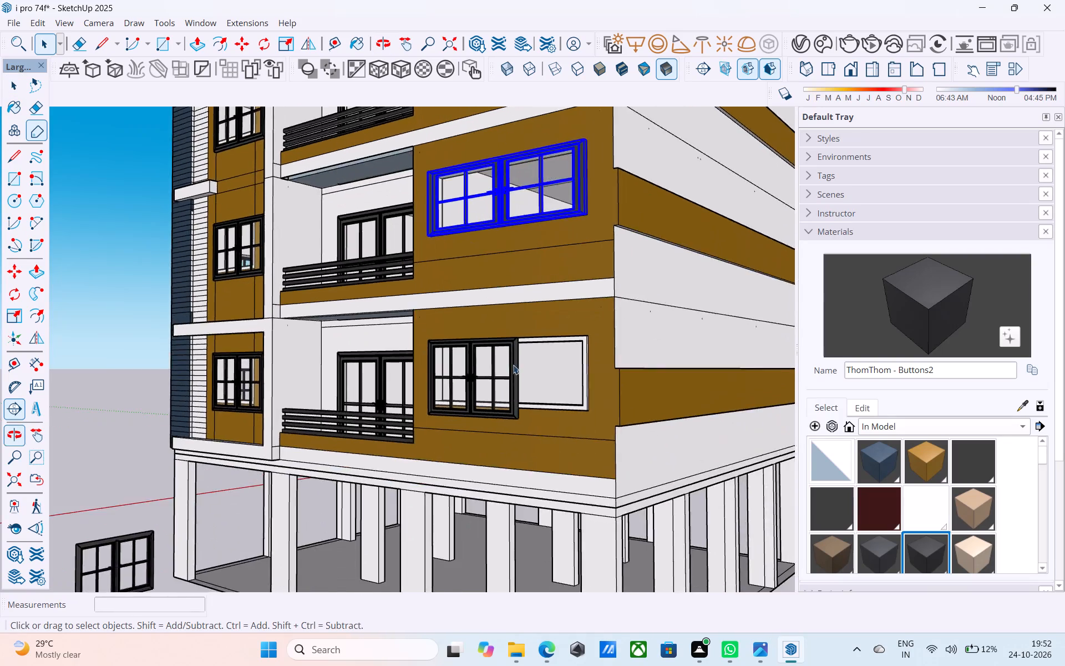
scroll(516, 376, "up", 4)
left_click(518, 379)
middle_click_drag(518, 382, 493, 393)
key("s")
scroll(493, 390, "up", 7)
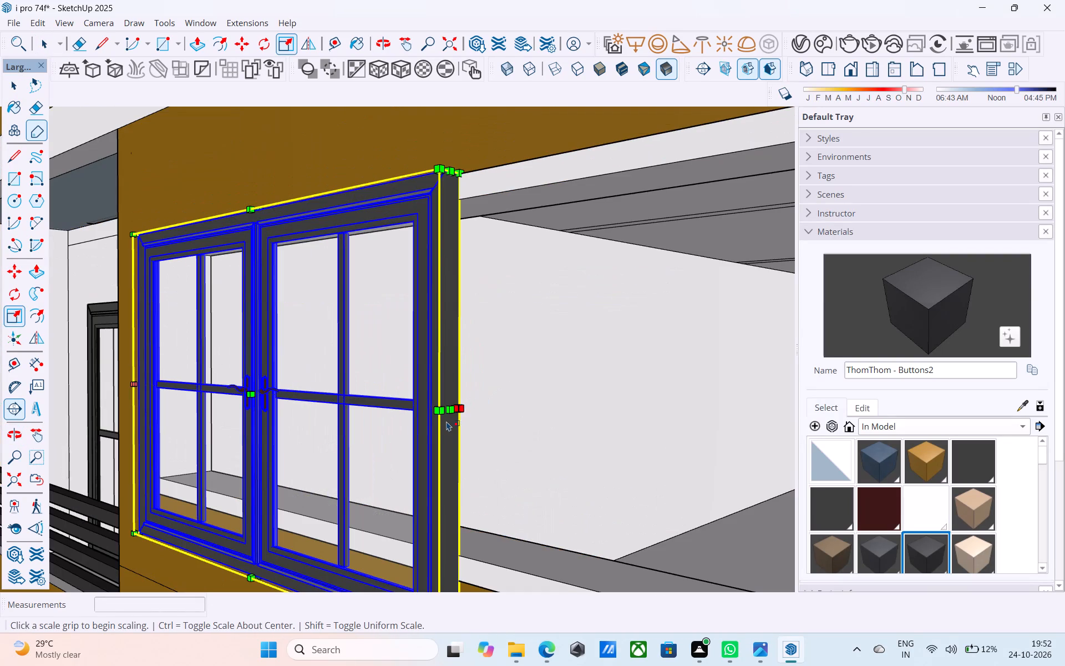
left_click(452, 413)
scroll(453, 410, "down", 10)
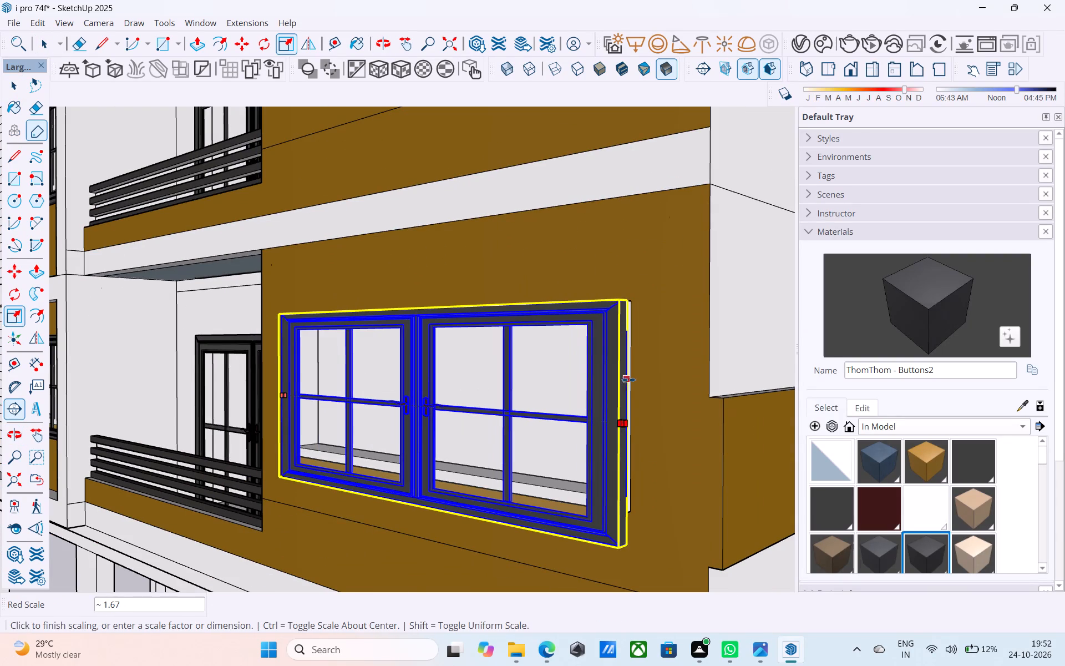
left_click(631, 380)
Shorten the lowest corner bay window frame from below to match the bottom of its opening.
middle_click_drag(526, 482, 526, 450)
scroll(466, 468, "up", 8)
left_click(386, 496)
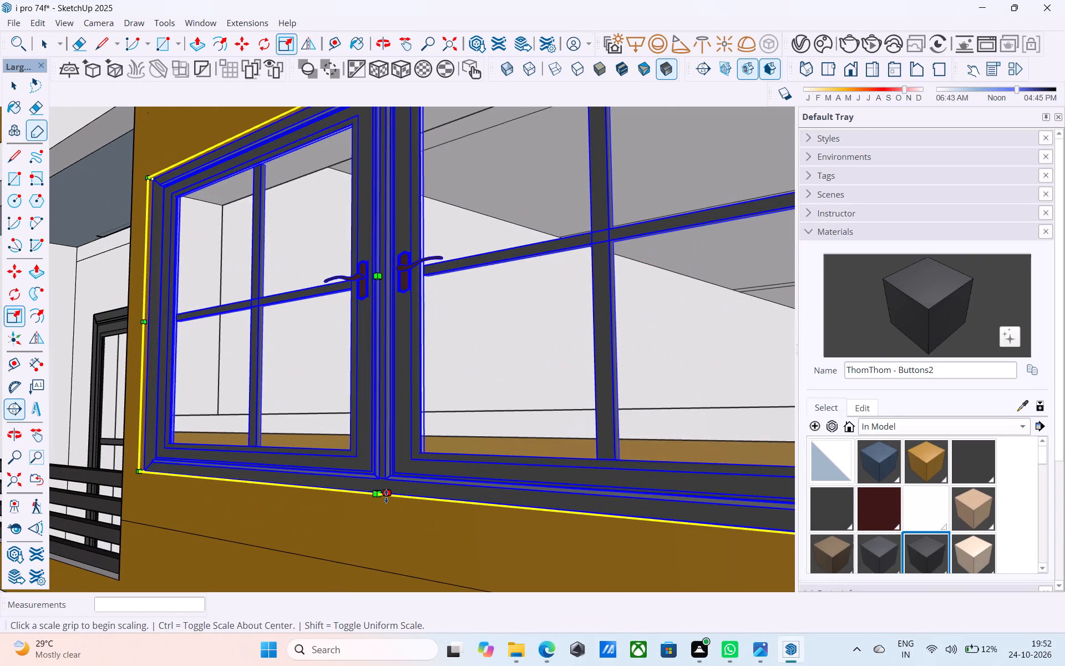
left_click(413, 432)
scroll(413, 427, "down", 19)
middle_click_drag(405, 427, 496, 484)
key("space")
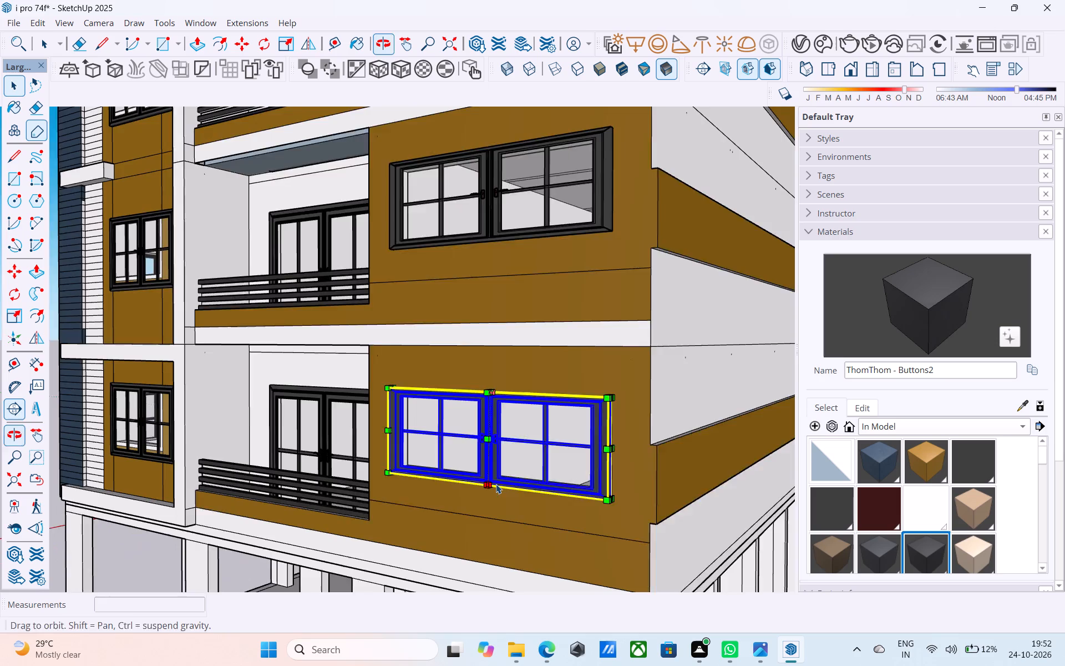
Narrow the lowest window frame in the brown bay beside the louvred wall to its opening's edge.
middle_click_drag(496, 484, 493, 483)
scroll(499, 473, "up", 1)
scroll(499, 473, "down", 9)
middle_click_drag(452, 447, 567, 483)
scroll(329, 491, "up", 4)
left_click(290, 460)
scroll(289, 467, "up", 2)
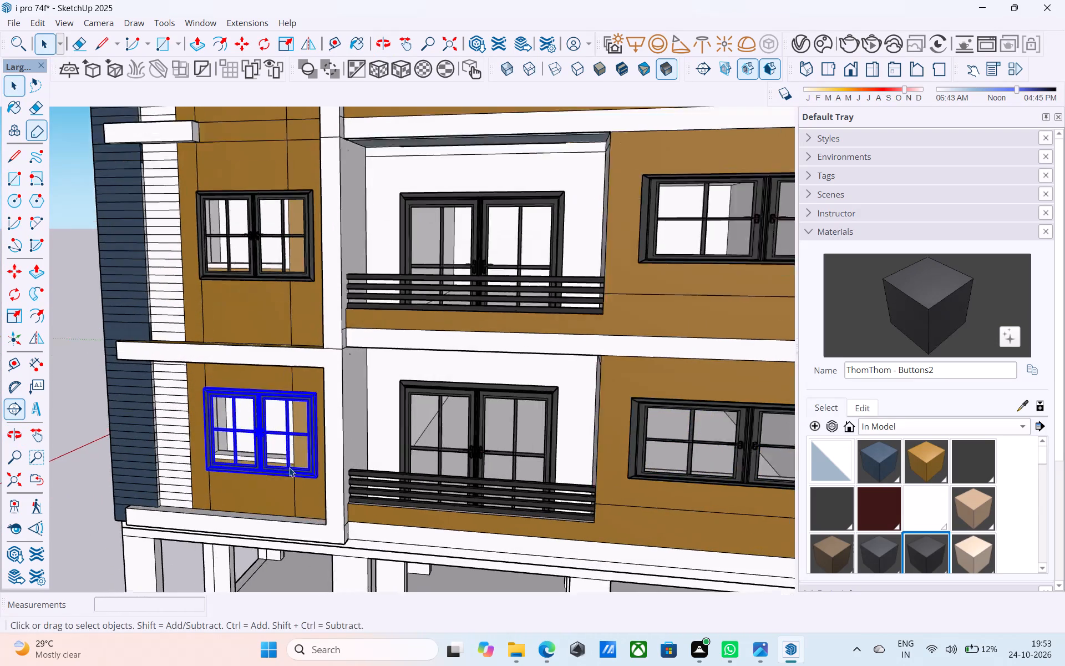
scroll(289, 467, "up", 3)
key("s")
scroll(341, 421, "up", 8)
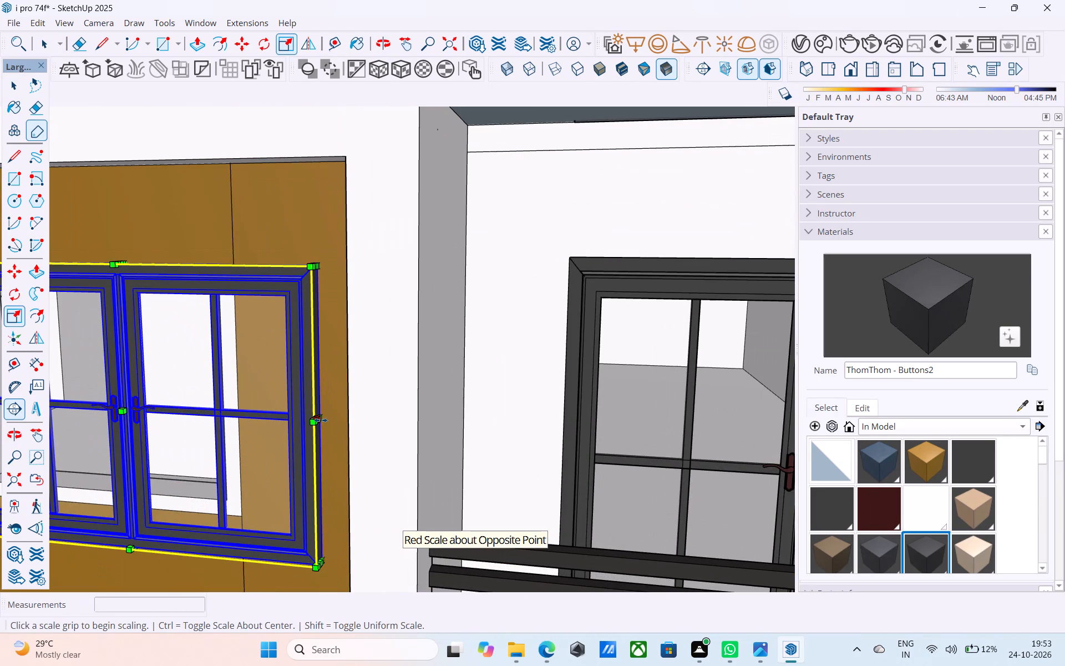
left_click(321, 420)
left_click(232, 395)
Fine-tune that frame's width by a scale of about 1.01 to line up with the opening's edge.
middle_click_drag(242, 398, 335, 389, "shift")
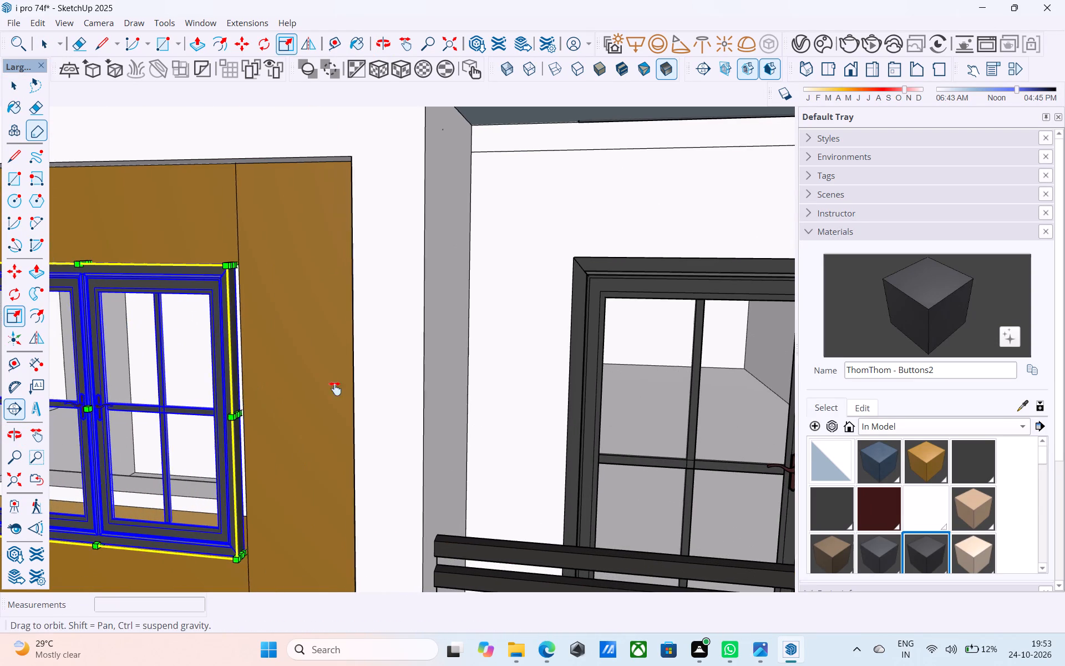
middle_click_drag(335, 389, 325, 387, "shift")
scroll(322, 392, "up", 4)
left_click(319, 411)
left_click(323, 411)
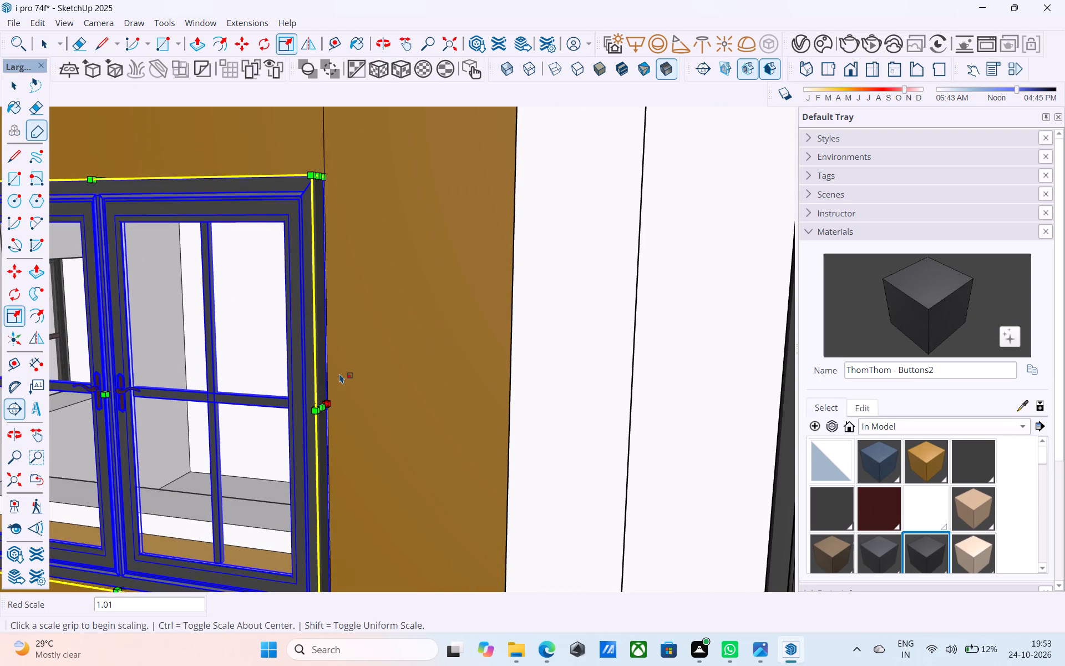
Scale the lowest window frame beside the louvred wall in height by about 0.86 to fit its opening.
scroll(344, 367, "down", 2)
scroll(344, 367, "up", 1)
scroll(344, 367, "down", 3)
middle_click_drag(332, 422, 448, 349, "shift")
middle_click_drag(276, 481, 256, 326)
scroll(257, 369, "up", 4)
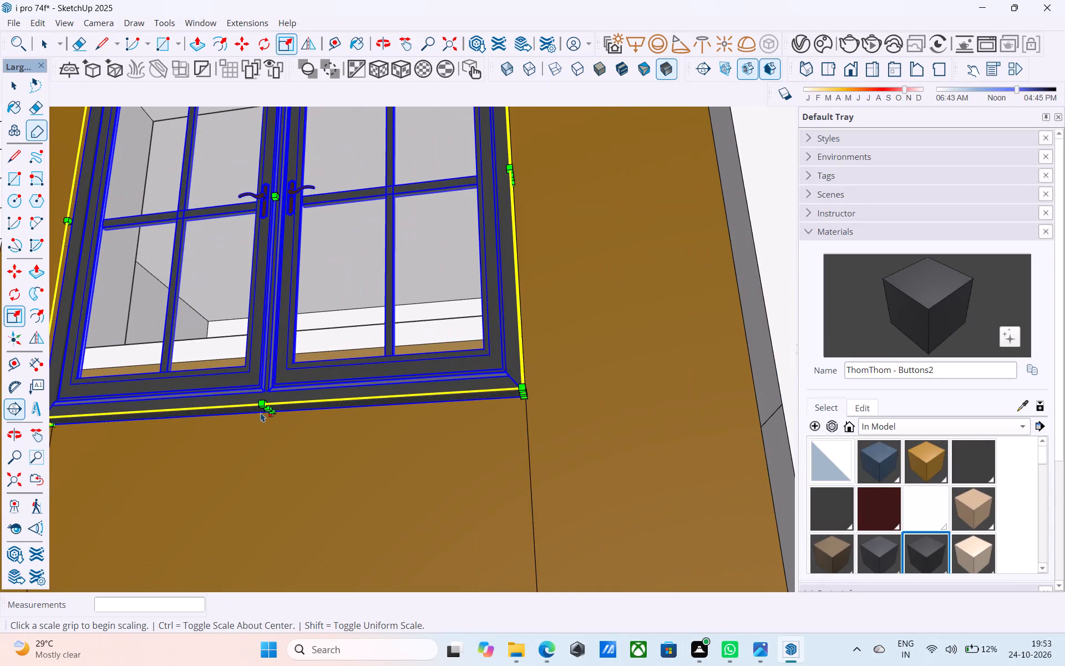
left_click(268, 412)
left_click(281, 350)
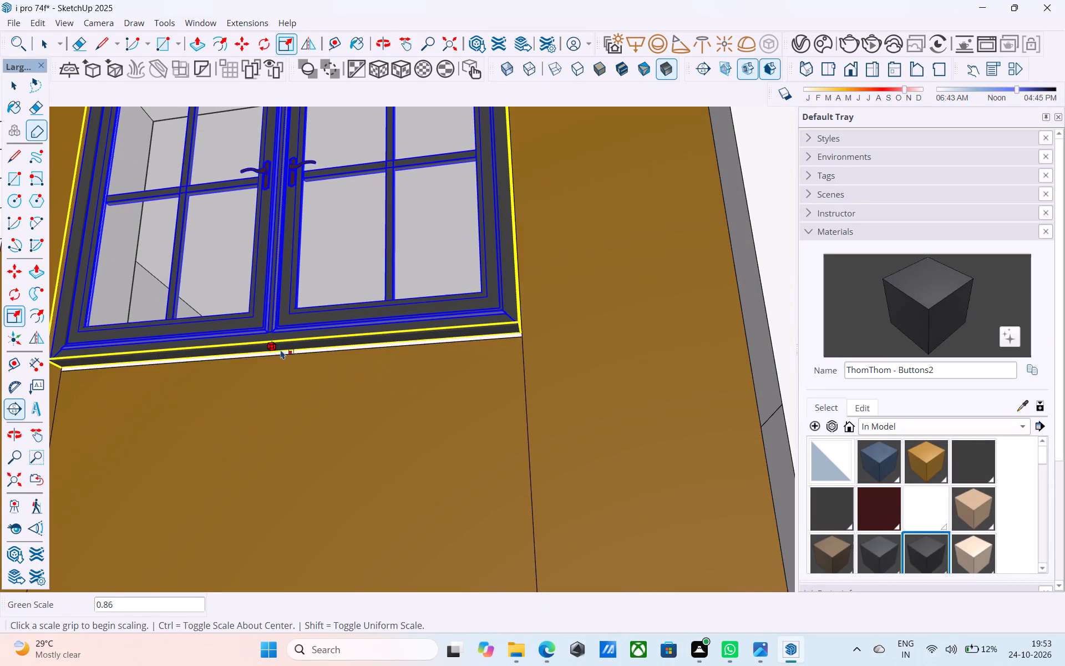
Narrow the second-lowest window frame in the brown bay beside the louvred wall to its opening's edge.
scroll(282, 350, "down", 4)
middle_click_drag(285, 354, 293, 499)
scroll(296, 486, "down", 8)
middle_click_drag(318, 422, 331, 589, "shift")
scroll(350, 447, "down", 5)
middle_click_drag(349, 449, 346, 465, "shift")
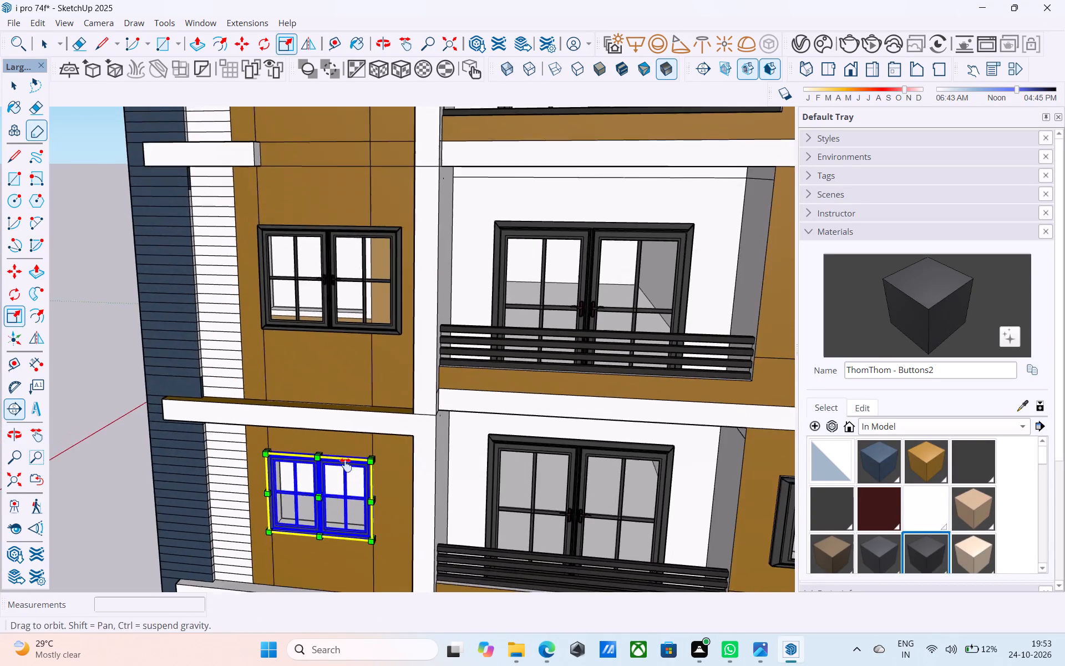
middle_click_drag(346, 465, 333, 546, "shift")
scroll(394, 402, "up", 4)
key("space")
left_click(380, 400)
key("s")
middle_click_drag(377, 400, 345, 405)
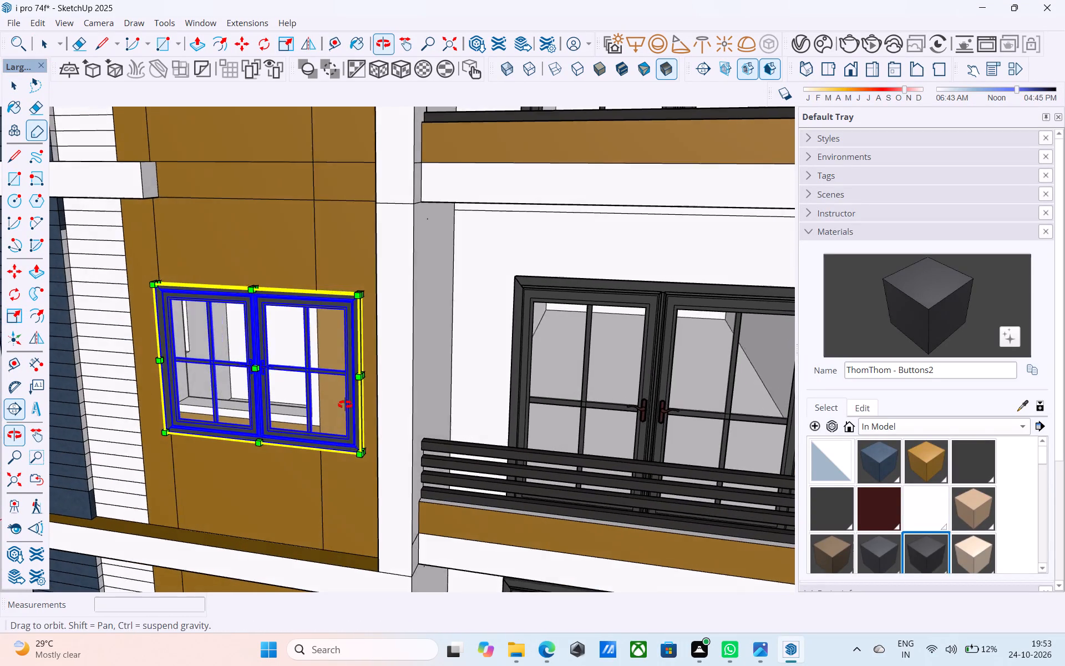
middle_click_drag(345, 405, 326, 412)
scroll(334, 410, "up", 7)
scroll(358, 360, "up", 3)
left_click(359, 359)
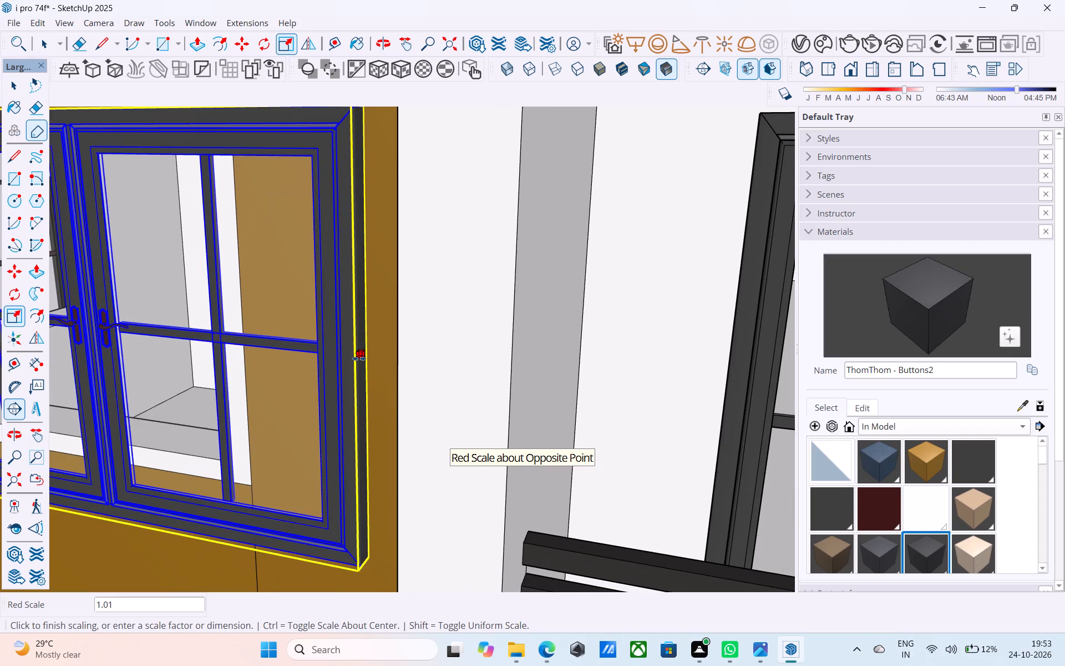
left_click(242, 337)
Scale the second-lowest frame beside the louvred wall in height by about 0.86 to fit its opening.
scroll(248, 339, "down", 5)
middle_click_drag(268, 369, 361, 304, "shift")
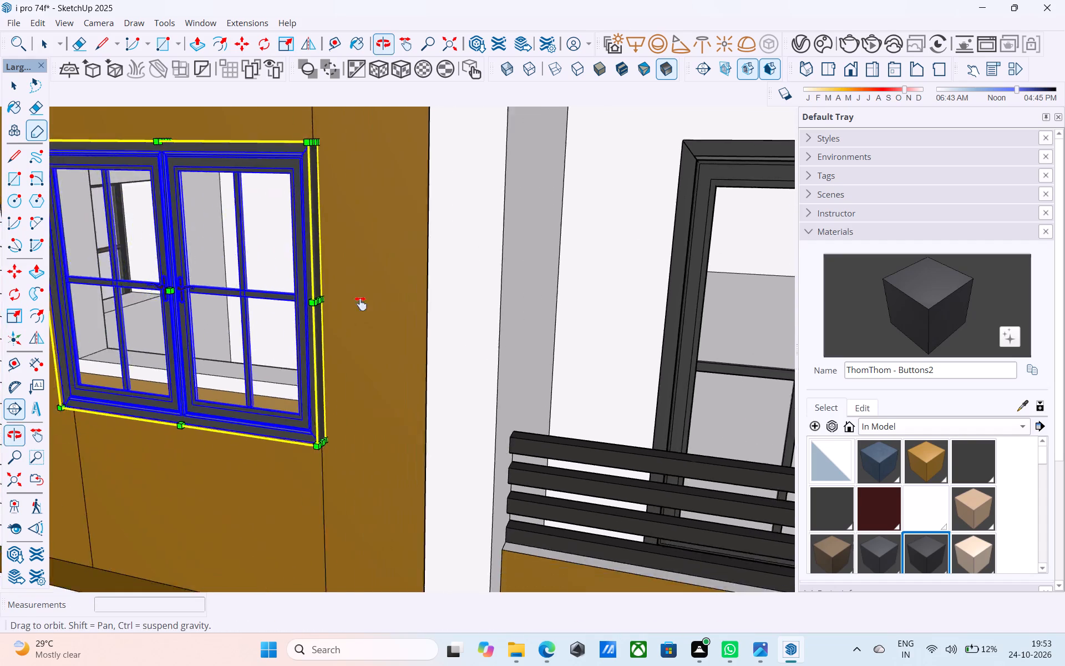
middle_click_drag(361, 304, 470, 249, "shift")
middle_click_drag(308, 393, 358, 339, "shift")
scroll(331, 352, "up", 5)
left_click(295, 365)
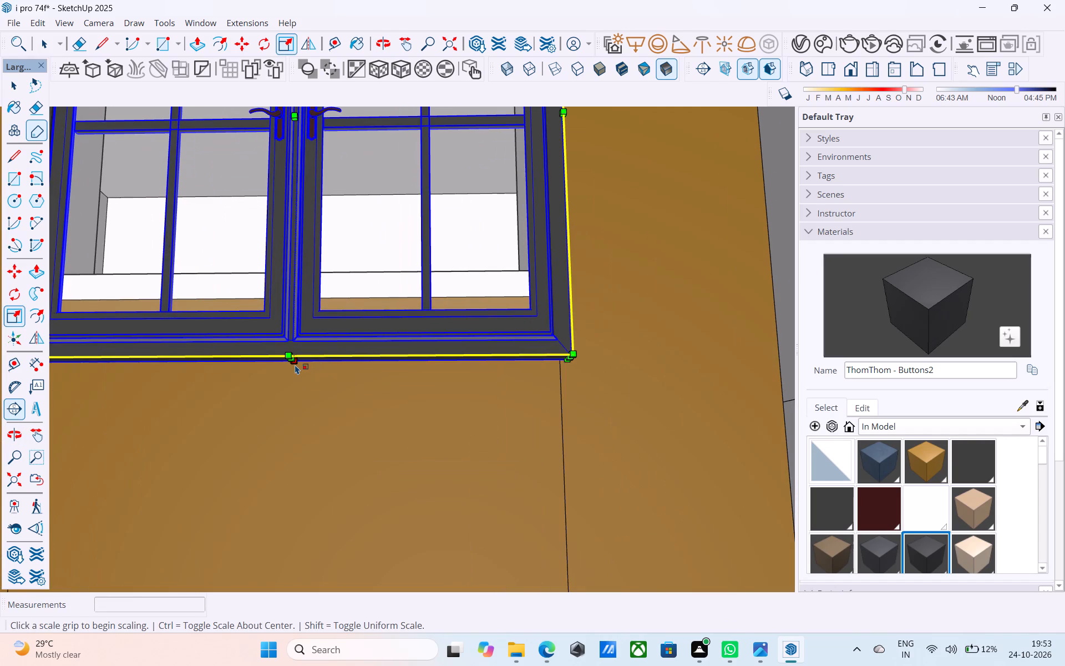
key("space")
scroll(295, 365, "up", 5)
key("s")
scroll(295, 364, "up", 4)
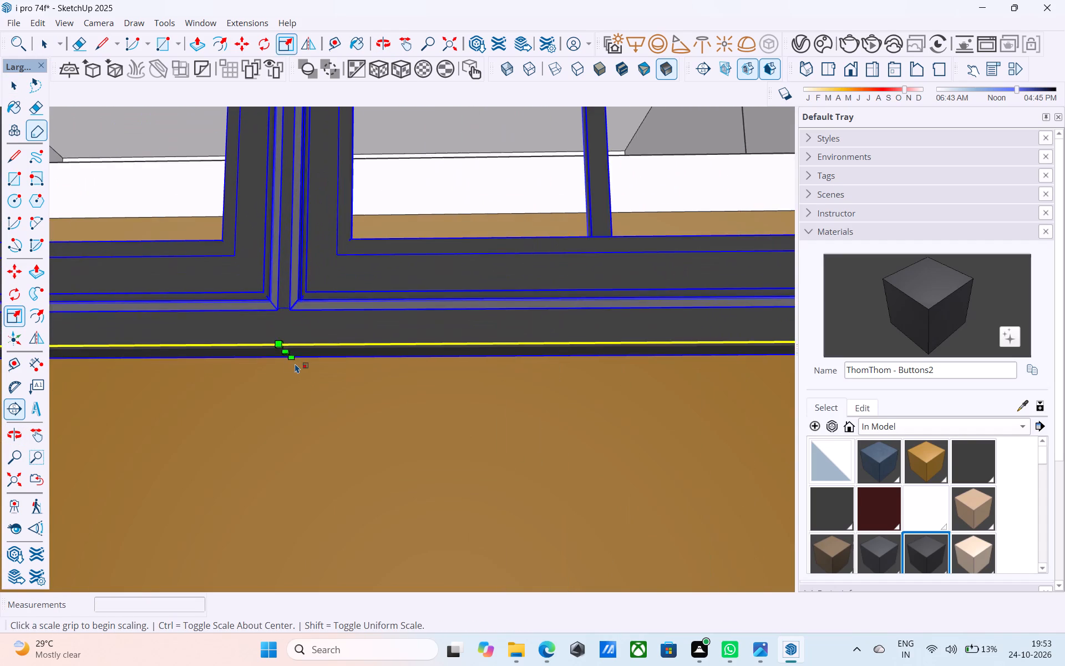
left_click(283, 352)
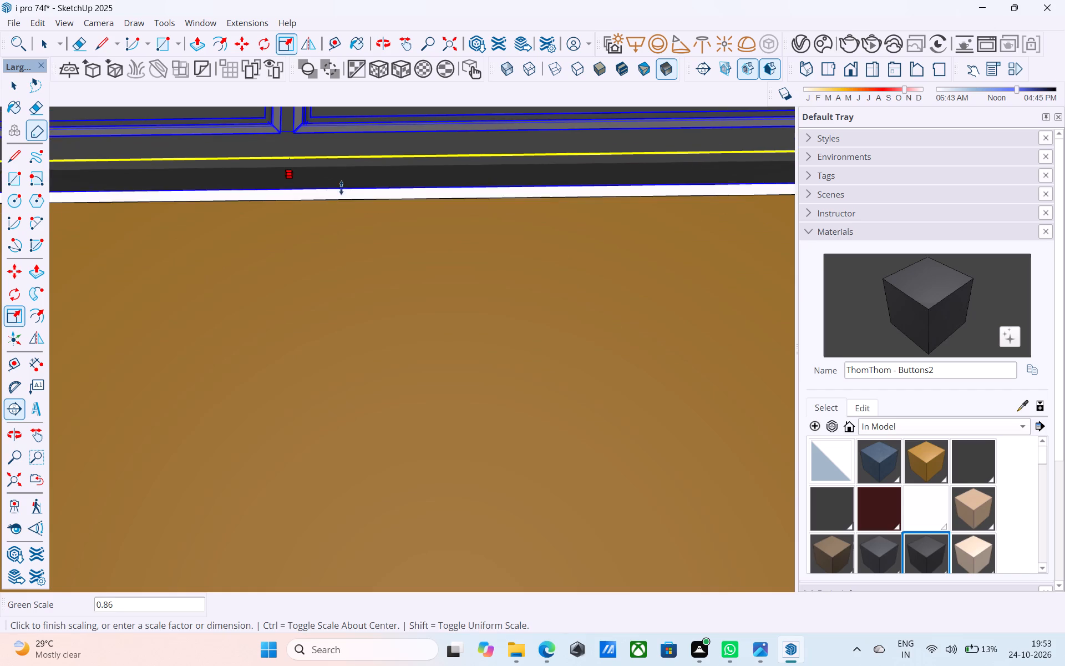
left_click(342, 192)
Narrow the third window frame up in the brown bay beside the louvred wall to its opening's edge.
scroll(329, 239, "down", 20)
scroll(329, 239, "down", 5)
middle_click_drag(350, 236, 332, 421)
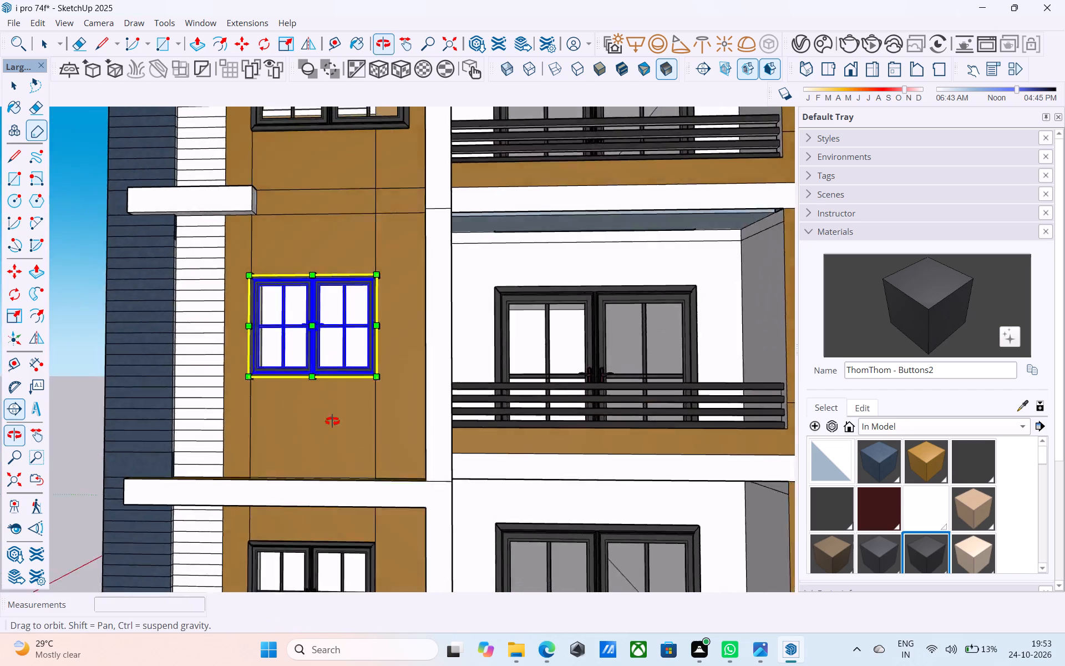
middle_click_drag(332, 421, 333, 481)
scroll(356, 305, "down", 6)
middle_click_drag(362, 301, 344, 445, "shift")
scroll(368, 337, "up", 6)
key("space")
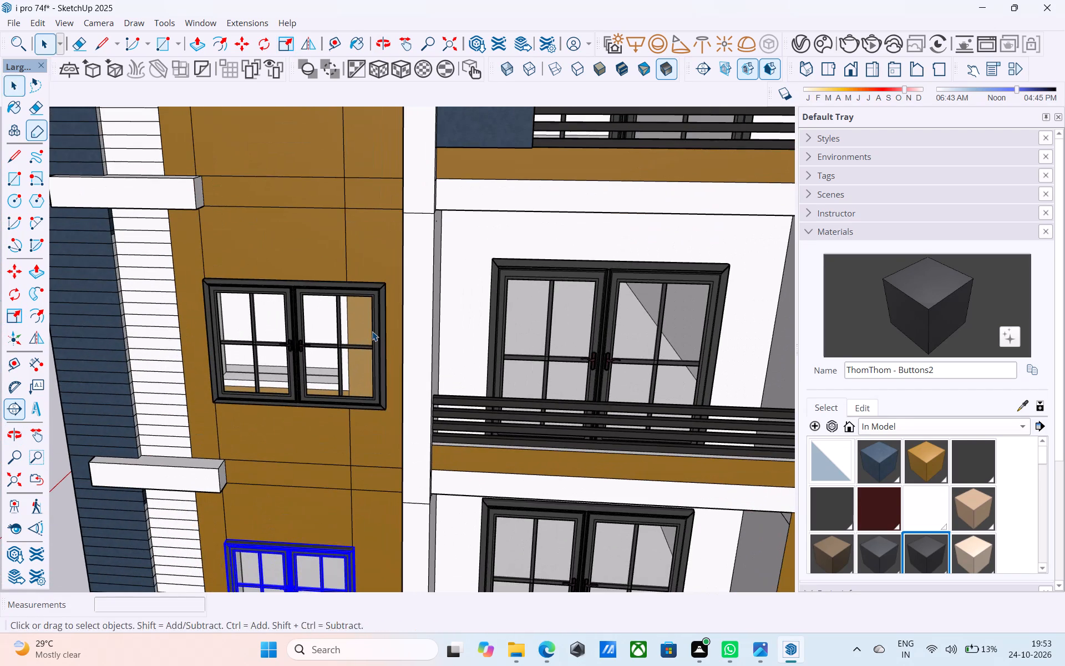
key("s")
left_click(373, 332)
key("space")
left_click(374, 335)
key("s")
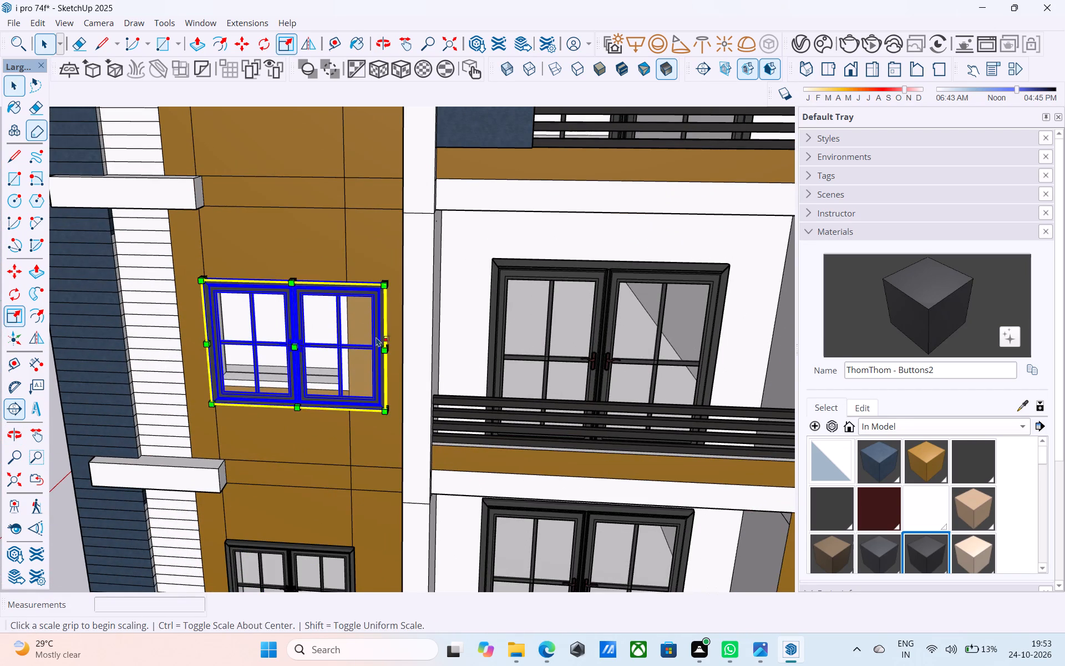
scroll(387, 354, "up", 6)
middle_click_drag(387, 354, 343, 364)
scroll(343, 364, "up", 5)
left_click(350, 344)
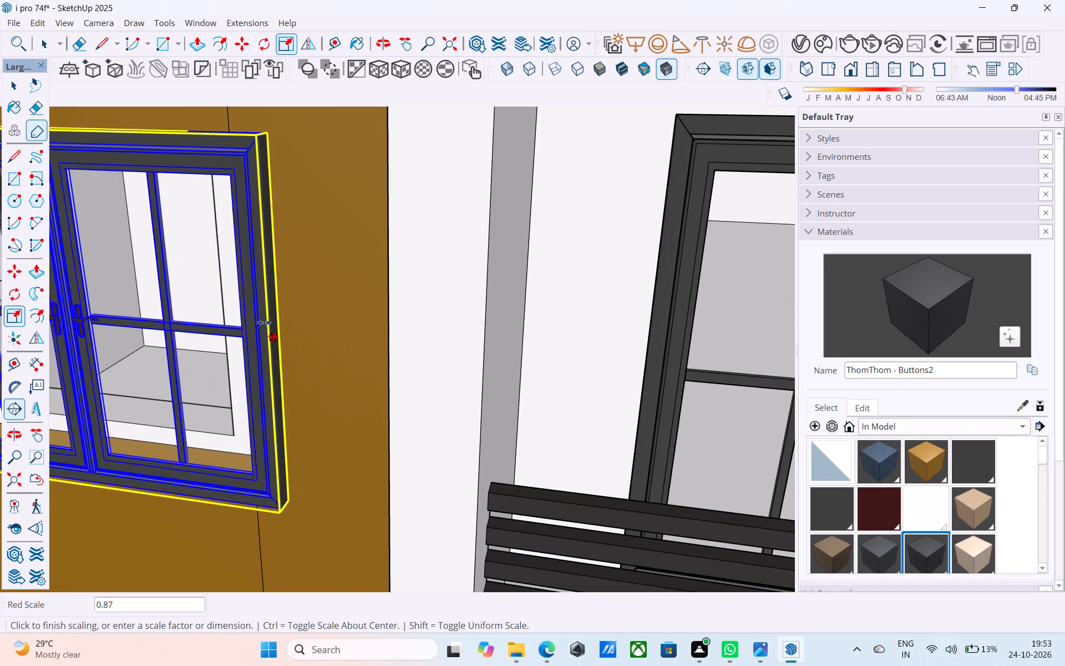
left_click(237, 304)
Fine-tune the third frame's width to line up with the side edge of its opening.
middle_click_drag(244, 304, 405, 261)
scroll(394, 286, "up", 2)
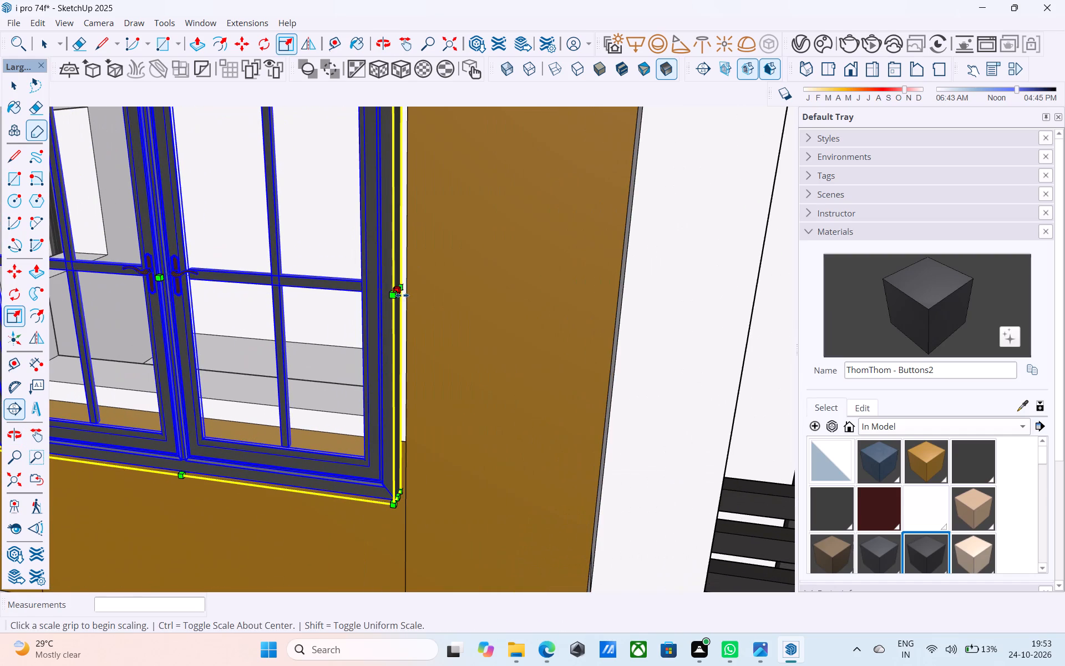
left_click(401, 291)
left_click(402, 290)
scroll(405, 280, "down", 5)
middle_click_drag(399, 309, 408, 304, "shift")
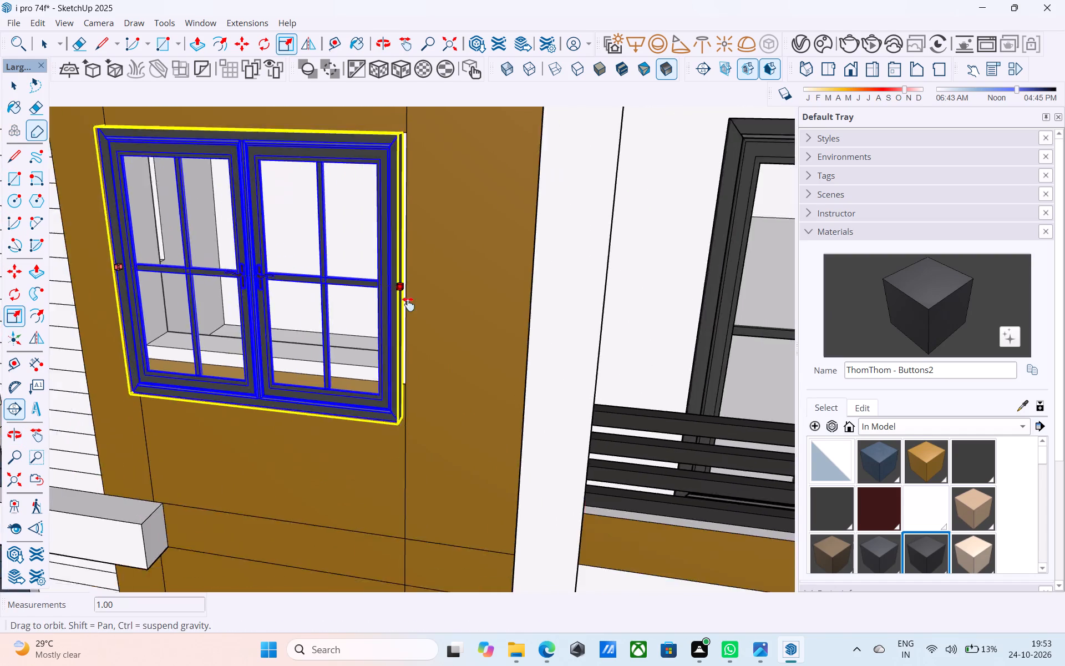
middle_click_drag(408, 304, 516, 189, "shift")
scroll(521, 196, "up", 2)
middle_click_drag(519, 205, 419, 346)
scroll(452, 314, "up", 2)
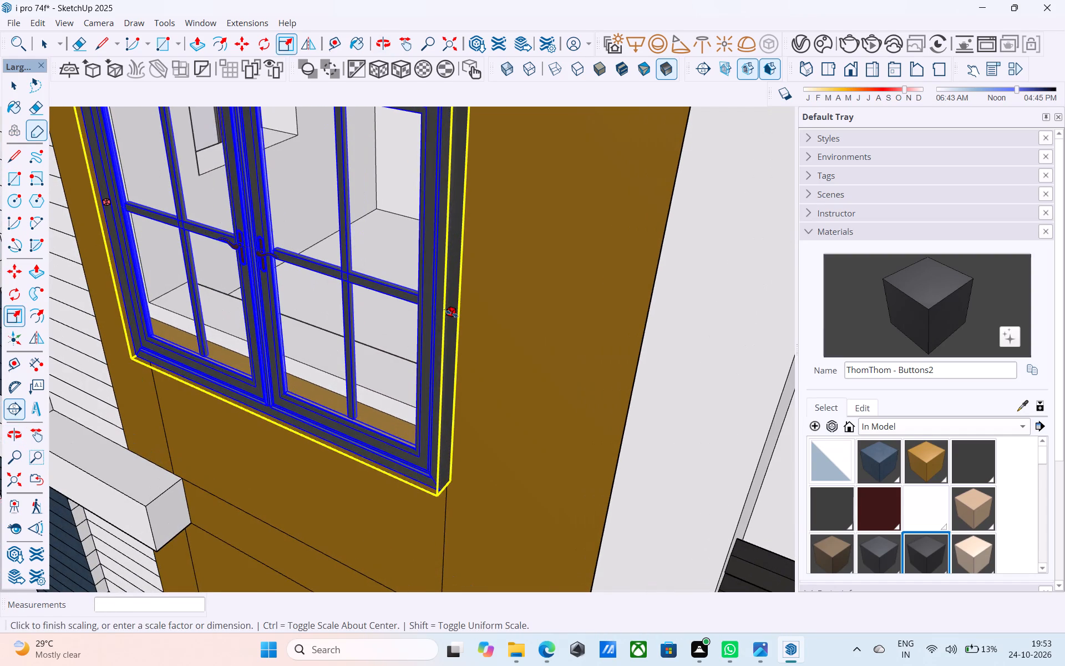
key("space")
key("s")
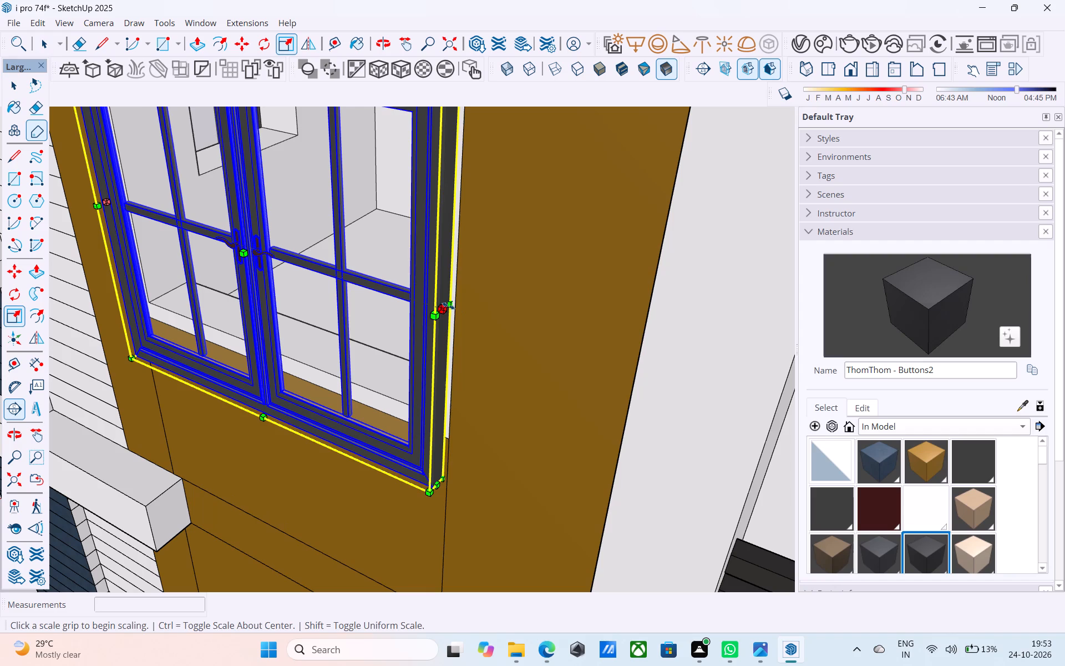
left_click(448, 306)
left_click(448, 306)
Shorten the third frame beside the louvred wall from below to match the bottom of its opening.
scroll(448, 305, "down", 5)
middle_click_drag(424, 354, 509, 212)
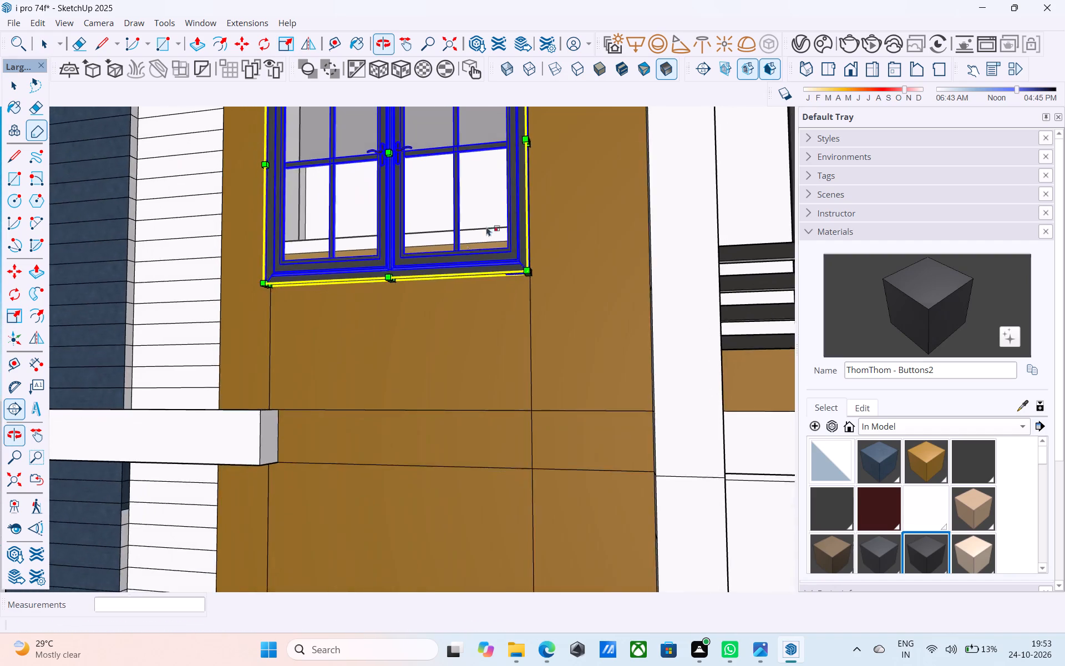
middle_click_drag(445, 276, 447, 334, "shift")
scroll(409, 334, "up", 9)
left_click(376, 336)
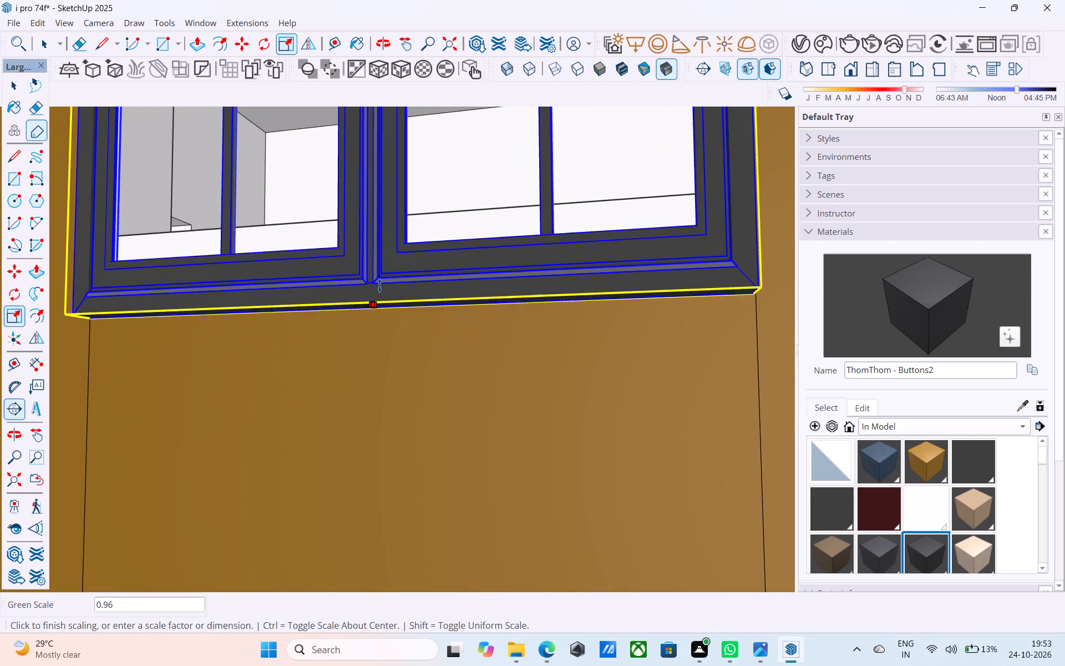
left_click(378, 250)
scroll(378, 251, "down", 4)
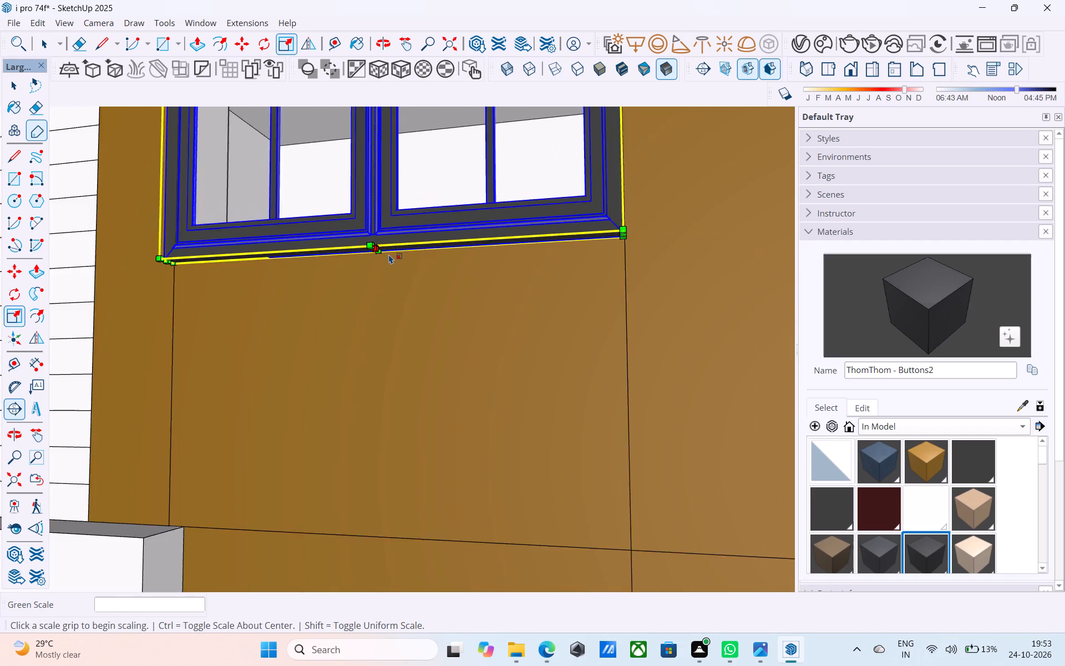
Narrow the top window frame in the brown bay beside the louvred wall to its opening's edge.
scroll(389, 254, "down", 18)
middle_click_drag(395, 264, 439, 493)
scroll(452, 451, "down", 6)
middle_click_drag(485, 340, 457, 433, "shift")
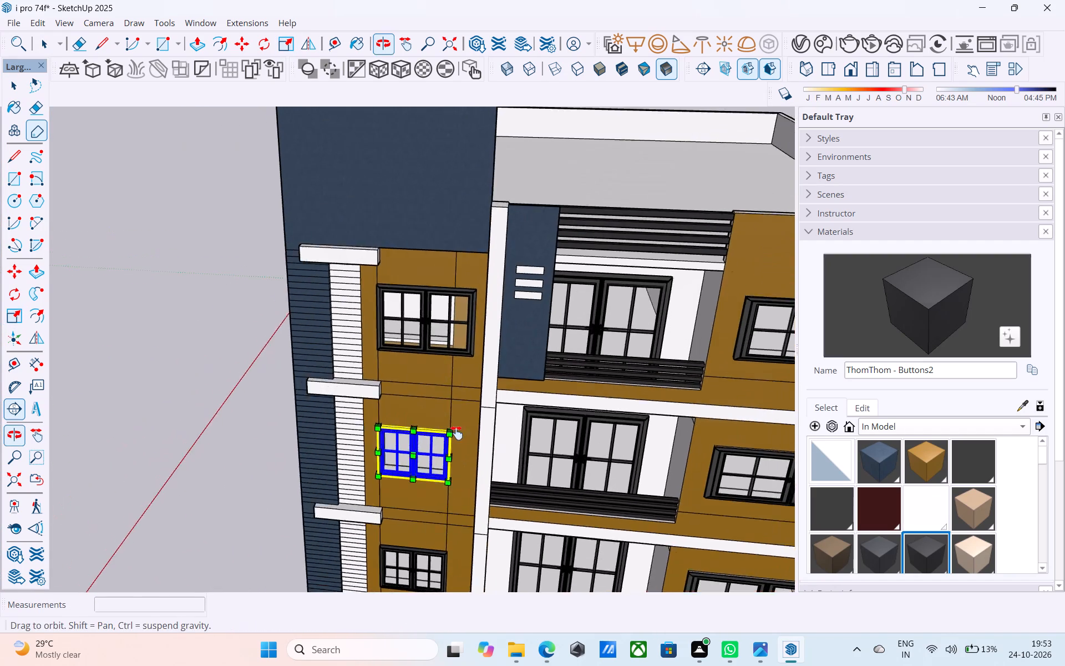
middle_click_drag(457, 433, 409, 486, "shift")
scroll(410, 456, "up", 6)
key("space")
left_click(405, 445)
key("s")
middle_click_drag(396, 442, 366, 448)
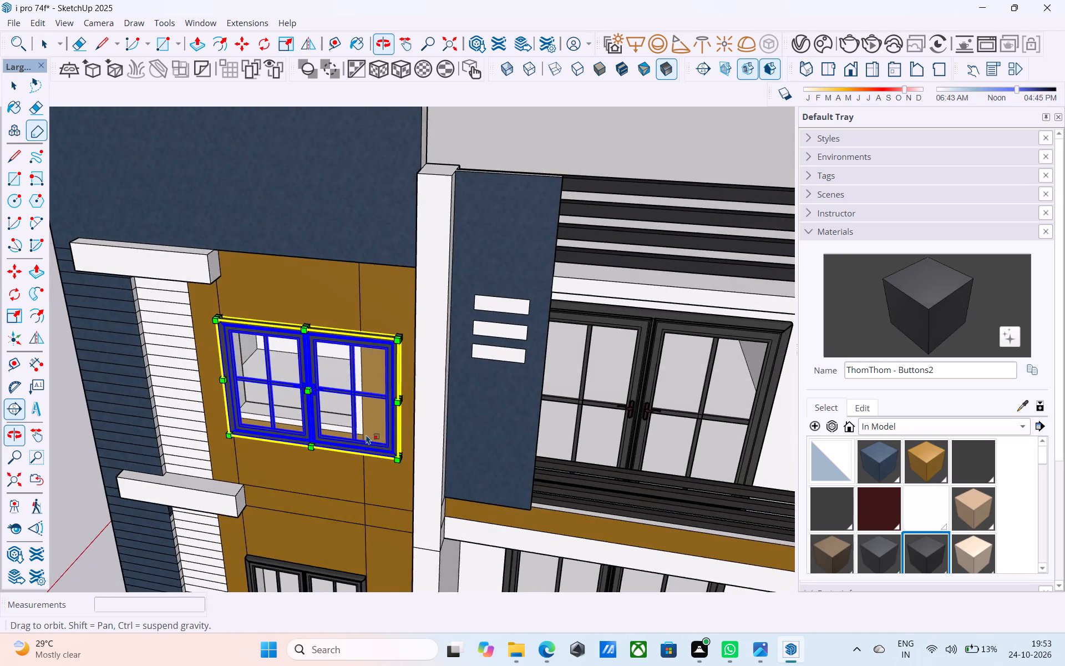
scroll(390, 391, "up", 9)
left_click(410, 410)
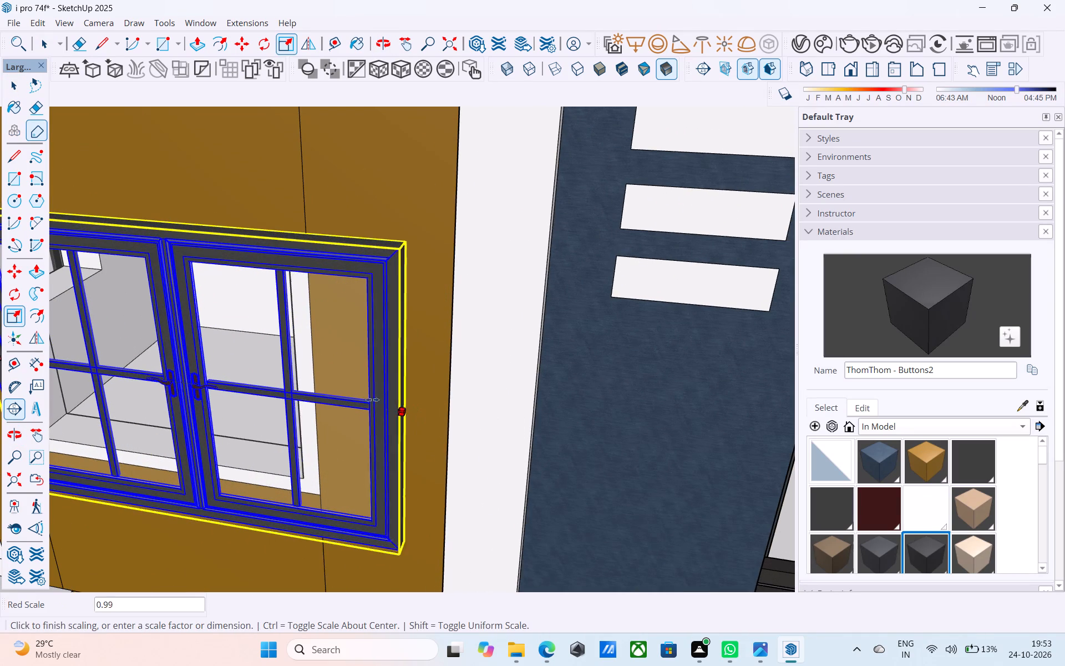
left_click(310, 376)
Scale the top frame beside the louvred wall in height by about 0.87 to fit its opening.
scroll(311, 375, "down", 1)
middle_click_drag(312, 377, 437, 358, "shift")
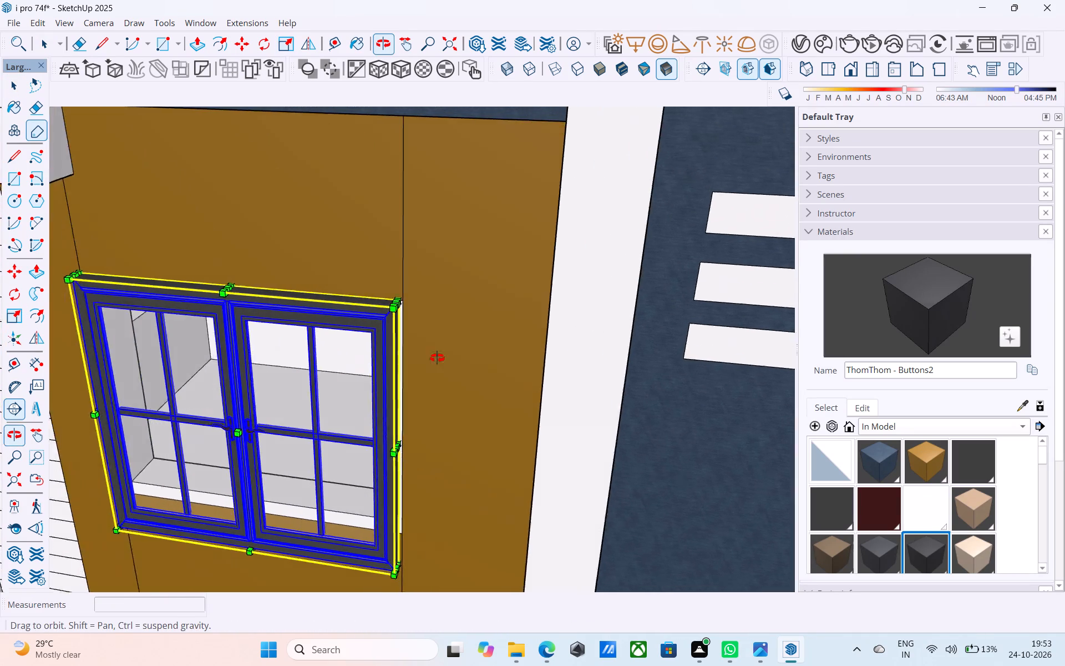
middle_click_drag(437, 358, 476, 228, "shift")
middle_click_drag(371, 410, 479, 287, "shift")
scroll(360, 384, "up", 9)
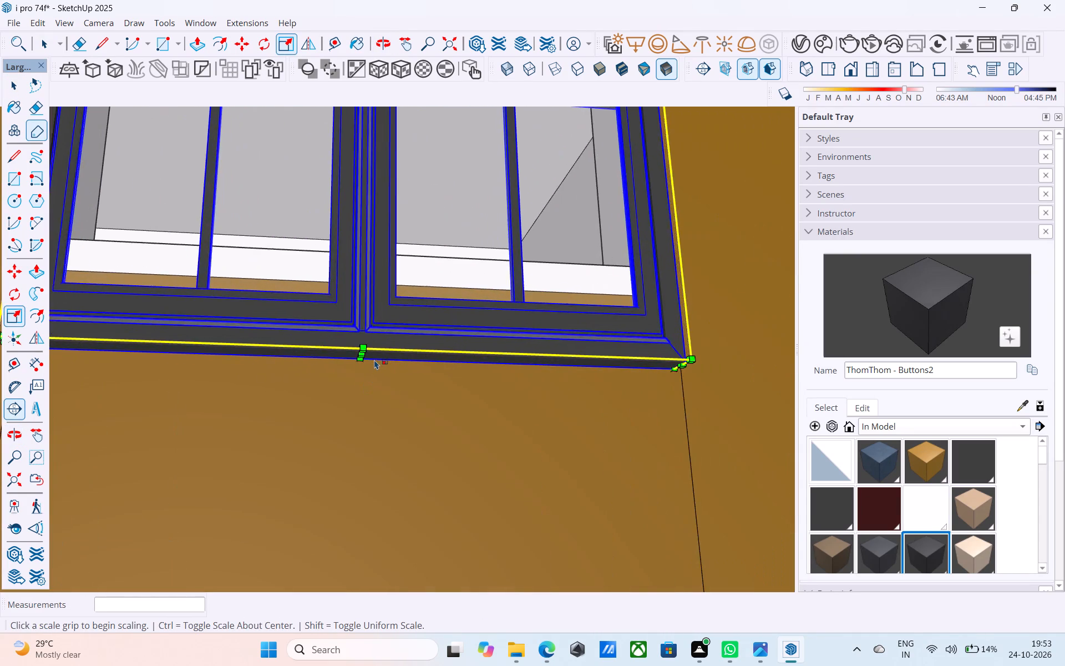
scroll(374, 360, "up", 1)
left_click(357, 352)
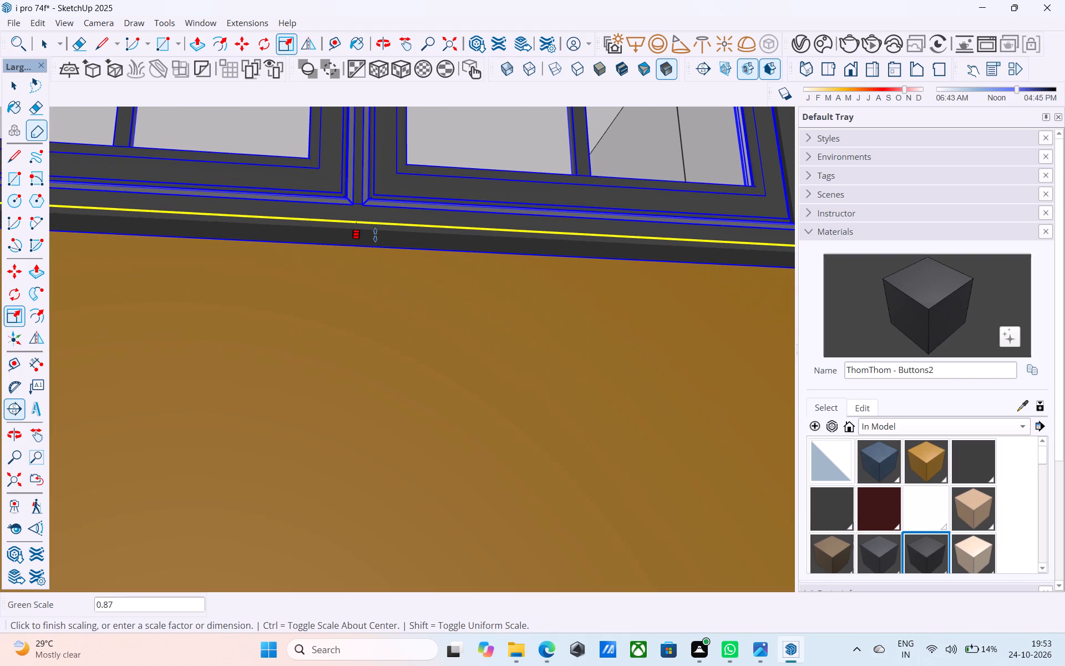
left_click(375, 234)
Save the model with the window frames fitted in the brown bay.
scroll(375, 237, "down", 20)
scroll(375, 237, "down", 13)
key("space")
middle_click_drag(392, 229, 394, 367)
scroll(399, 361, "down", 5)
middle_click_drag(395, 366, 395, 356)
scroll(646, 305, "down", 4)
middle_click_drag(635, 307, 555, 325)
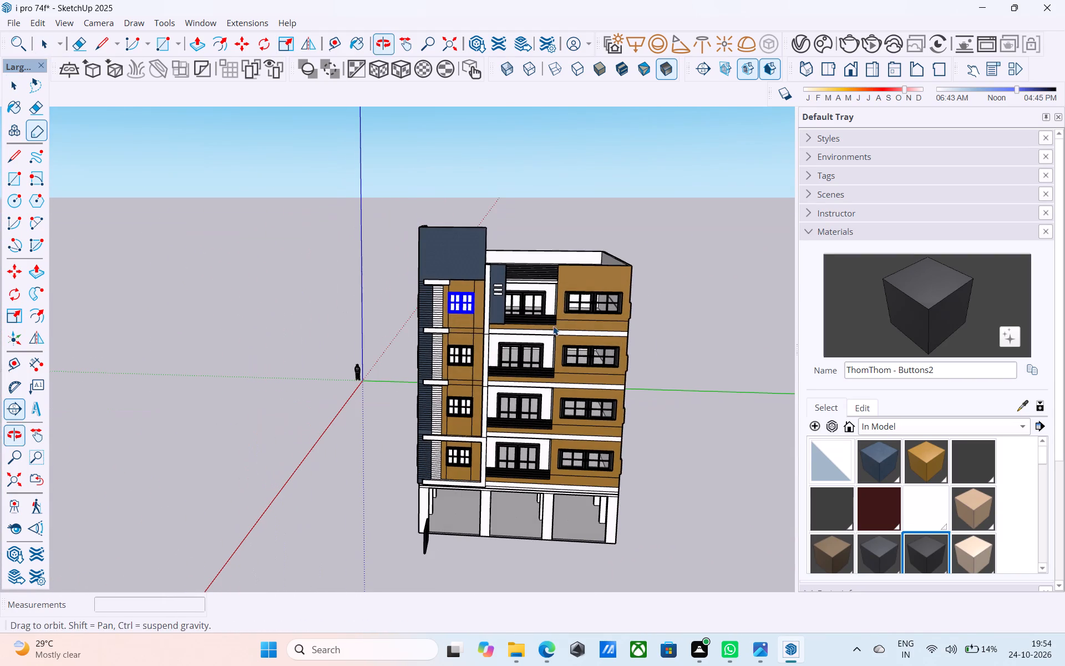
key("ctrl+s")
left_click(483, 423)
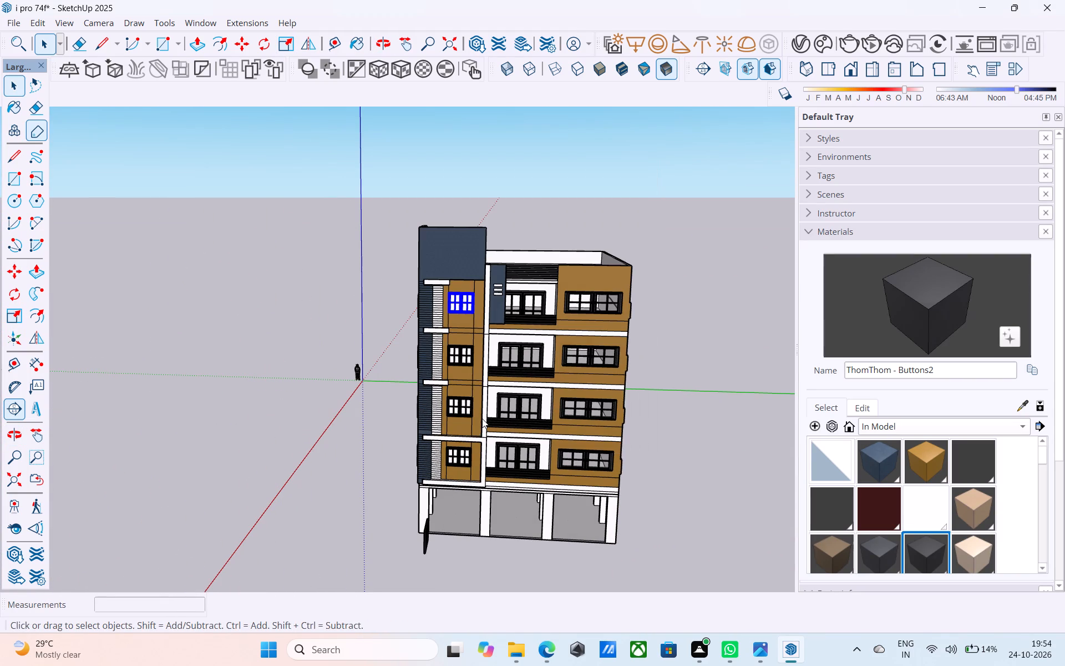
Delete the two leftover window frames standing outside the building, one beside the ground-floor columns and one farther away.
middle_click_drag(480, 417, 403, 357)
scroll(400, 351, "down", 10)
middle_click_drag(388, 366, 374, 350)
scroll(379, 352, "down", 4)
middle_click_drag(379, 359, 310, 458)
scroll(426, 493, "up", 6)
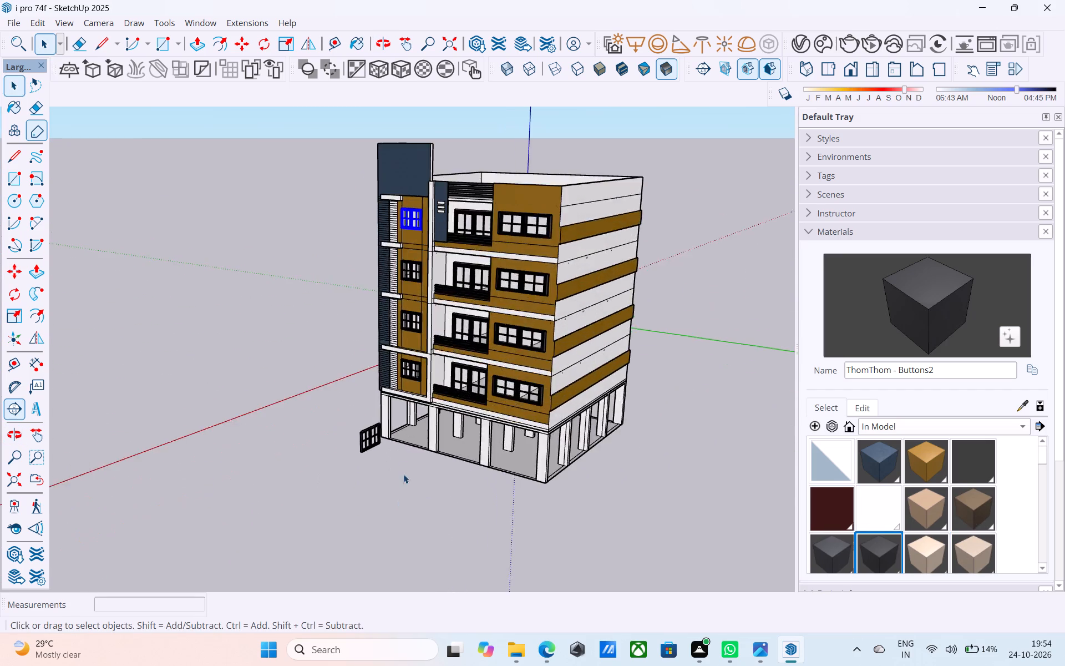
scroll(403, 474, "up", 7)
left_click_drag(356, 431, 331, 411)
key("Delete")
scroll(359, 386, "down", 8)
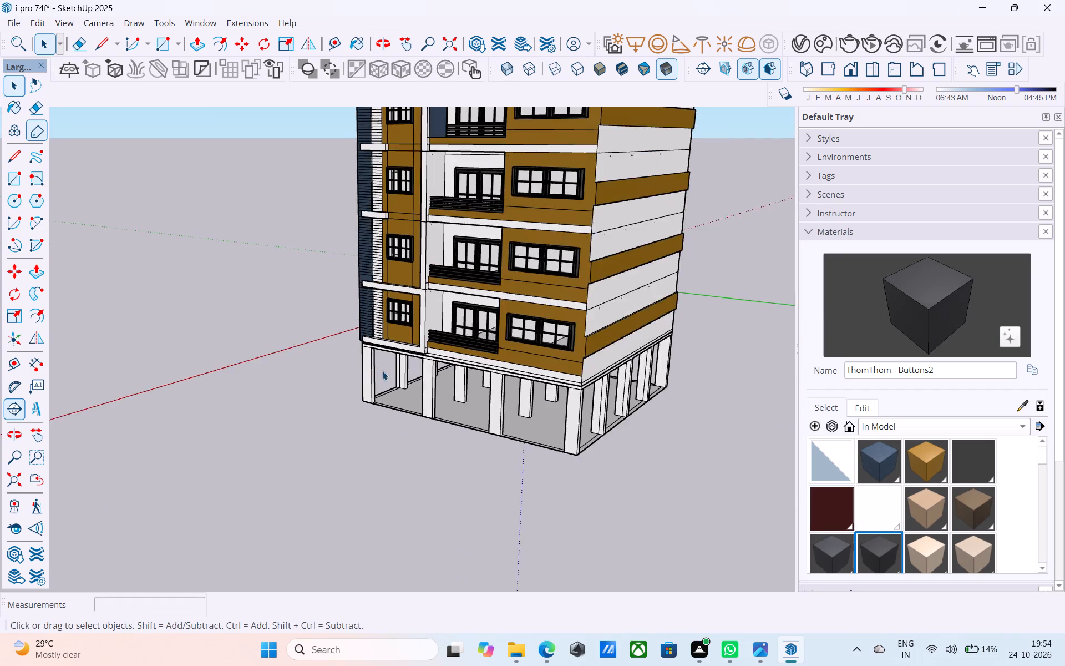
scroll(382, 371, "down", 9)
scroll(303, 381, "up", 5)
left_click_drag(267, 405, 207, 367)
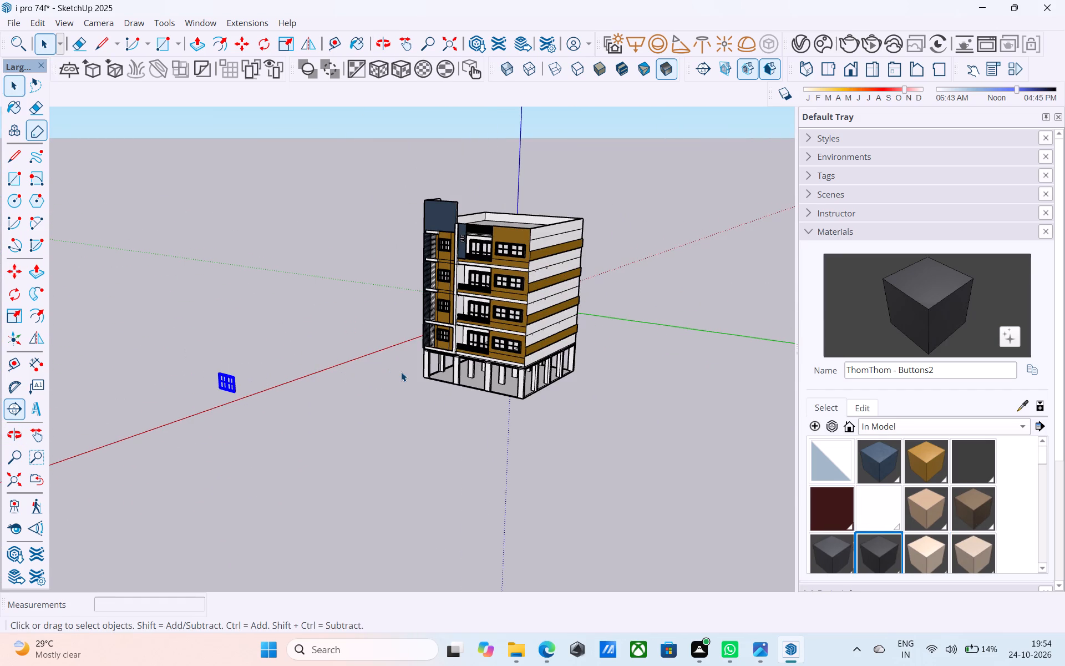
key("Delete")
Save the model after removing the leftover window frames.
scroll(401, 372, "down", 4)
middle_click_drag(416, 375, 828, 333)
scroll(305, 349, "up", 5)
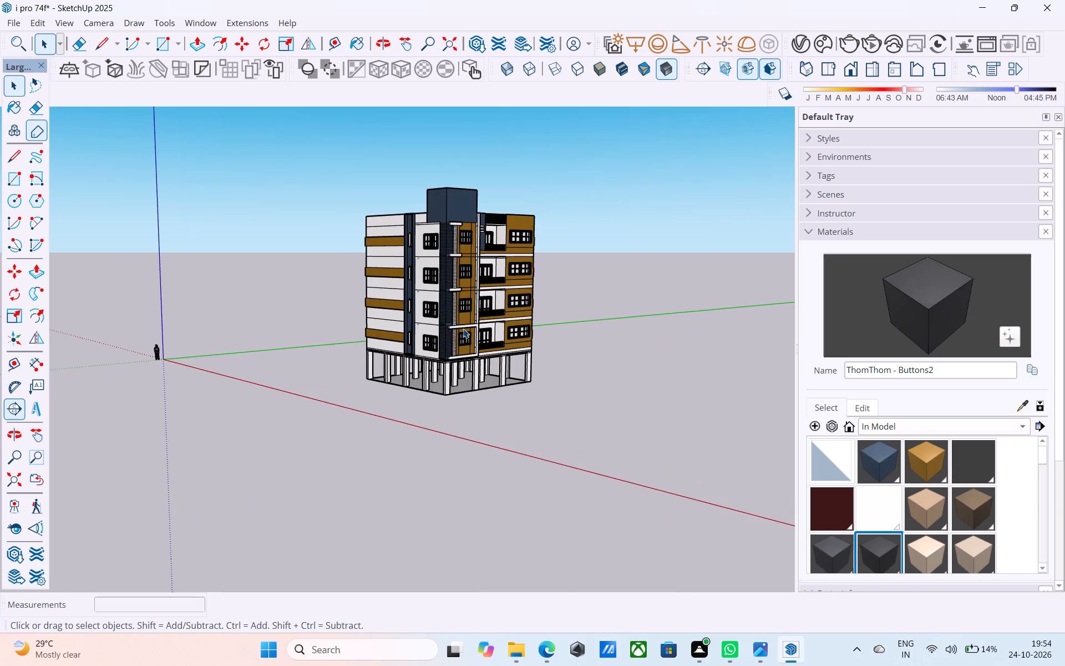
scroll(487, 317, "up", 4)
middle_click_drag(487, 317, 510, 414, "shift")
key("ctrl+s")
key("space")
scroll(499, 407, "up", 4)
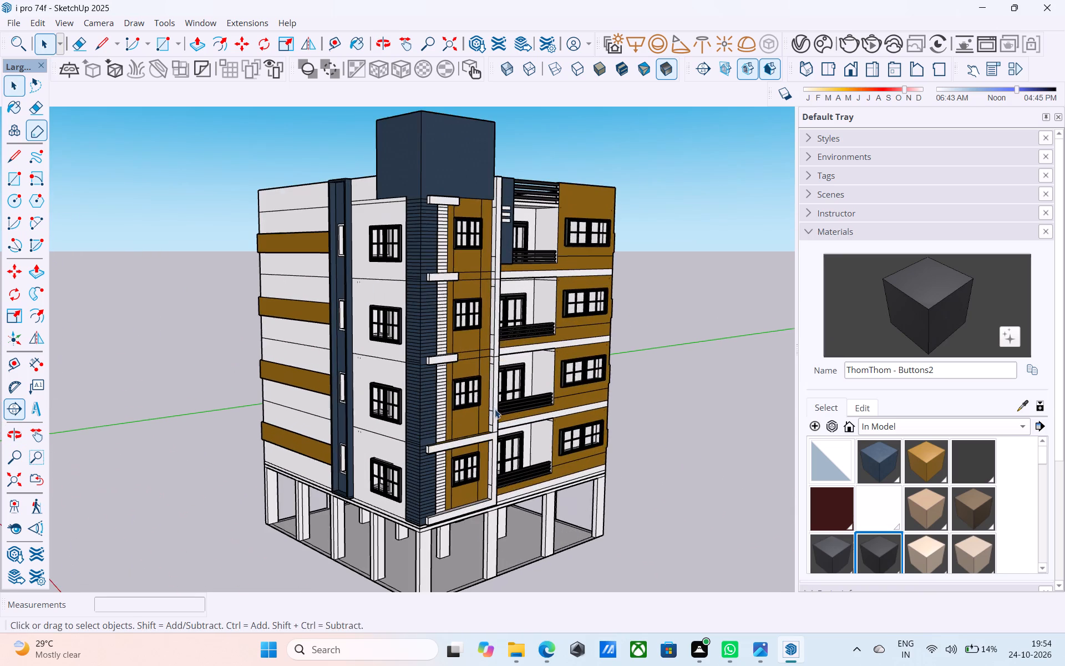
Examine the building's front and side facades from several angles to check the fitted windows.
scroll(472, 371, "down", 3)
middle_click_drag(470, 371, 300, 339)
middle_click_drag(481, 345, 261, 345)
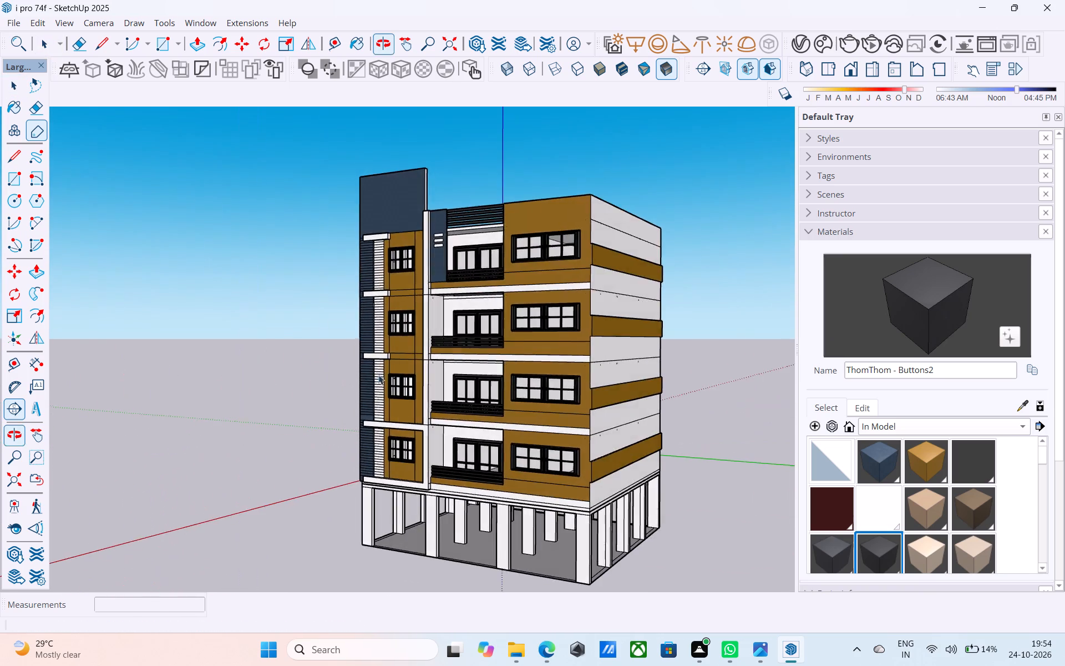
middle_click_drag(497, 377, 666, 378)
scroll(388, 310, "up", 3)
middle_click_drag(395, 320, 631, 324)
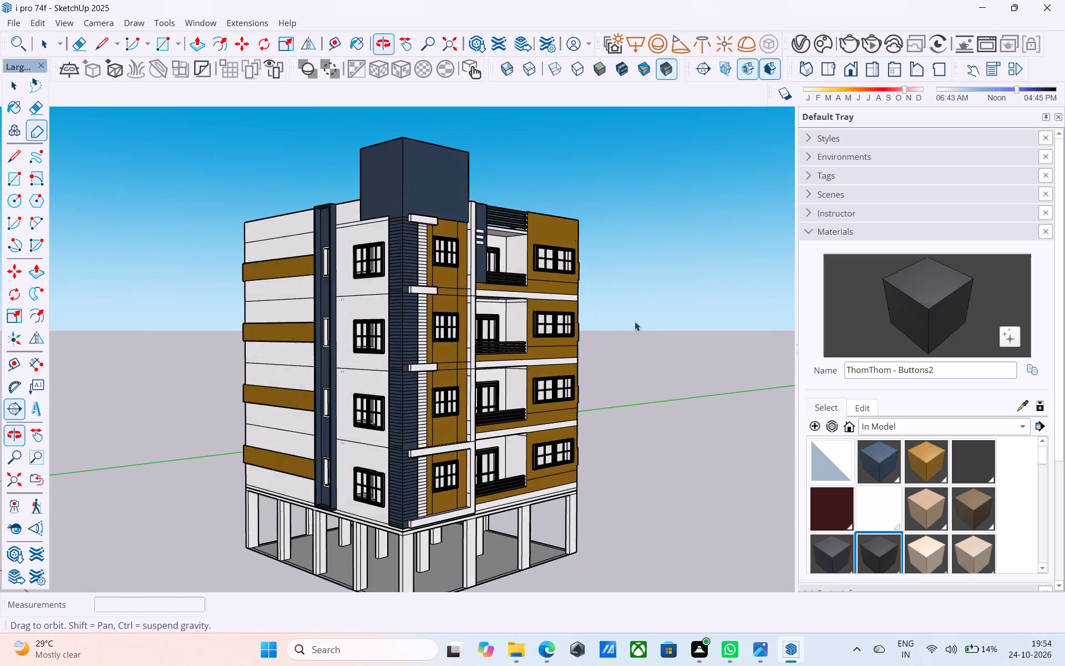
scroll(635, 320, "down", 3)
middle_click_drag(596, 384, 457, 456)
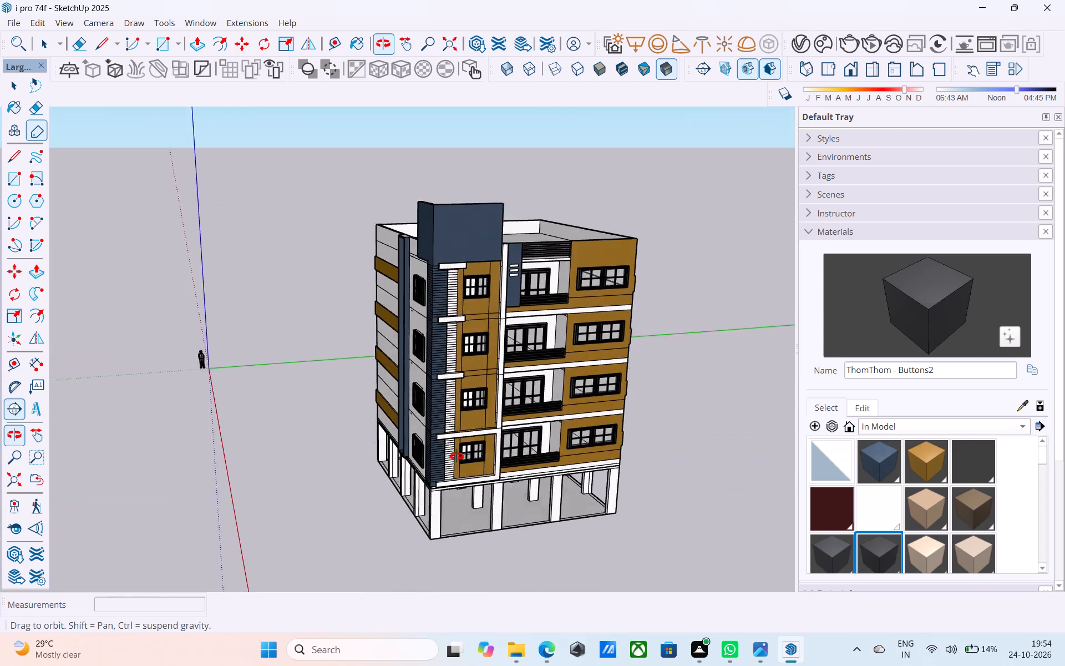
Examine the building's front and side facades and its ground-floor columns from low and high angles.
middle_click_drag(457, 456, 458, 455)
scroll(502, 255, "up", 4)
middle_click_drag(508, 275, 589, 212)
middle_click_drag(602, 556, 576, 276)
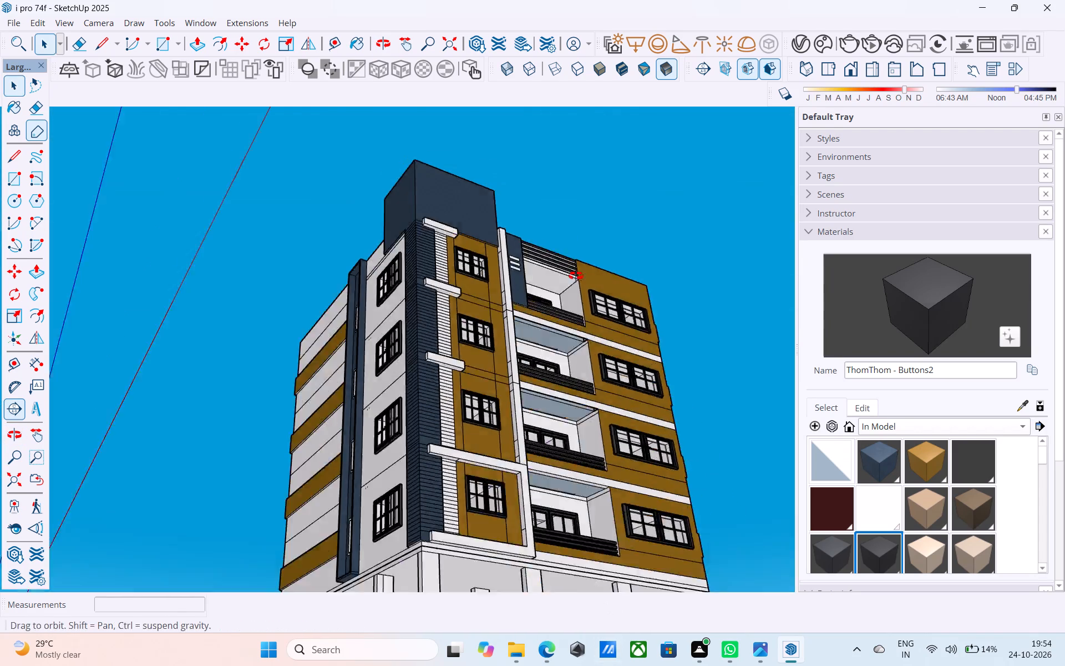
middle_click_drag(576, 276, 565, 238)
scroll(563, 384, "down", 9)
middle_click_drag(551, 385, 509, 579)
scroll(532, 475, "up", 5)
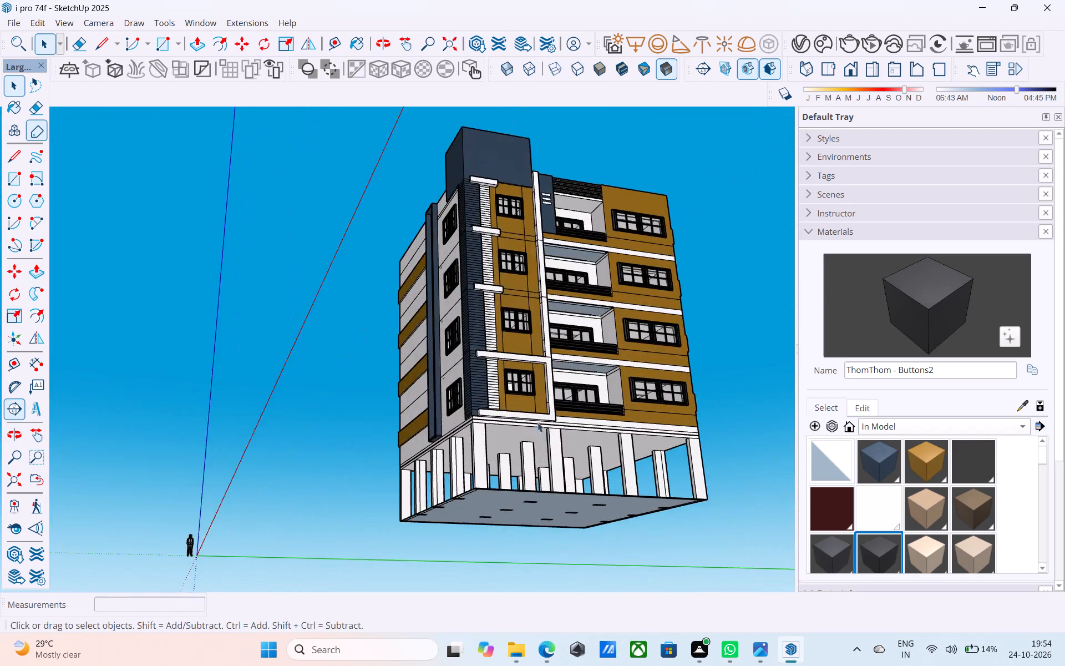
scroll(536, 412, "down", 2)
middle_click_drag(534, 420, 516, 573)
scroll(536, 463, "down", 4)
middle_click_drag(525, 500, 516, 481)
scroll(510, 487, "up", 5)
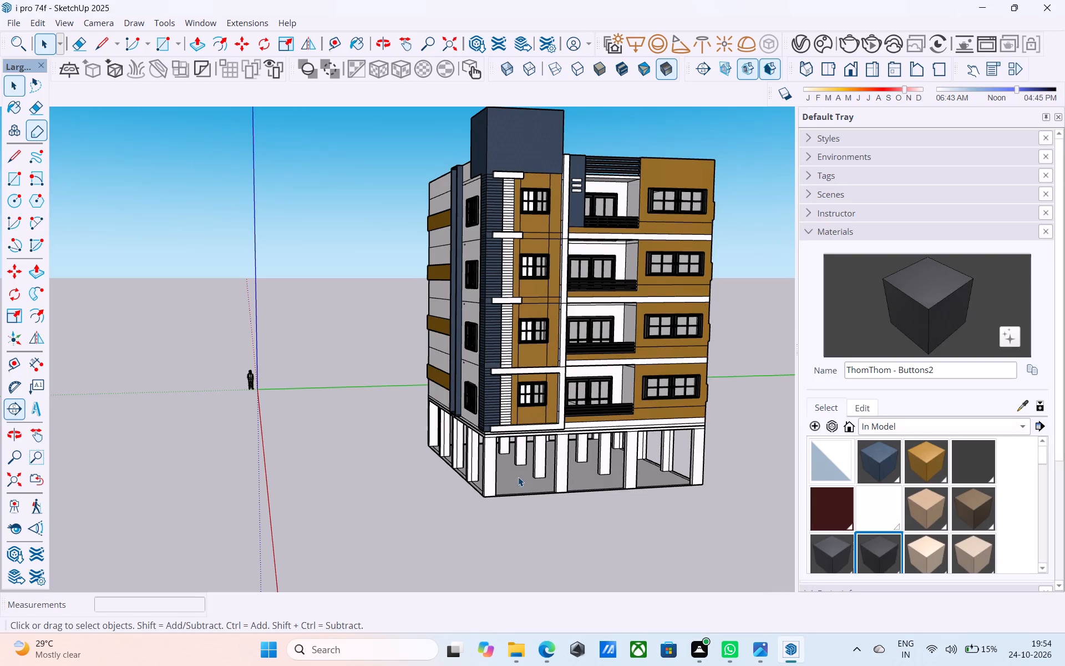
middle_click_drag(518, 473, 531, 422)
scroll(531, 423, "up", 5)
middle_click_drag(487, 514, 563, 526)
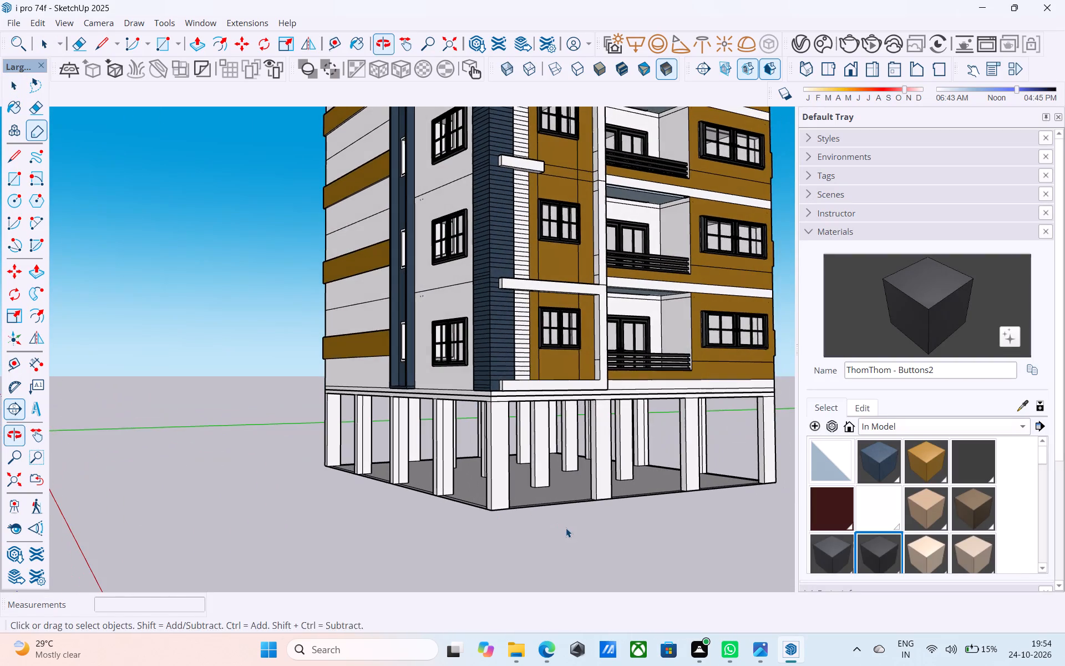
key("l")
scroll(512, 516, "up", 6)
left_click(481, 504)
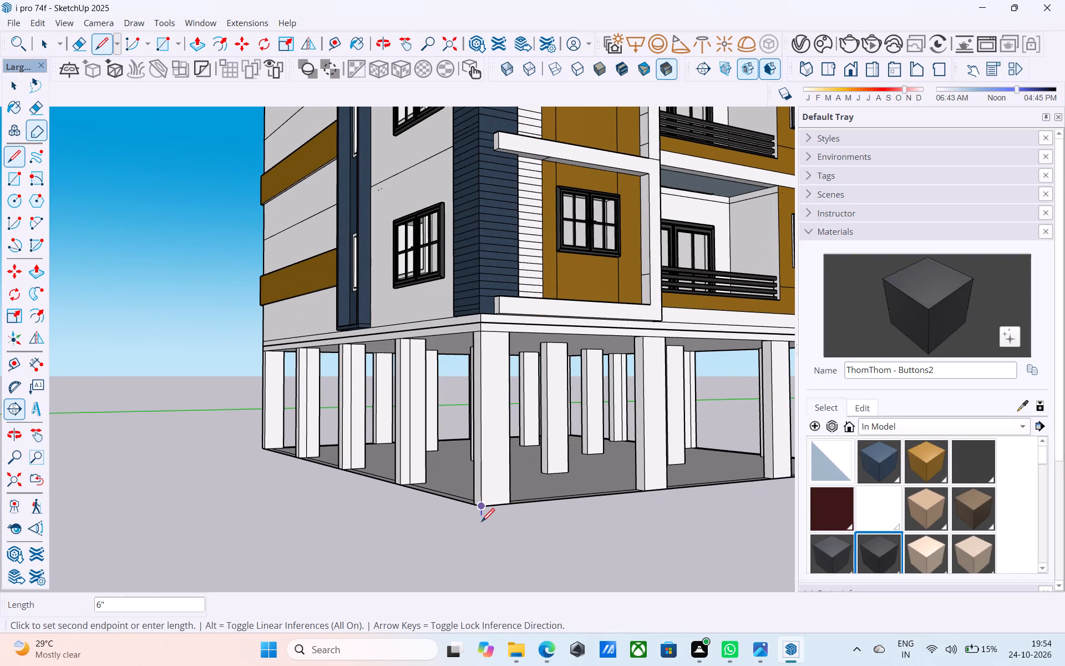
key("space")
Inside the ground-floor column group, draw a 6" vertical line down from the base corner below the navy-striped facade.
double_click(489, 500)
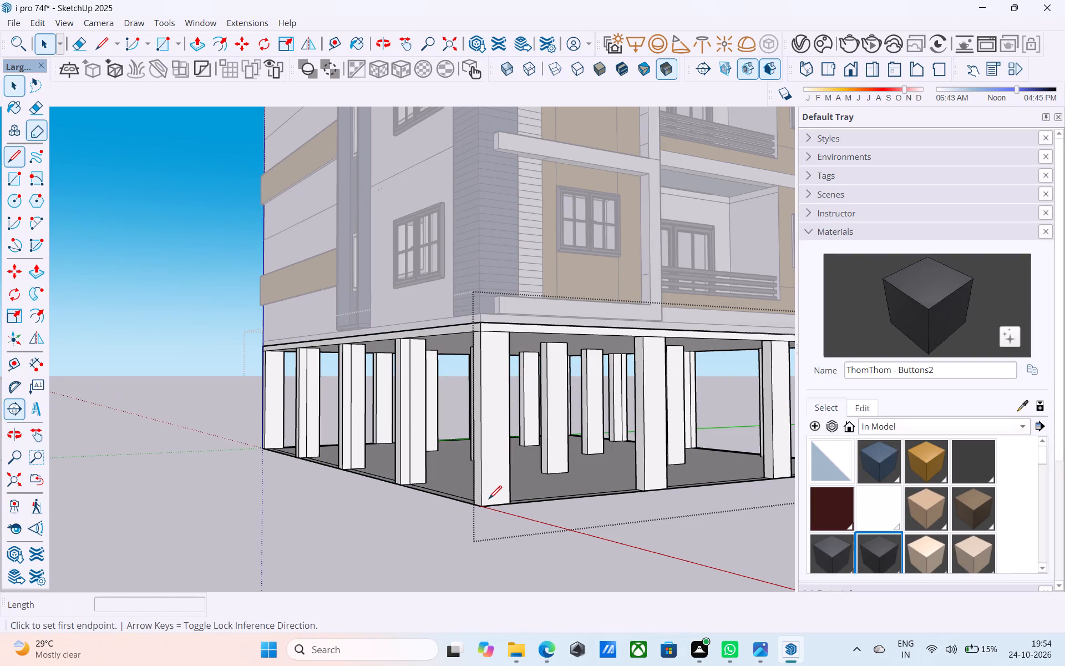
key("l")
left_click(485, 508)
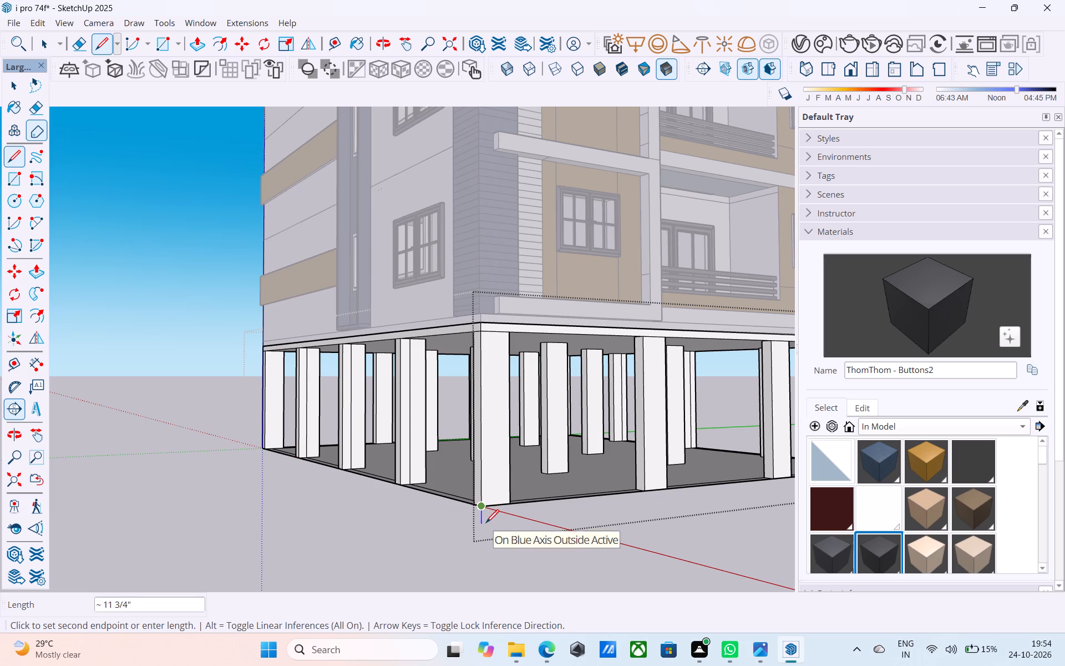
type("6\"")
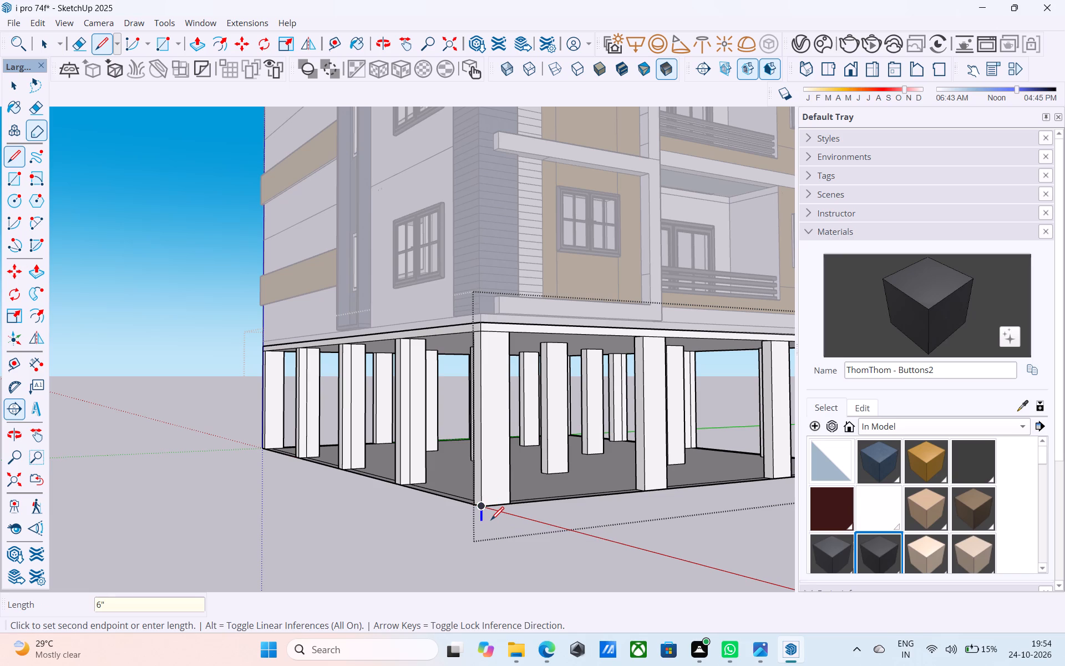
key("Return")
key("space")
Draw a matching 6" vertical line down from the diagonally opposite base corner, between the two plain banded walls.
scroll(504, 517, "down", 5)
middle_click_drag(511, 516, 267, 502)
middle_click_drag(539, 508, 537, 508)
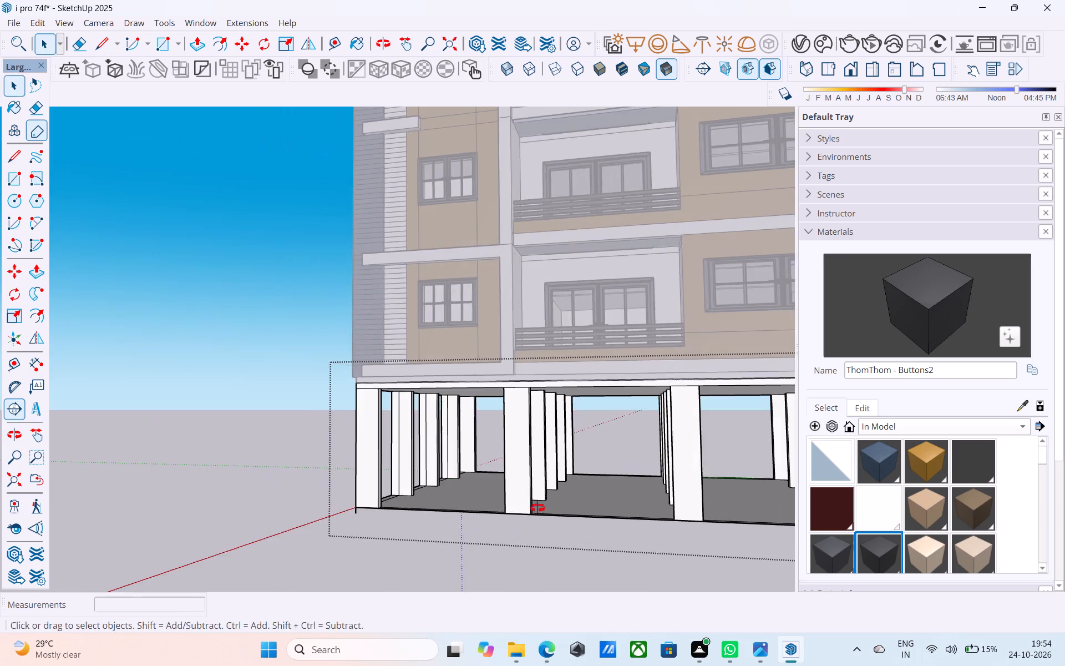
middle_click_drag(537, 508, 290, 499)
scroll(294, 489, "down", 5)
middle_click_drag(641, 533, 309, 463)
middle_click_drag(541, 465, 465, 509)
middle_click_drag(422, 503, 442, 498)
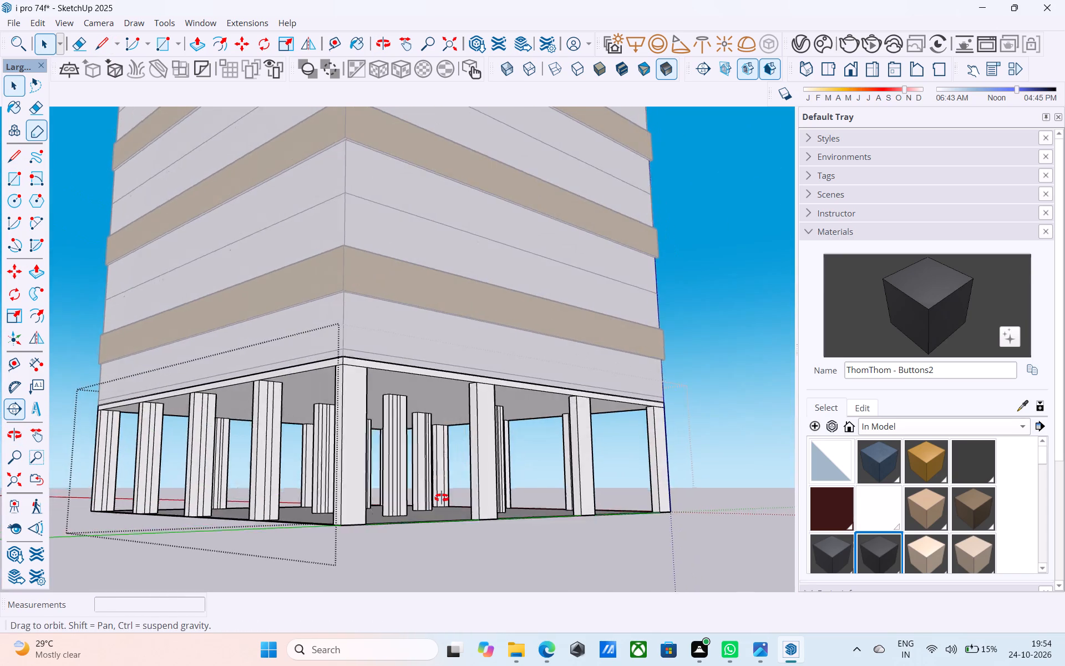
middle_click_drag(442, 498, 483, 487)
middle_click_drag(484, 487, 500, 507)
key("l")
scroll(500, 507, "up", 3)
scroll(501, 500, "down", 1)
middle_click_drag(491, 517, 493, 558)
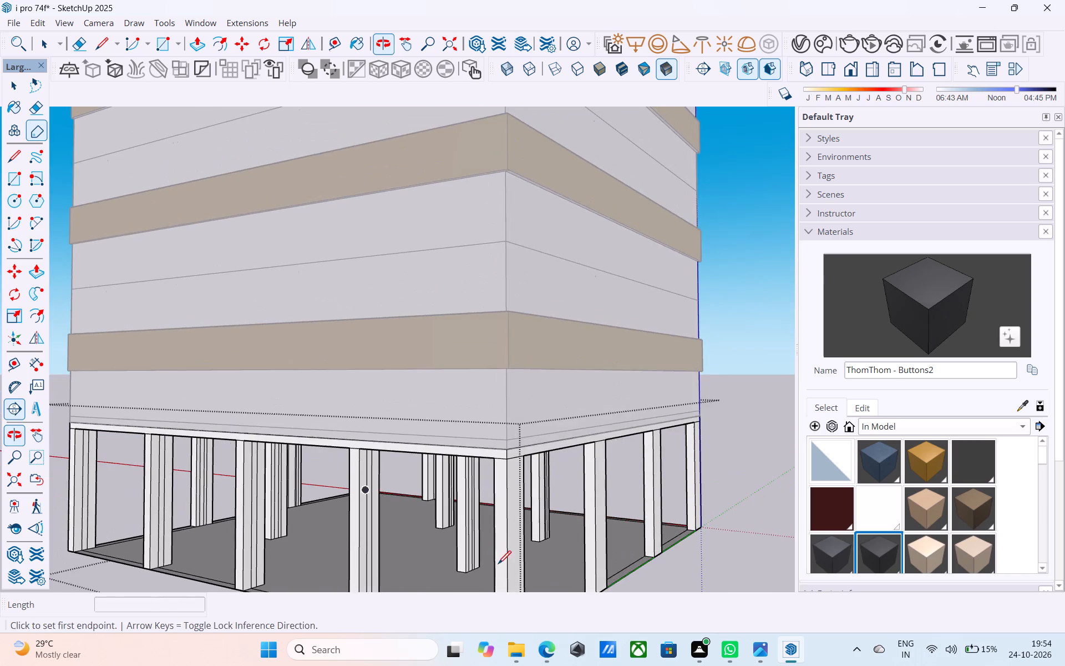
middle_click_drag(501, 570, 503, 425, "shift")
scroll(524, 533, "up", 7)
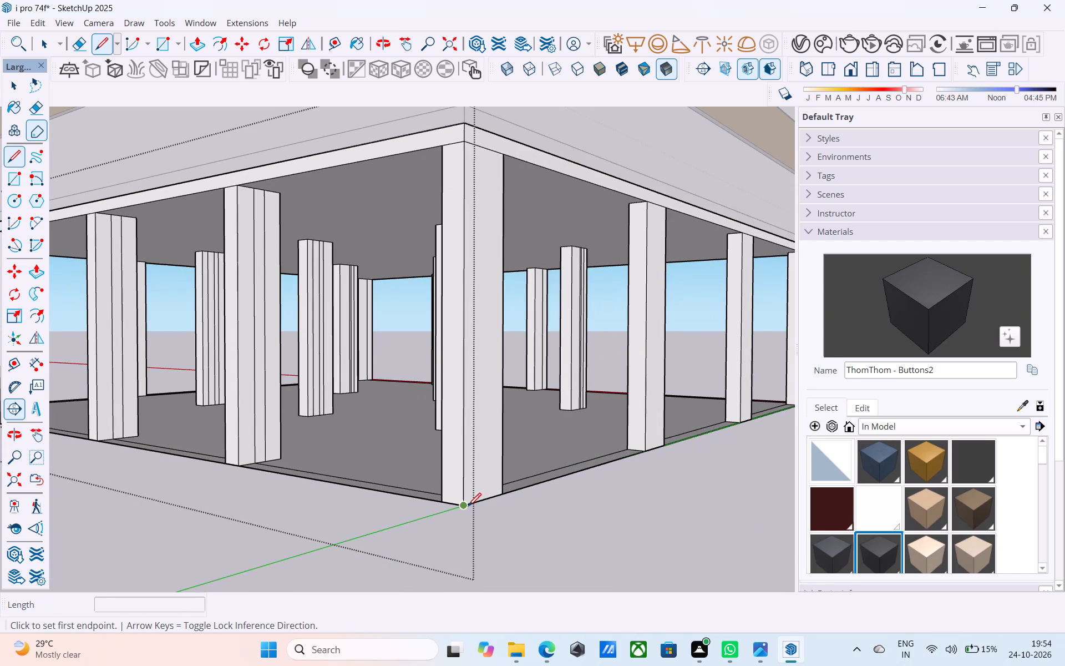
left_click(468, 507)
type("6\"")
key("Return")
Draw a rectangle of about 40' by 40' under the ground floor, between the lower ends of the two lines.
key("r")
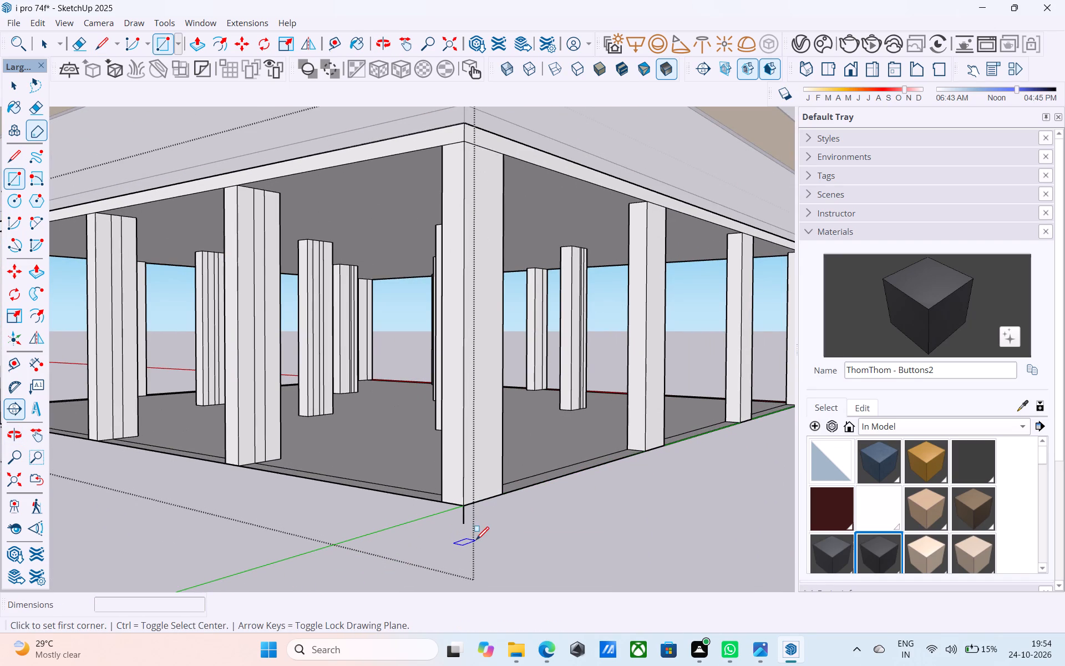
scroll(476, 541, "down", 3)
middle_click_drag(477, 541, 645, 495, "shift")
scroll(645, 494, "up", 4)
left_click(631, 473)
scroll(628, 451, "down", 2)
scroll(628, 451, "up", 2)
scroll(628, 451, "down", 3)
middle_click_drag(618, 473, 894, 390)
scroll(352, 412, "down", 4)
middle_click_drag(368, 425, 916, 381, "shift")
scroll(386, 397, "up", 17)
scroll(317, 408, "up", 8)
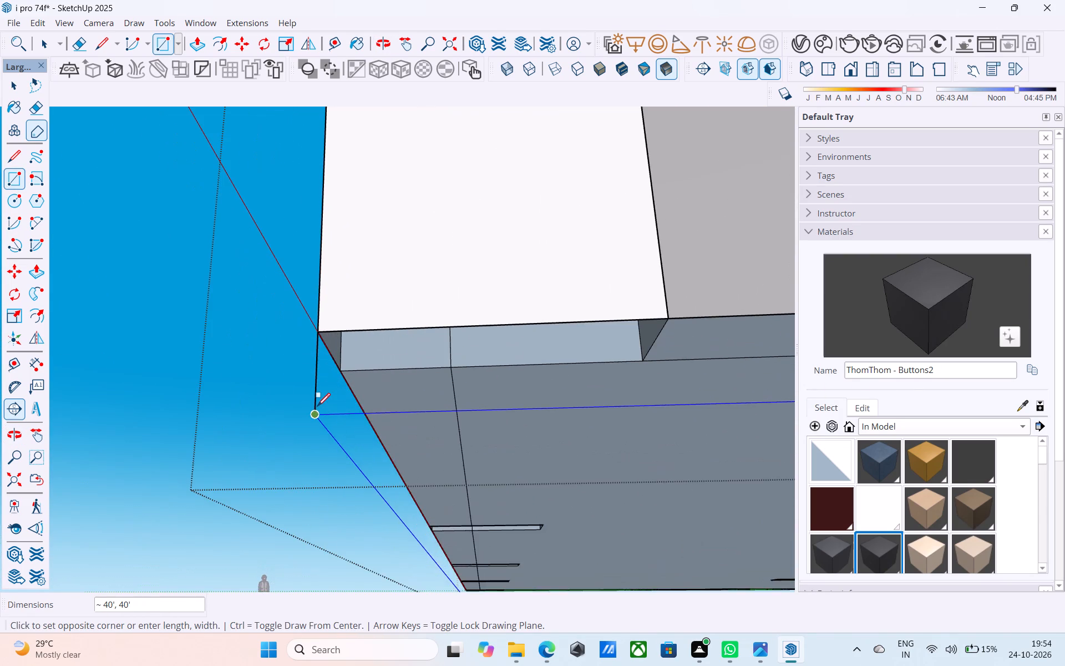
left_click(317, 407)
Draw a 6" vertical edge joining the new rectangle to the base at the corner between the balcony front and the plain side.
scroll(312, 402, "down", 6)
scroll(308, 402, "down", 19)
middle_click_drag(449, 442, 321, 468)
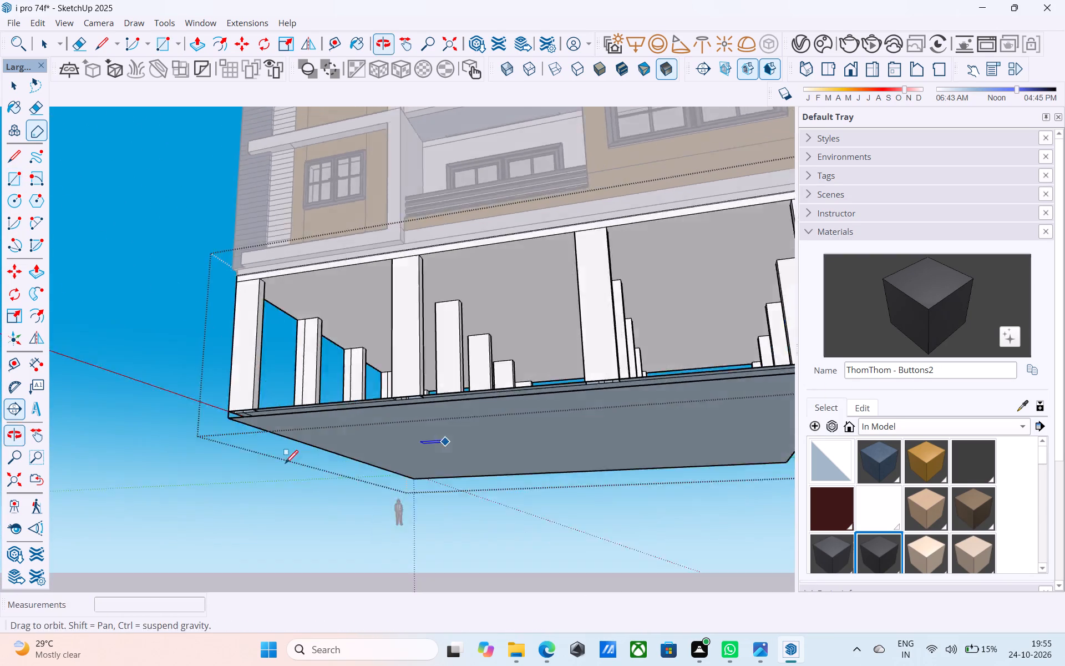
scroll(250, 447, "down", 7)
middle_click_drag(461, 450, 379, 516)
scroll(409, 507, "up", 9)
middle_click_drag(520, 448, 494, 495)
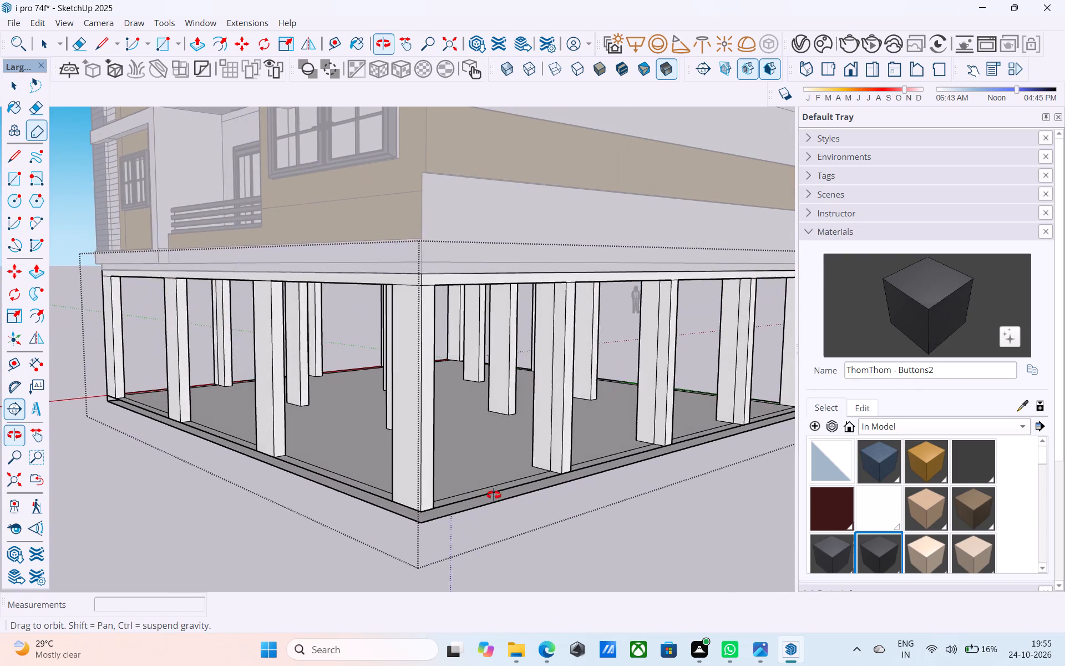
middle_click_drag(494, 495, 500, 492)
key("l")
scroll(447, 488, "up", 3)
scroll(447, 487, "down", 1)
scroll(446, 487, "up", 6)
middle_click_drag(430, 523, 293, 525)
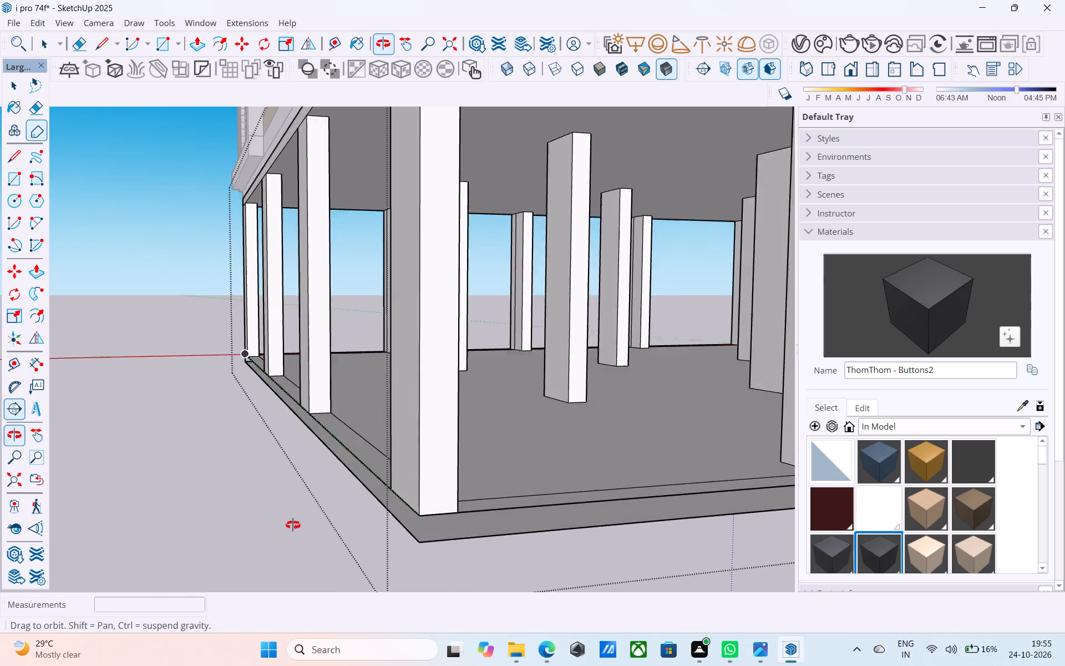
middle_click_drag(293, 525, 308, 452)
scroll(422, 542, "up", 4)
left_click(422, 542)
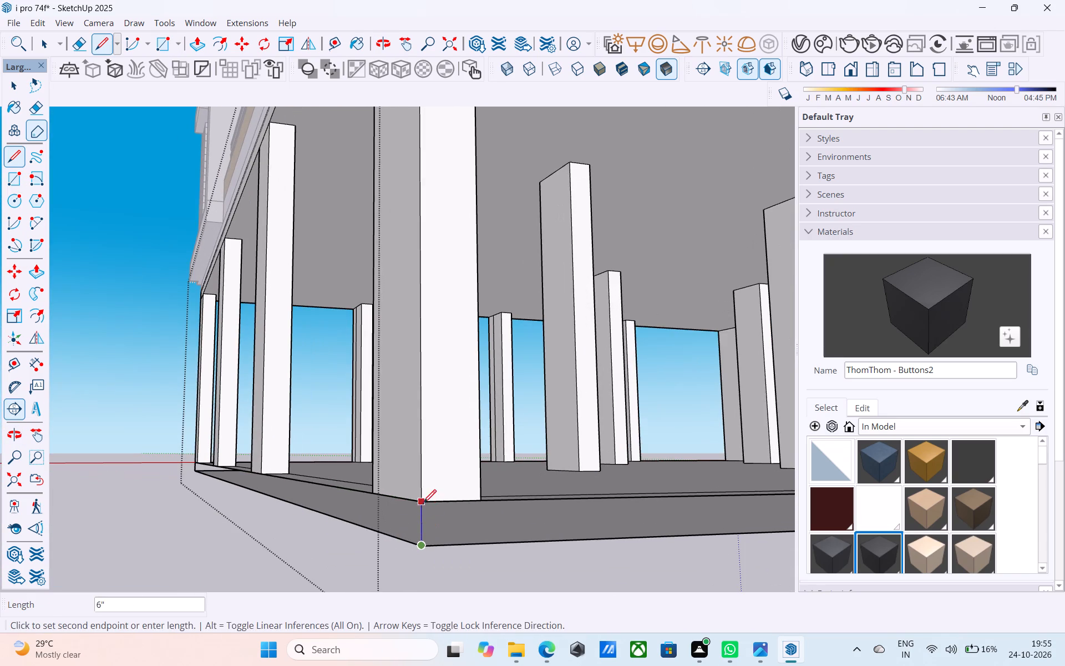
left_click(423, 504)
Draw the vertical edge joining the rectangle to the base at the remaining corner, by the model origin.
scroll(338, 488, "down", 17)
middle_click_drag(490, 487, 315, 490)
middle_click_drag(565, 491, 422, 521)
scroll(487, 506, "up", 4)
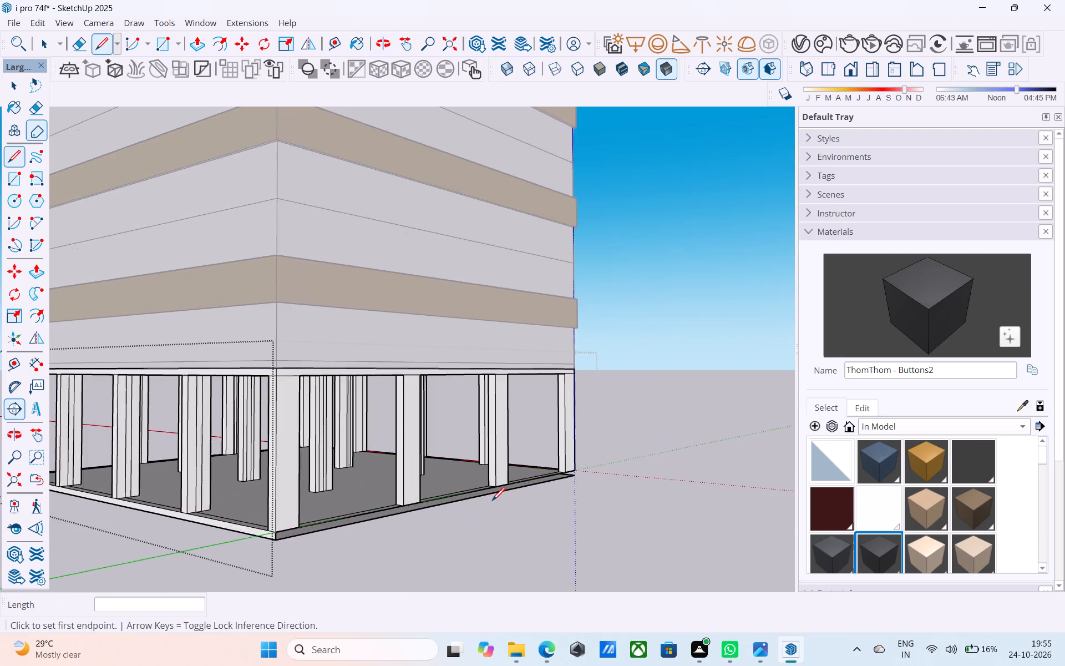
middle_click_drag(571, 479, 424, 509)
scroll(455, 513, "up", 16)
left_click(540, 486)
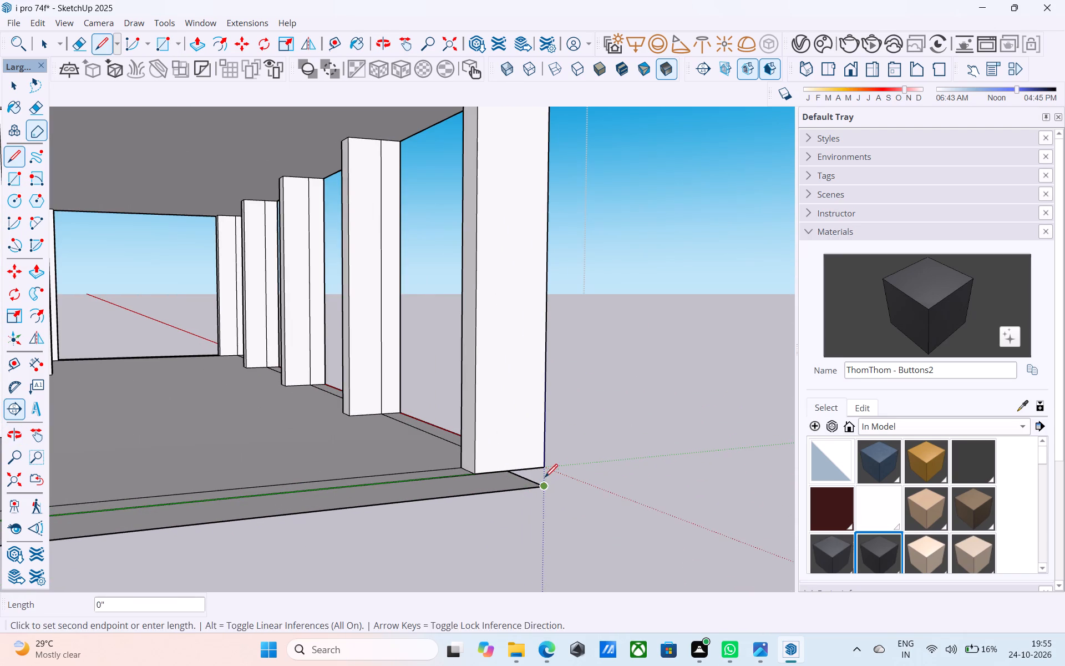
left_click(545, 470)
Close the open rear side of the base slab with a 6" by 40' rectangle between its two corners.
scroll(545, 470, "down", 5)
middle_click_drag(516, 488, 658, 440)
scroll(657, 437, "down", 6)
middle_click_drag(652, 437, 476, 496)
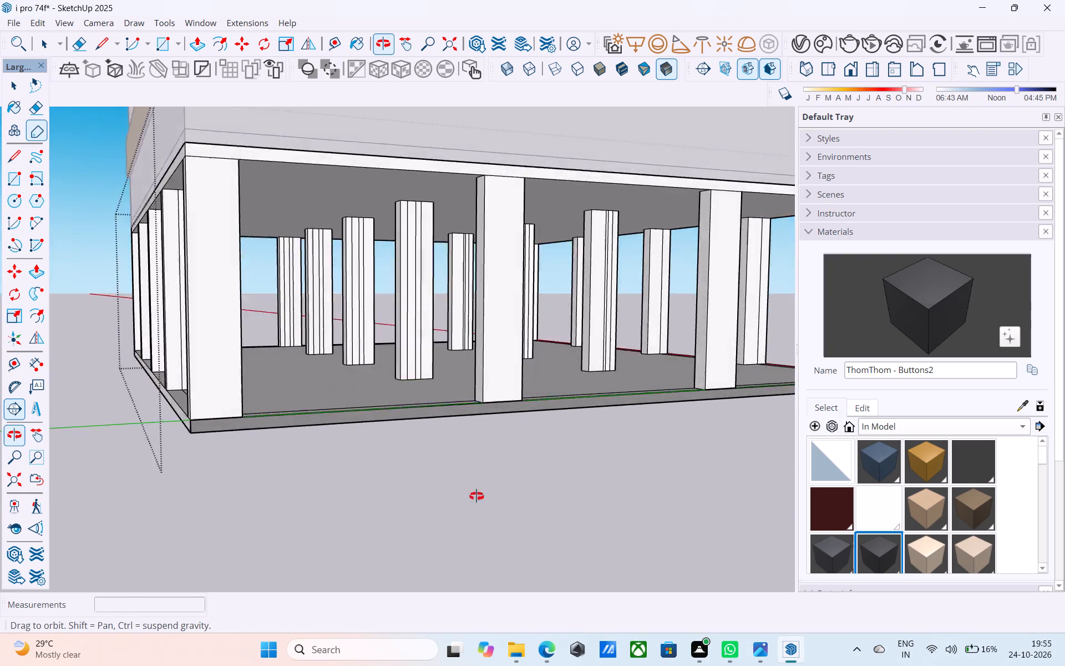
middle_click_drag(476, 496, 455, 546)
key("r")
scroll(123, 463, "up", 13)
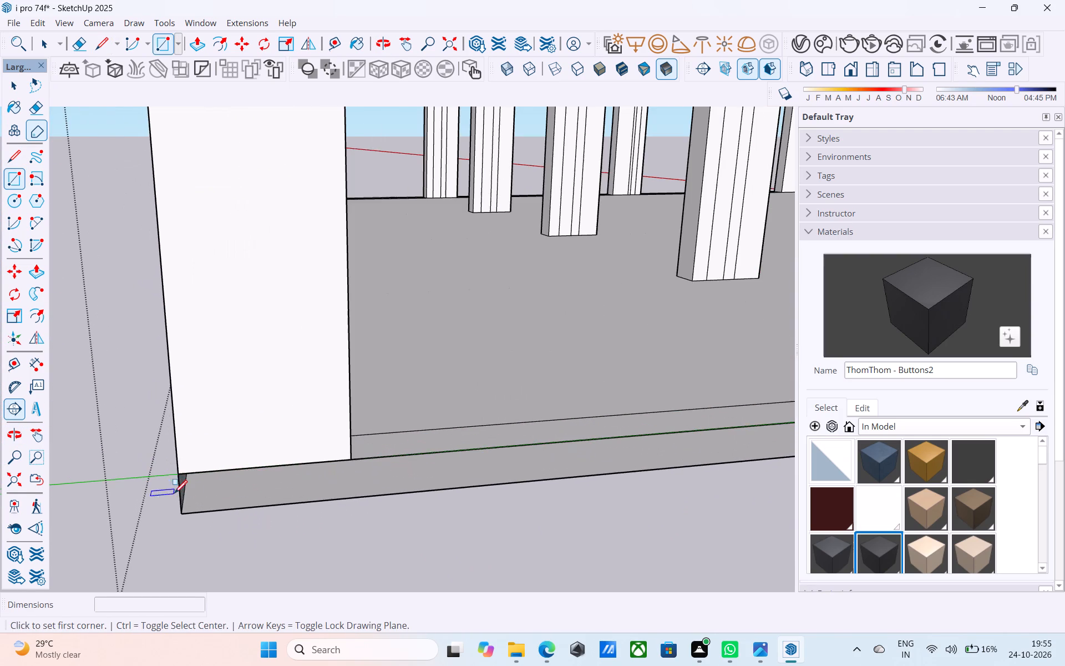
left_click(179, 480)
scroll(113, 487, "down", 18)
middle_click_drag(541, 495, 459, 490)
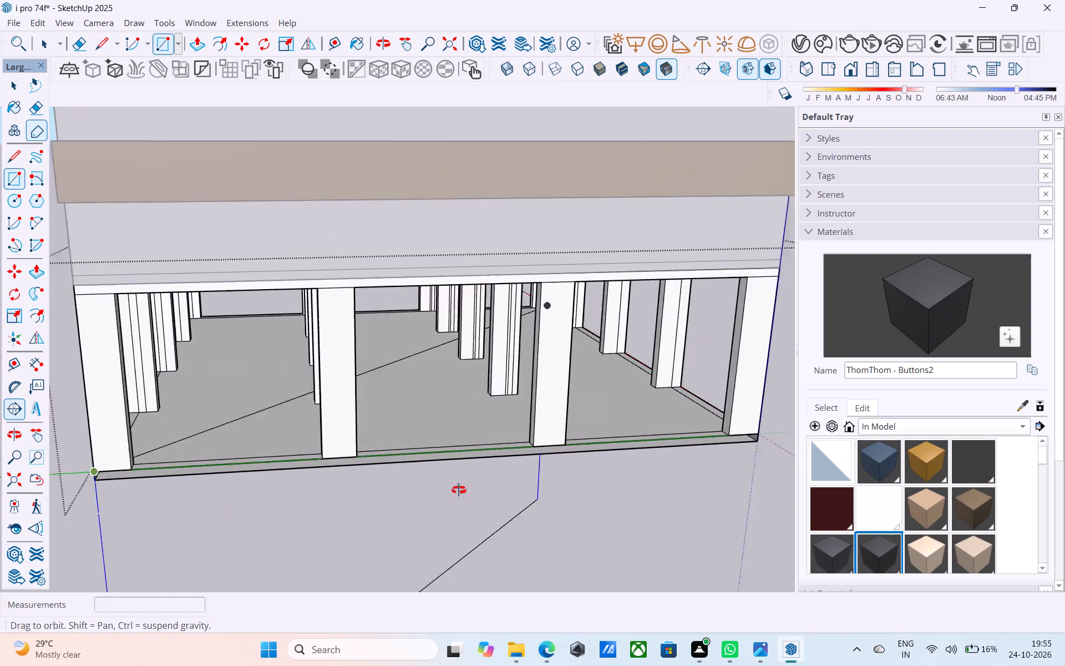
middle_click_drag(459, 490, 311, 480)
scroll(311, 480, "up", 4)
scroll(423, 457, "up", 3)
left_click(410, 460)
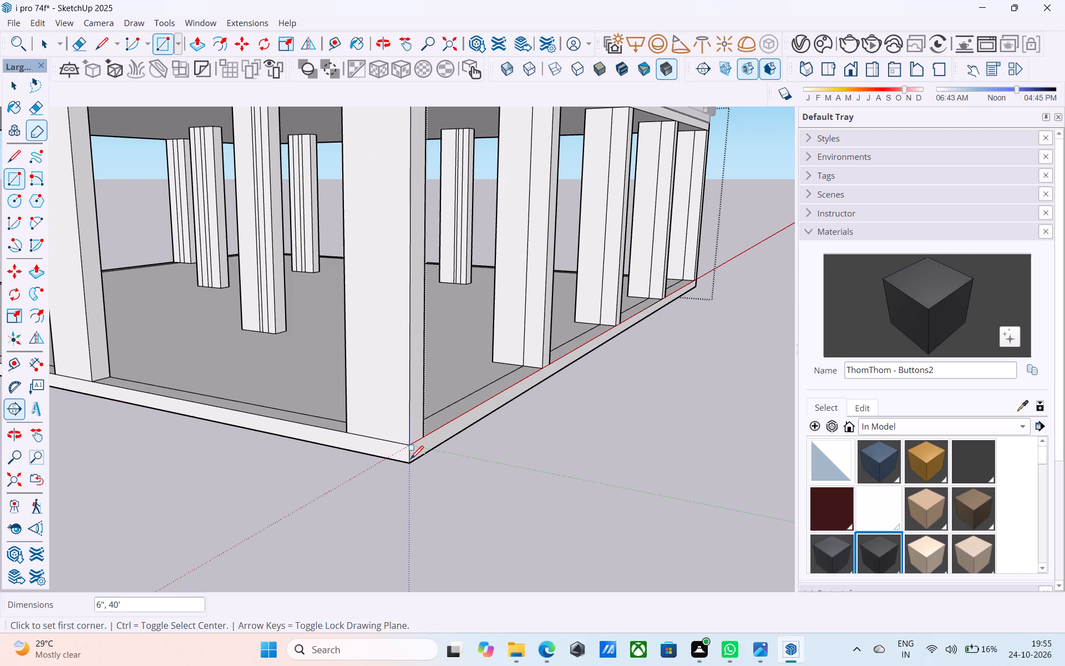
Reverse the base slab's underside face and leave the ground-floor group.
scroll(410, 460, "down", 3)
middle_click_drag(411, 461, 796, 445)
scroll(644, 438, "down", 4)
middle_click_drag(457, 466, 777, 443)
scroll(759, 429, "down", 6)
middle_click_drag(398, 443, 689, 421)
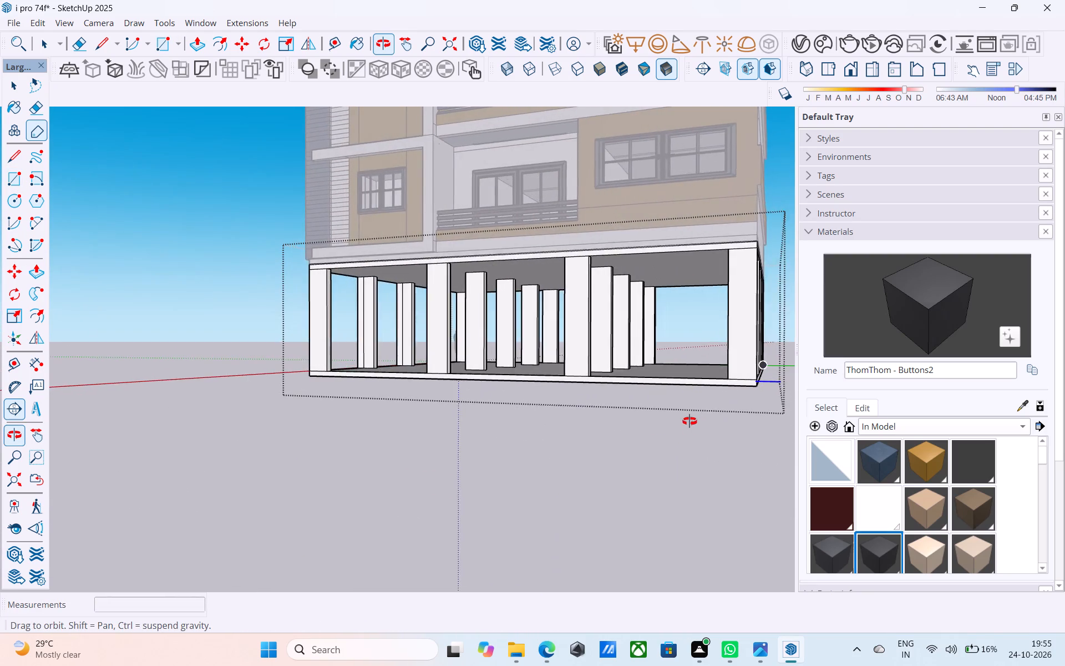
middle_click_drag(689, 421, 374, 381)
key("space")
scroll(508, 393, "up", 4)
left_click(503, 387)
right_click(503, 387)
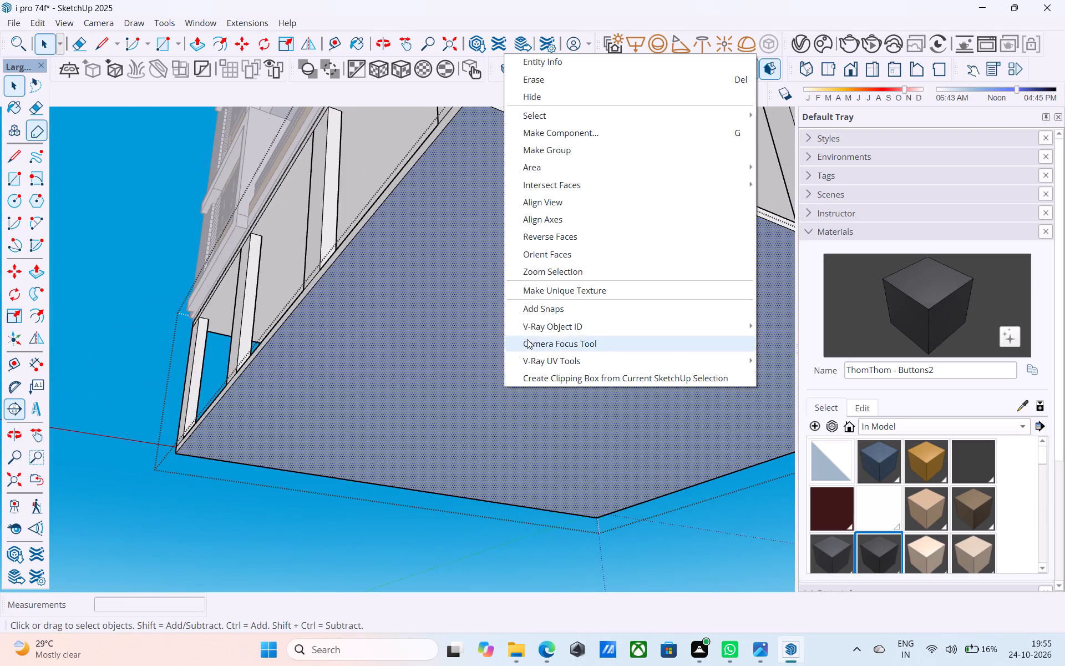
left_click(541, 240)
scroll(408, 346, "down", 16)
middle_click_drag(412, 348, 385, 481)
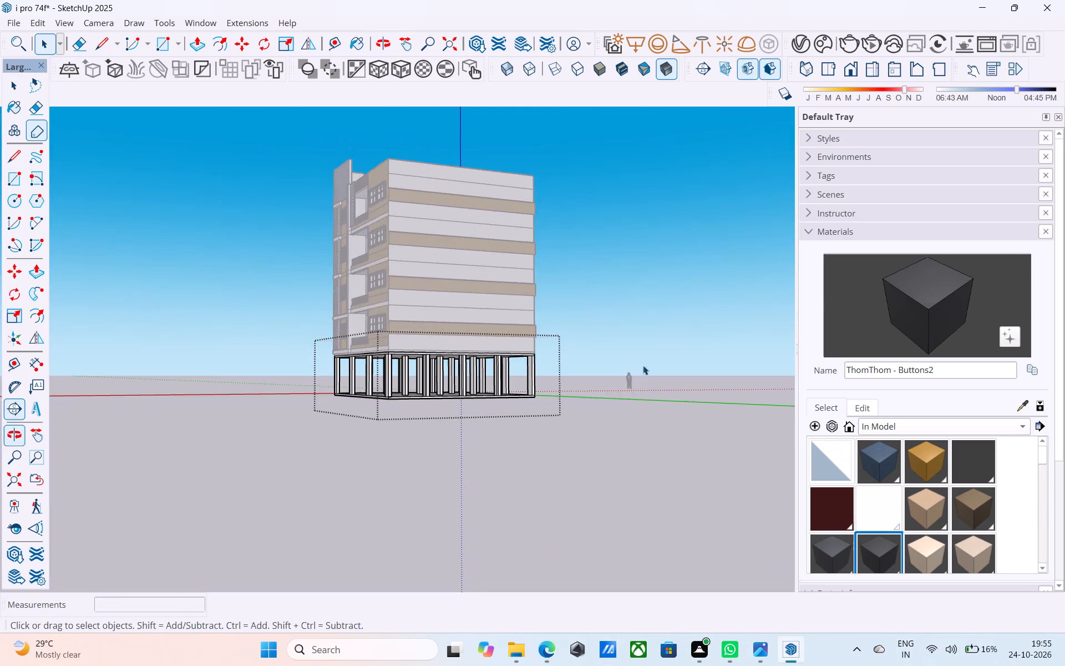
left_click(636, 356)
Save the model with the new base slab under the columns.
middle_click_drag(467, 289, 661, 370)
scroll(657, 370, "up", 1)
key("ctrl+s")
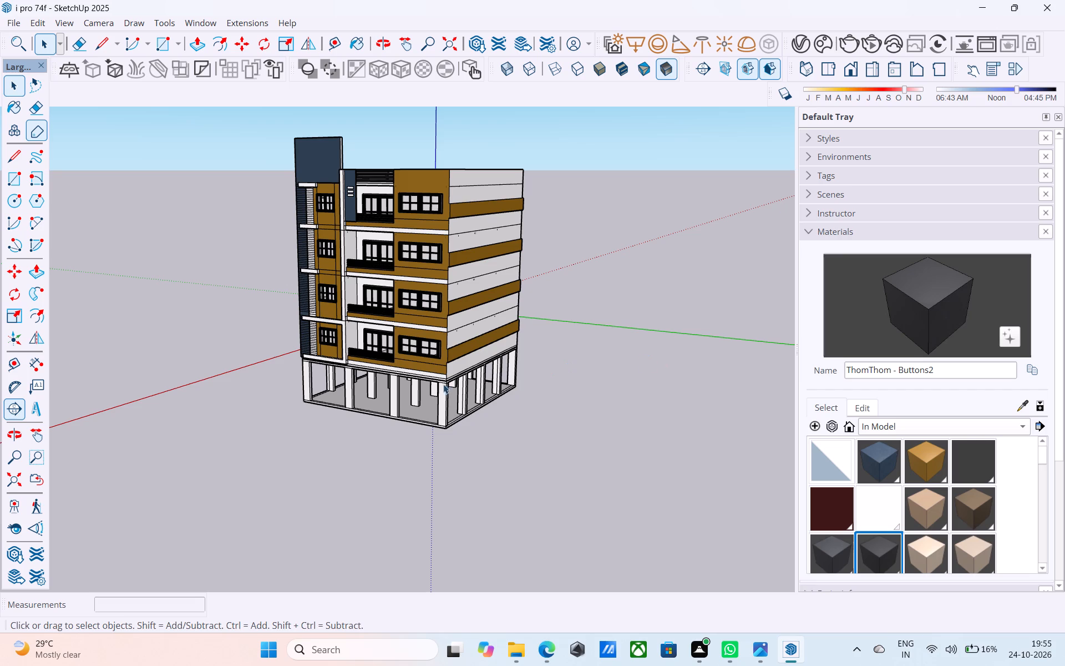
middle_click_drag(435, 371, 524, 418, "shift")
key("ctrl+s")
Examine the whole building with its new base slab from the front and the navy-striped corner.
scroll(399, 461, "up", 5)
scroll(399, 461, "down", 4)
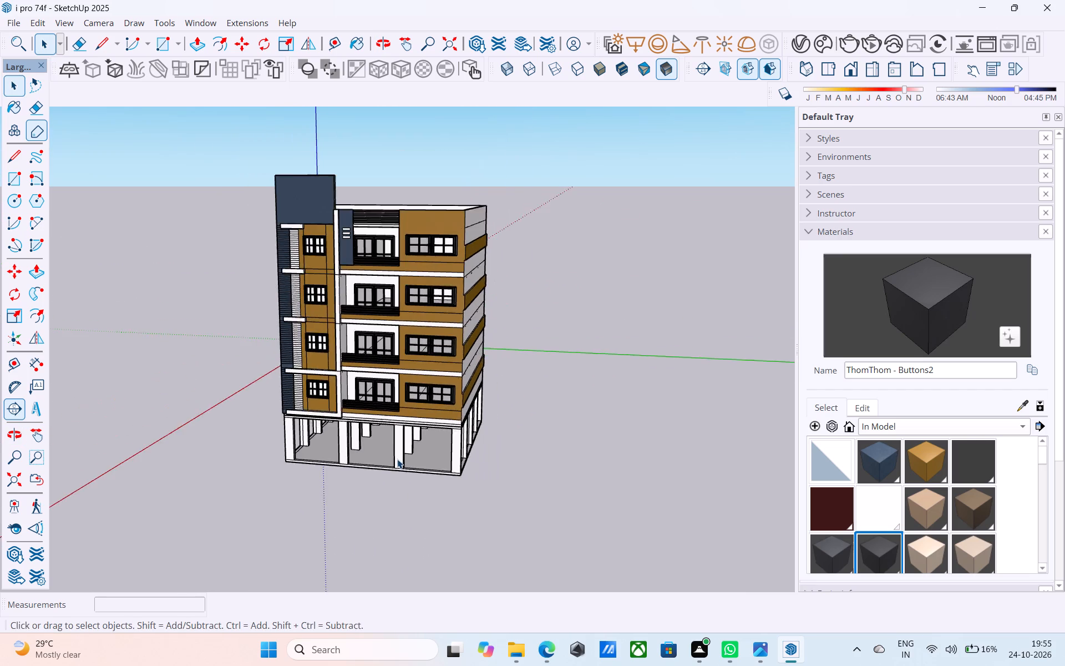
scroll(397, 459, "down", 1)
middle_click_drag(386, 447, 575, 437)
middle_click_drag(540, 476, 692, 485)
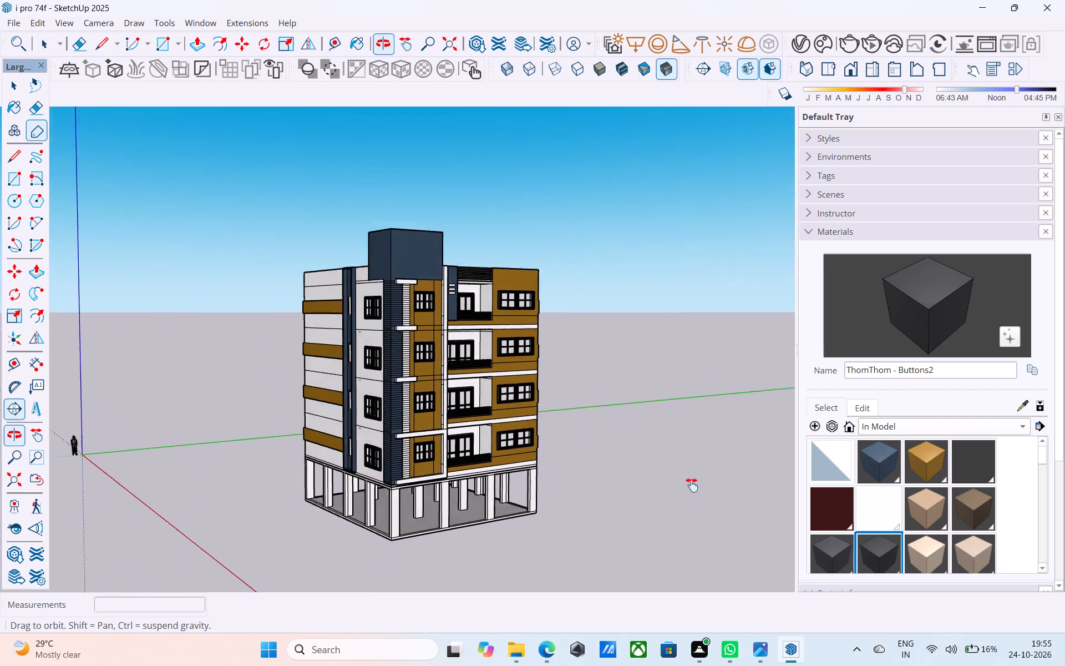
middle_click_drag(692, 485, 727, 403)
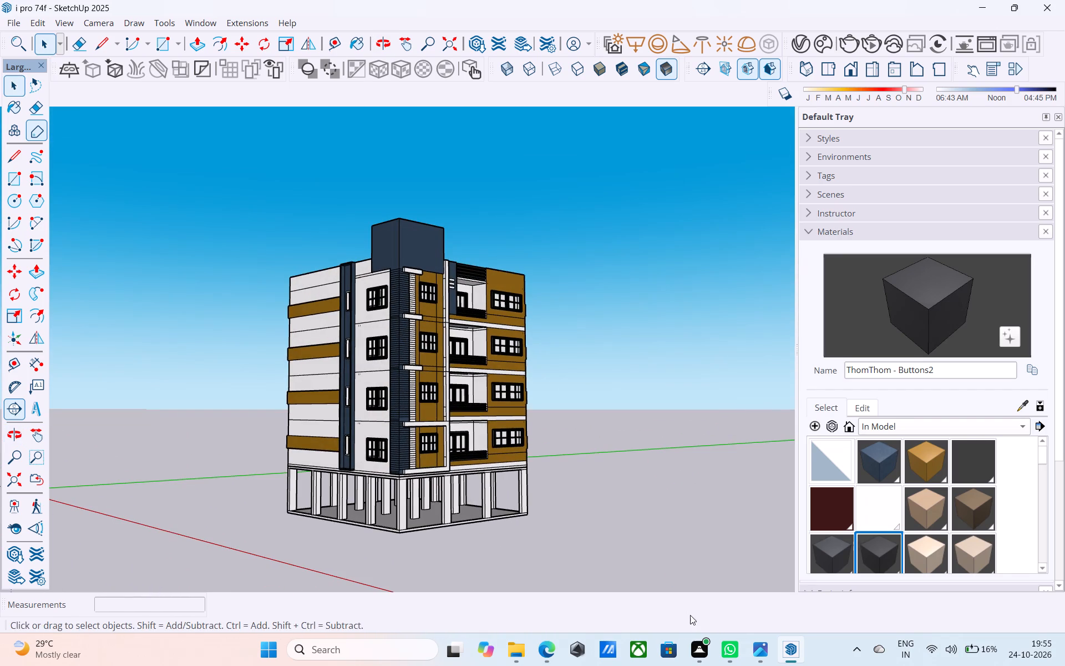
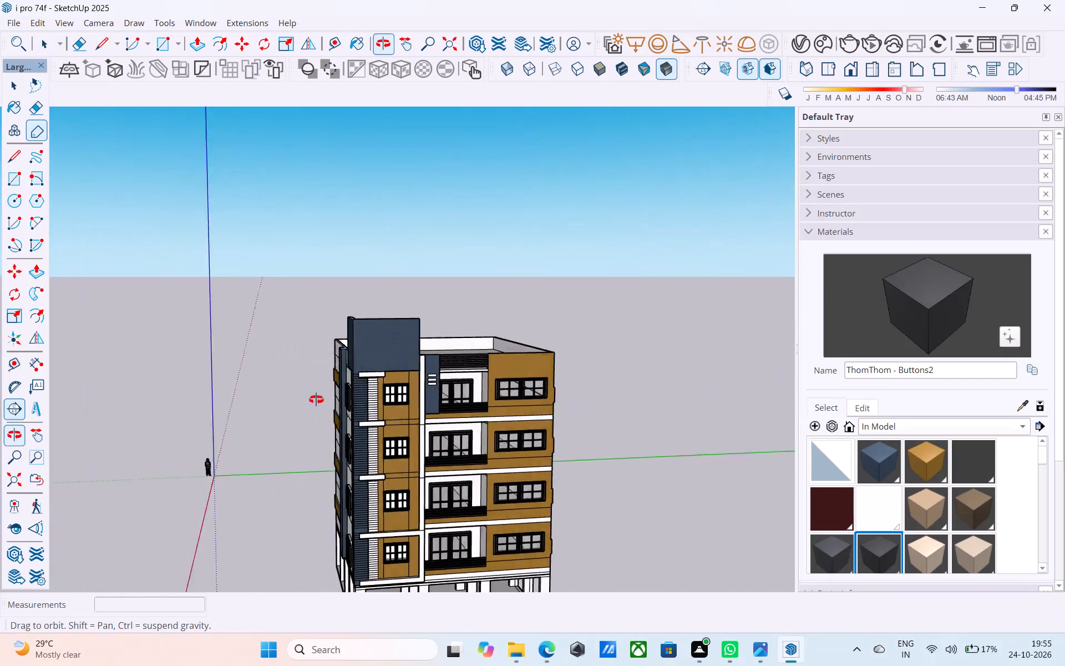
Examine the apartment building from all sides, including the front balconies, the rear wall and the side-wall windows.
middle_click_drag(371, 401, 131, 415, "shift")
middle_click_drag(414, 399, 202, 423, "shift")
scroll(459, 455, "up", 3)
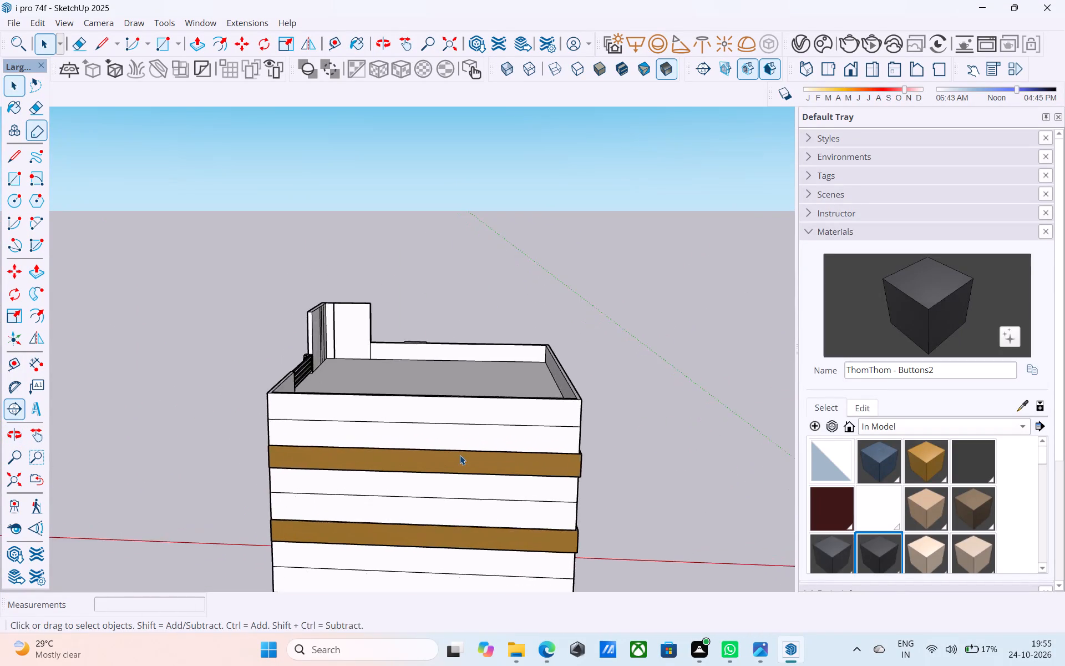
scroll(460, 455, "down", 5)
middle_click_drag(475, 444, 300, 458)
scroll(336, 457, "down", 5)
middle_click_drag(338, 478, 506, 422)
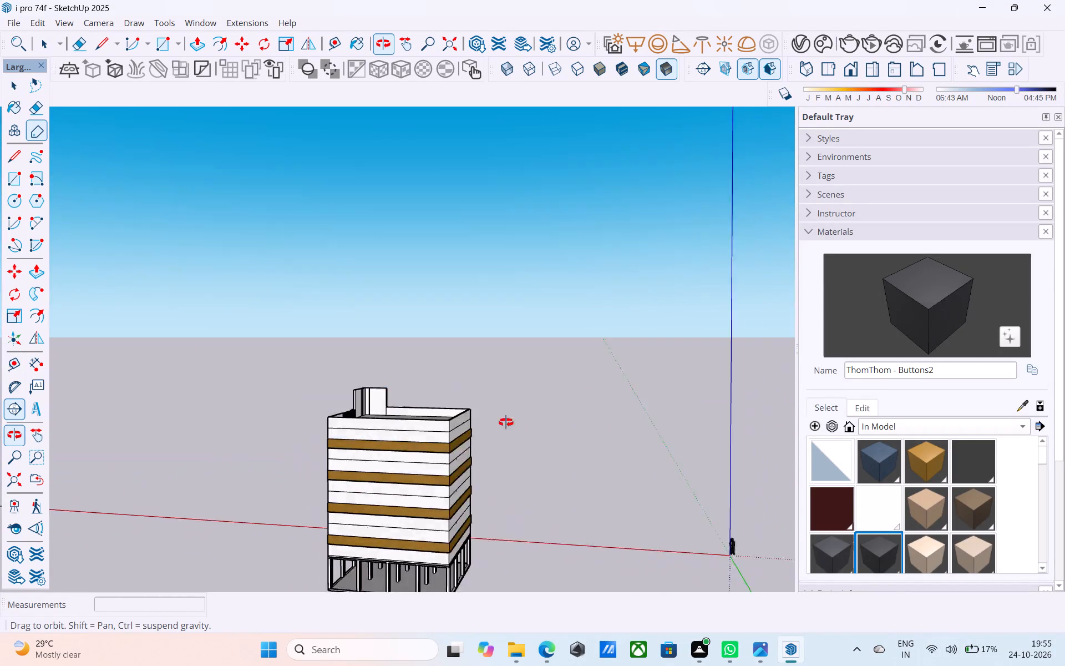
middle_click_drag(506, 422, 660, 398)
middle_click_drag(422, 492, 643, 447)
scroll(616, 459, "up", 5)
middle_click_drag(432, 496, 636, 465)
scroll(645, 423, "down", 5)
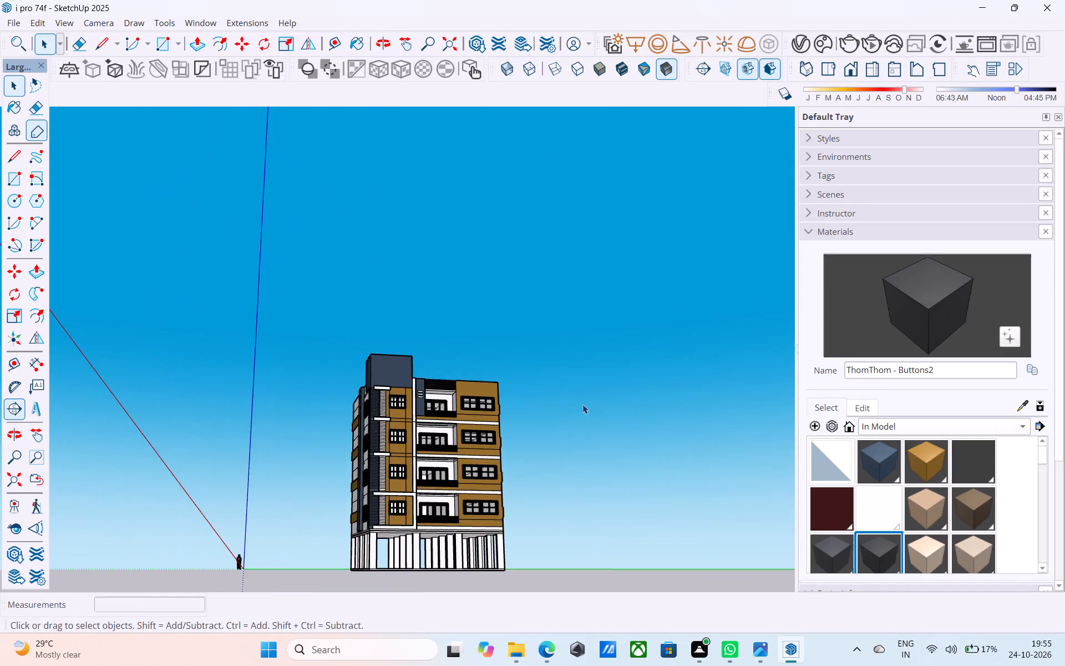
middle_click_drag(545, 411, 502, 581)
scroll(460, 476, "up", 14)
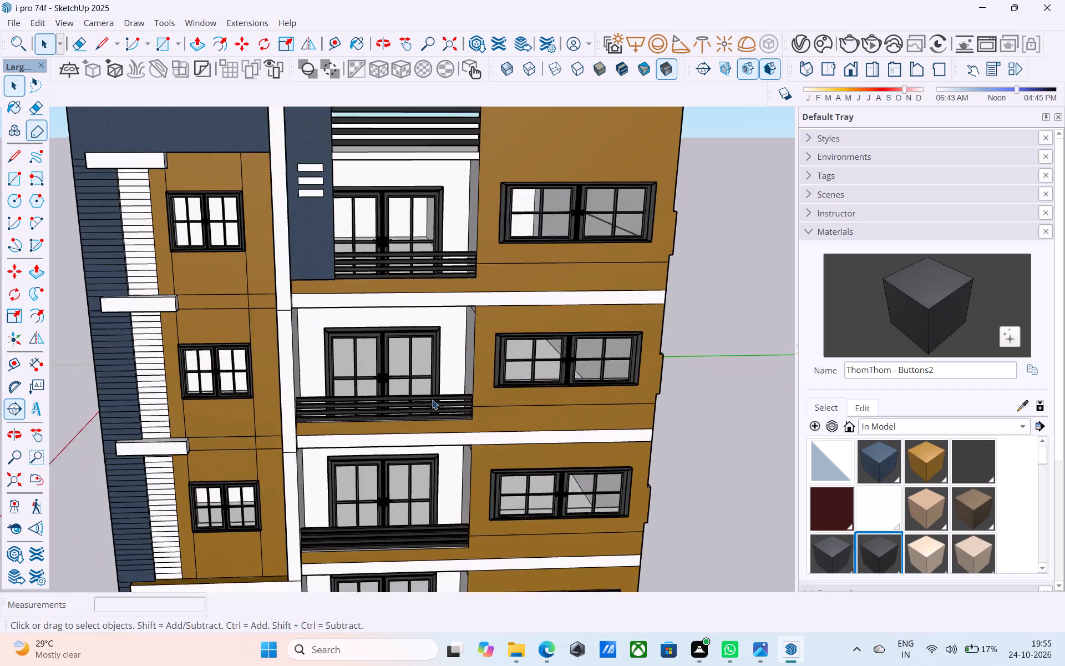
scroll(432, 400, "up", 2)
scroll(432, 400, "down", 5)
middle_click_drag(437, 463, 428, 400)
scroll(425, 375, "down", 6)
middle_click_drag(427, 489, 595, 404)
scroll(590, 389, "down", 4)
middle_click_drag(509, 455, 211, 527)
middle_click_drag(525, 401, 353, 434)
scroll(351, 434, "up", 5)
scroll(356, 431, "down", 6)
middle_click_drag(370, 439, 494, 419)
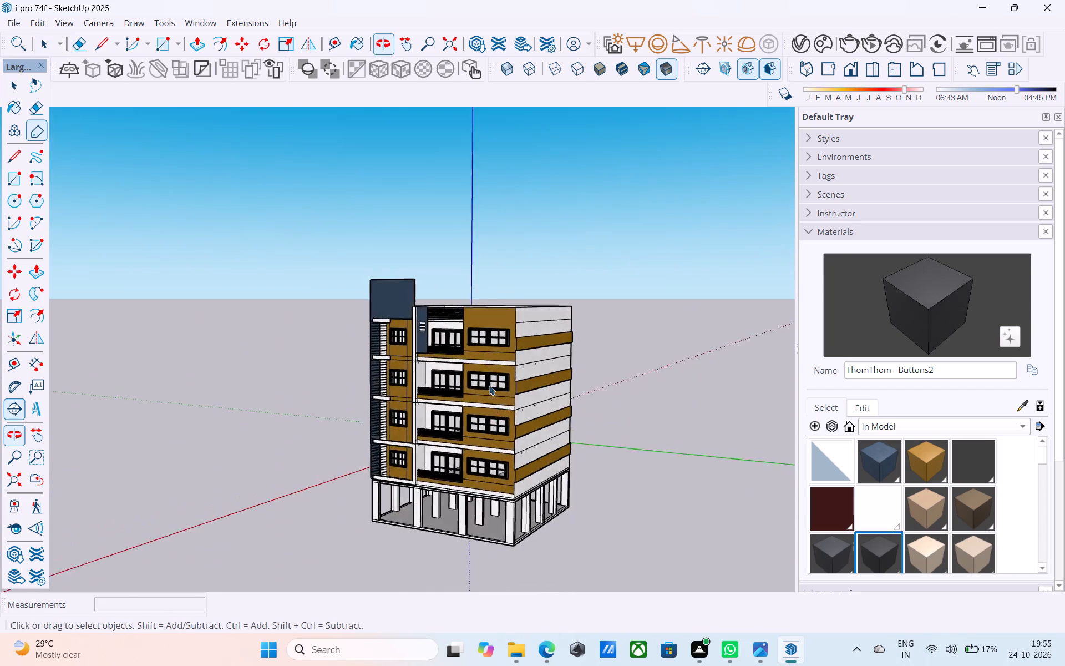
scroll(489, 381, "up", 9)
scroll(497, 356, "down", 3)
middle_click_drag(497, 356, 536, 350)
scroll(503, 381, "up", 4)
middle_click_drag(478, 397, 468, 319, "shift")
scroll(470, 385, "up", 1, "shift")
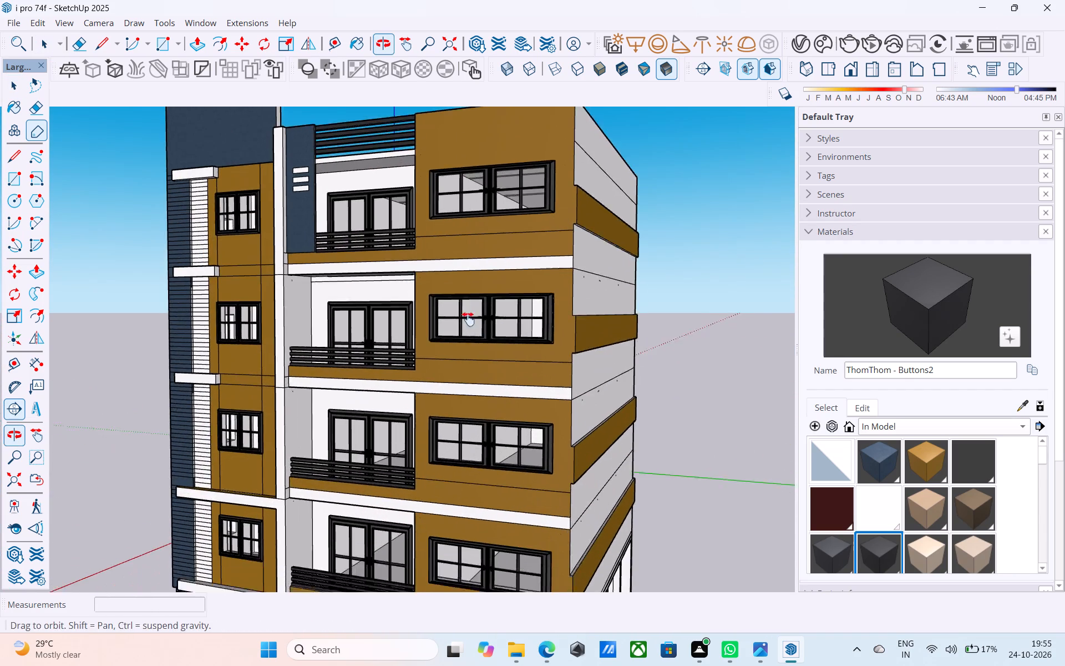
middle_click_drag(468, 319, 471, 310, "shift")
middle_click_drag(470, 449, 460, 363, "shift")
scroll(462, 364, "down", 4)
middle_click_drag(463, 366, 686, 451, "shift")
middle_click_drag(525, 472, 559, 479, "shift")
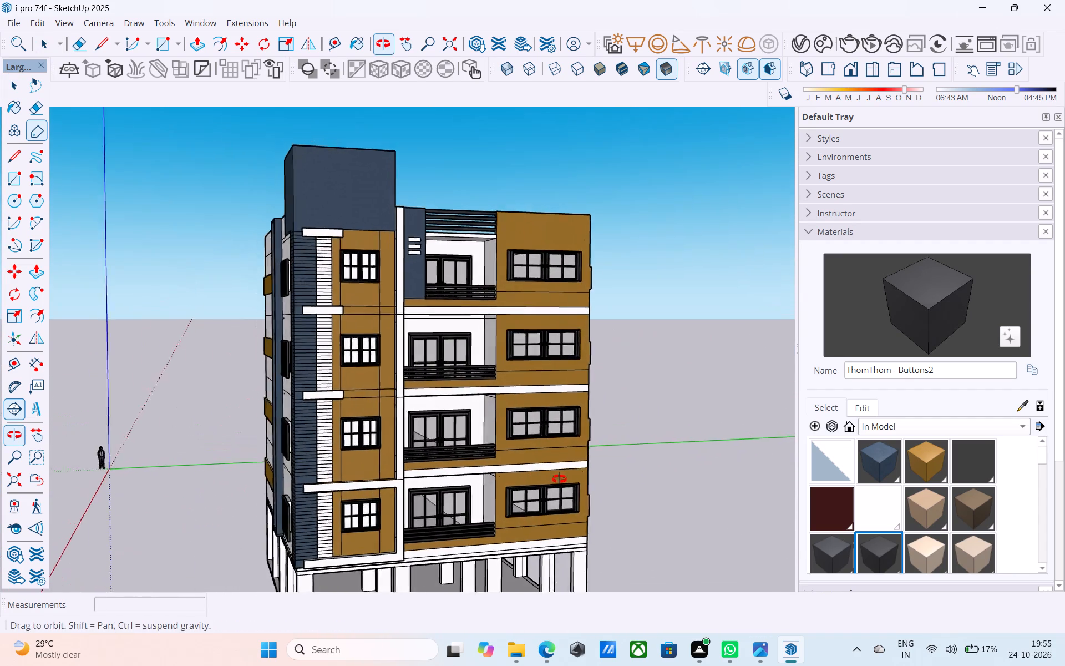
middle_click_drag(559, 479, 684, 485, "shift")
middle_click_drag(457, 443, 511, 439, "shift")
scroll(511, 439, "up", 4)
scroll(469, 415, "down", 3)
middle_click_drag(463, 416, 678, 416, "shift")
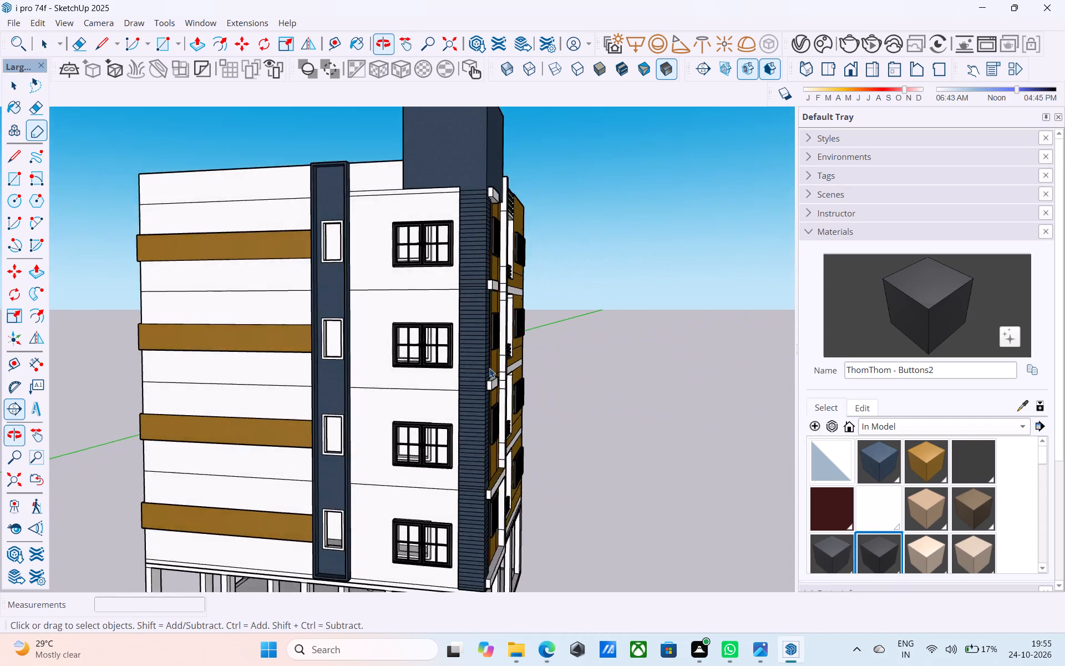
Scale the top-floor black window on the white side wall to about 0.63 in width and 0.87 in height to fit its opening.
scroll(461, 360, "up", 3)
middle_click_drag(444, 334, 437, 446, "shift")
left_click(441, 323)
scroll(441, 323, "up", 4)
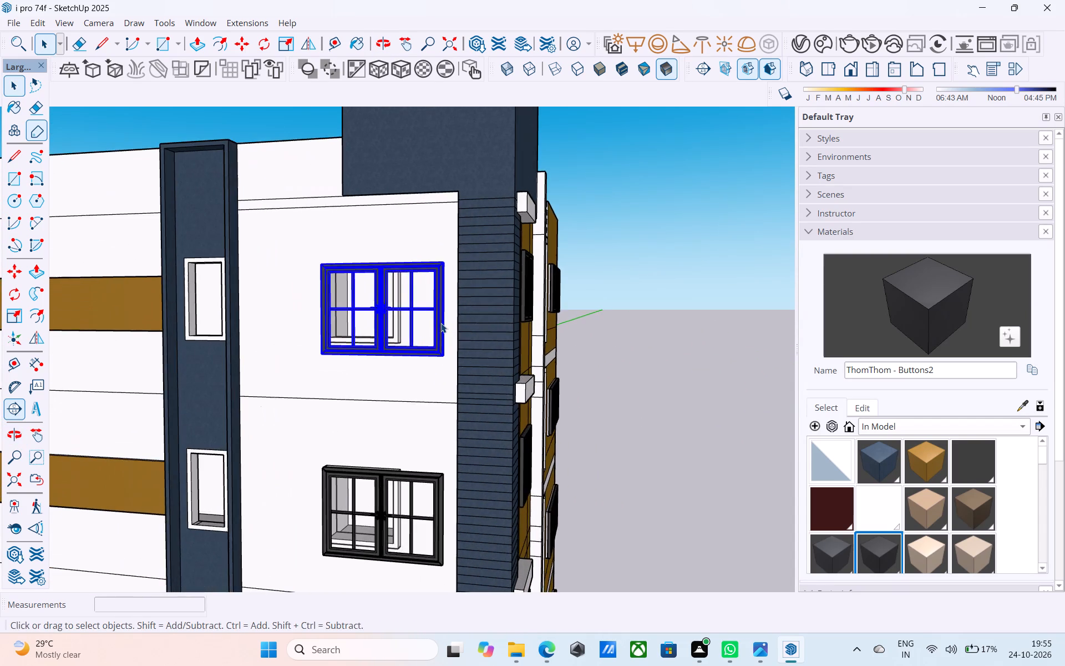
key("s")
scroll(441, 323, "up", 7)
middle_click_drag(444, 300, 354, 365)
scroll(368, 366, "up", 5)
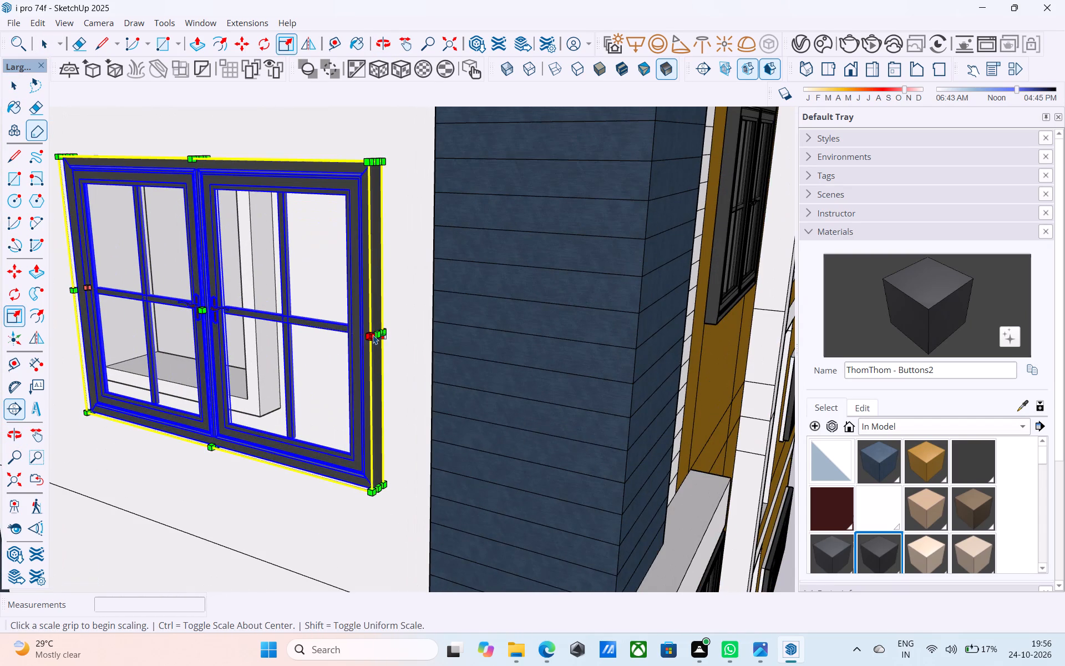
left_click(377, 334)
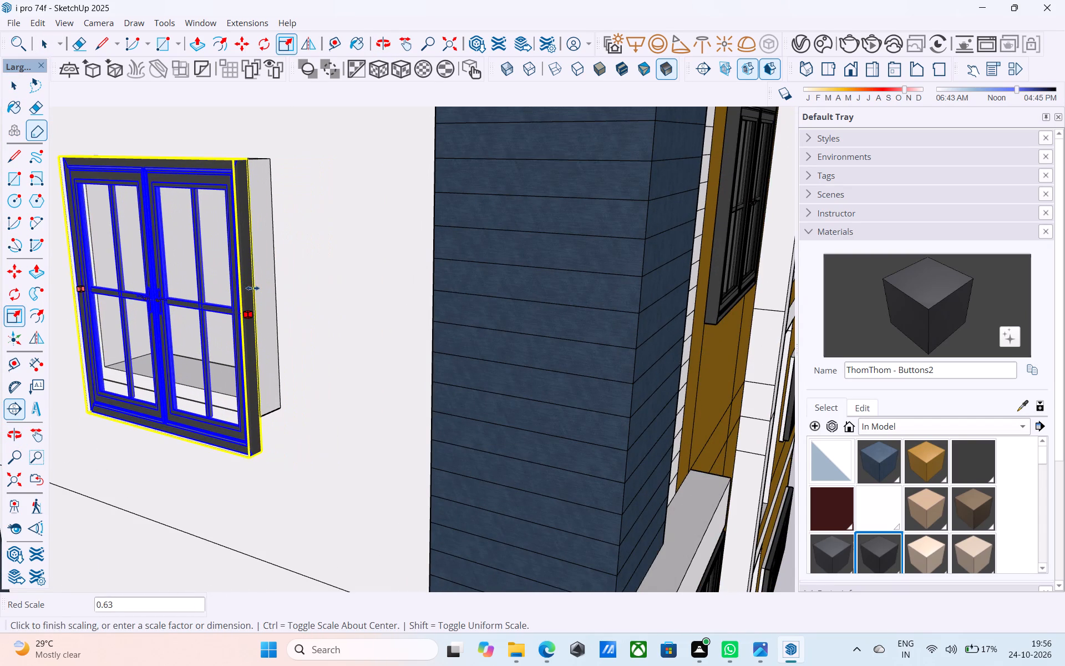
left_click(252, 288)
middle_click_drag(260, 306, 415, 174, "shift")
middle_click_drag(336, 369, 410, 231, "shift")
scroll(364, 306, "up", 6)
left_click(307, 331)
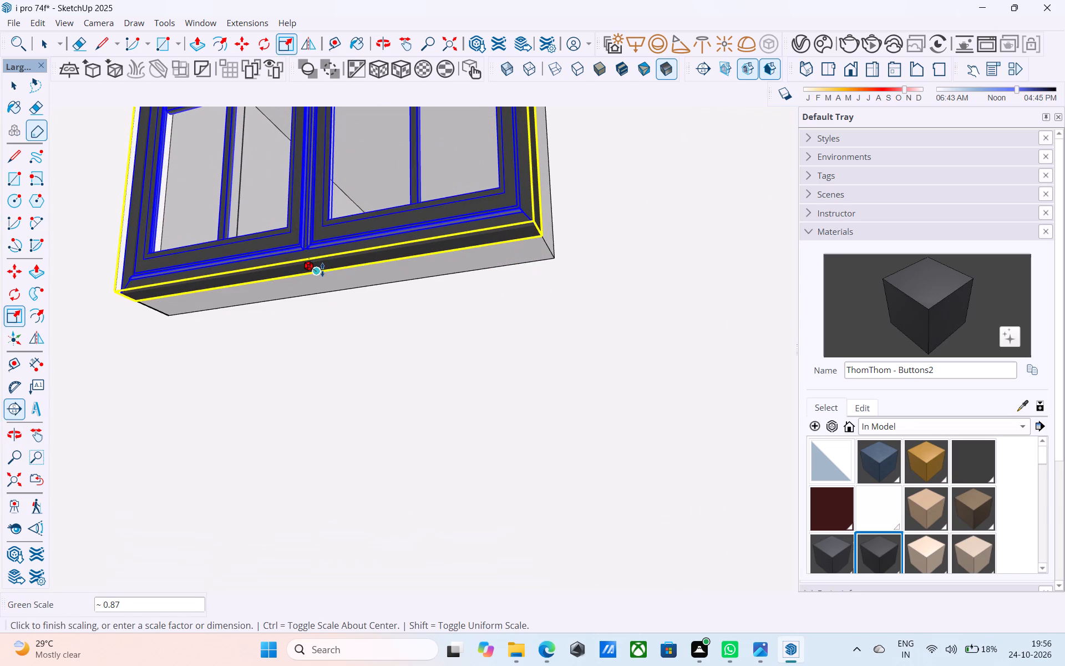
left_click(322, 270)
scroll(322, 263, "down", 20)
scroll(322, 263, "down", 1)
middle_click_drag(344, 403, 311, 334)
key("space")
key("s")
key("space")
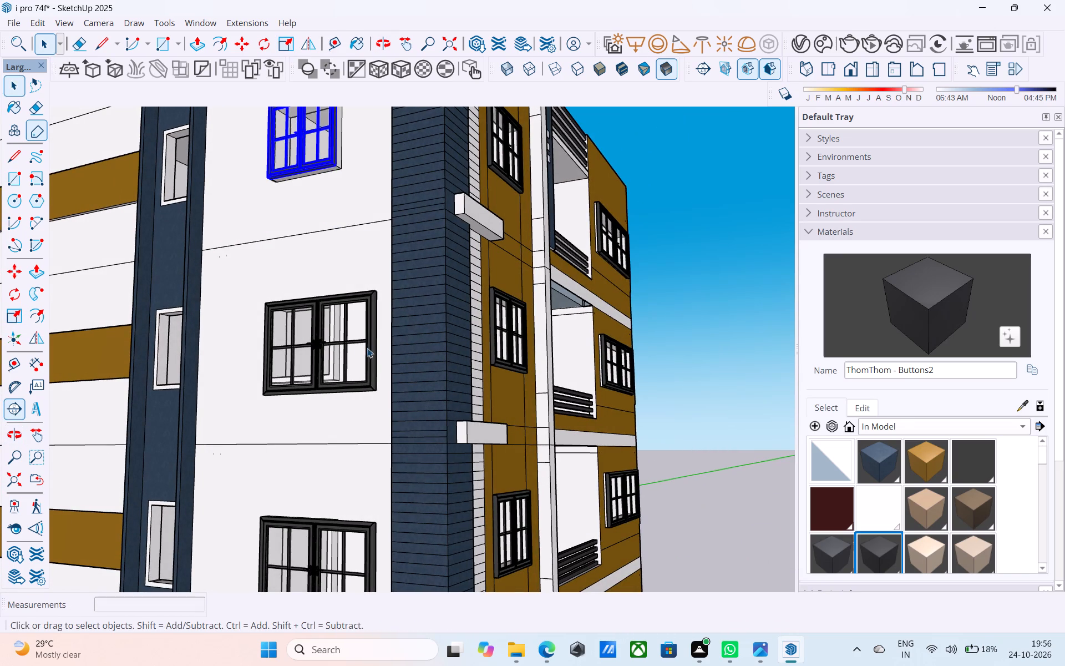
Scale the side-wall window one floor below the top to about 0.62 in width and reduce its height to fit its opening.
left_click(367, 348)
key("s")
scroll(387, 334, "up", 10)
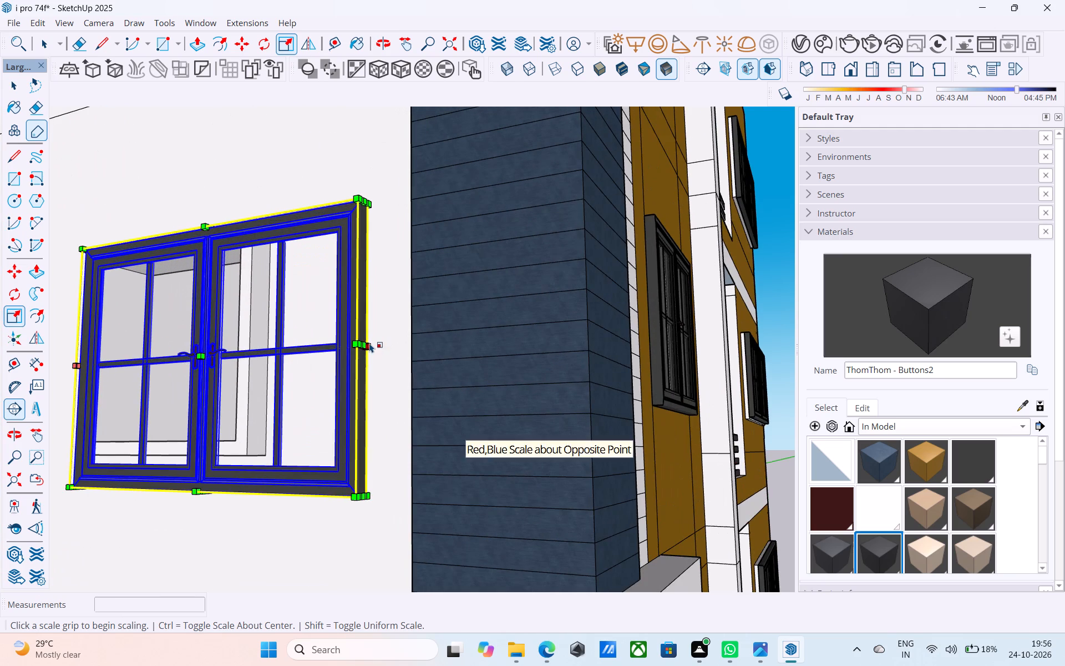
left_click(367, 344)
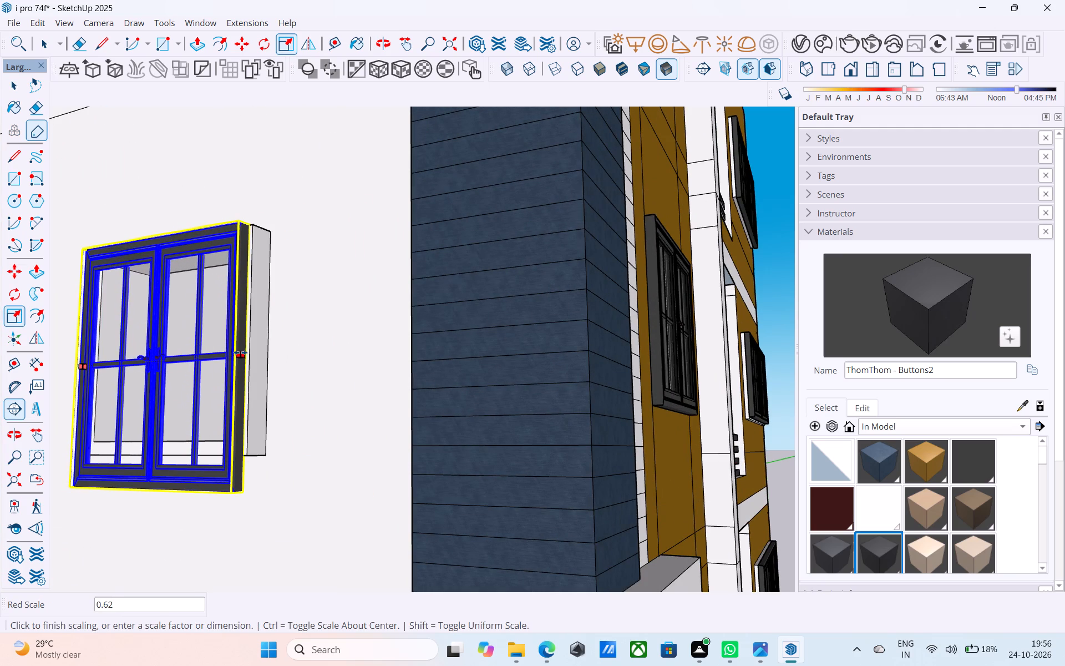
left_click(241, 351)
scroll(247, 332, "down", 5)
middle_click_drag(247, 332, 320, 347)
scroll(321, 347, "up", 10)
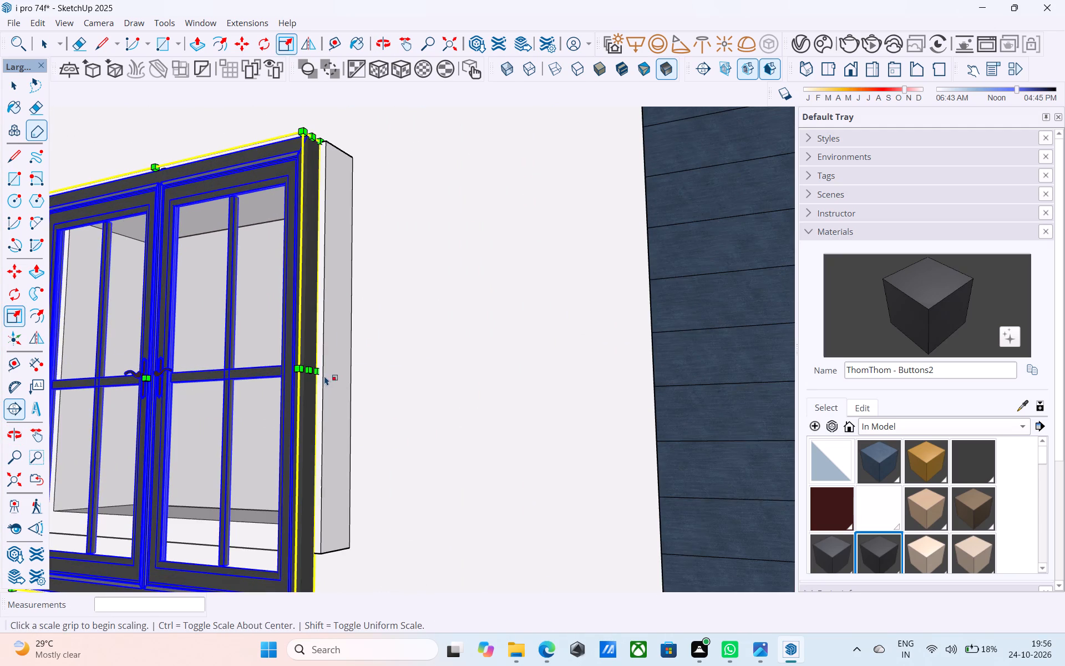
left_click(313, 372)
left_click(316, 372)
scroll(323, 341, "down", 3)
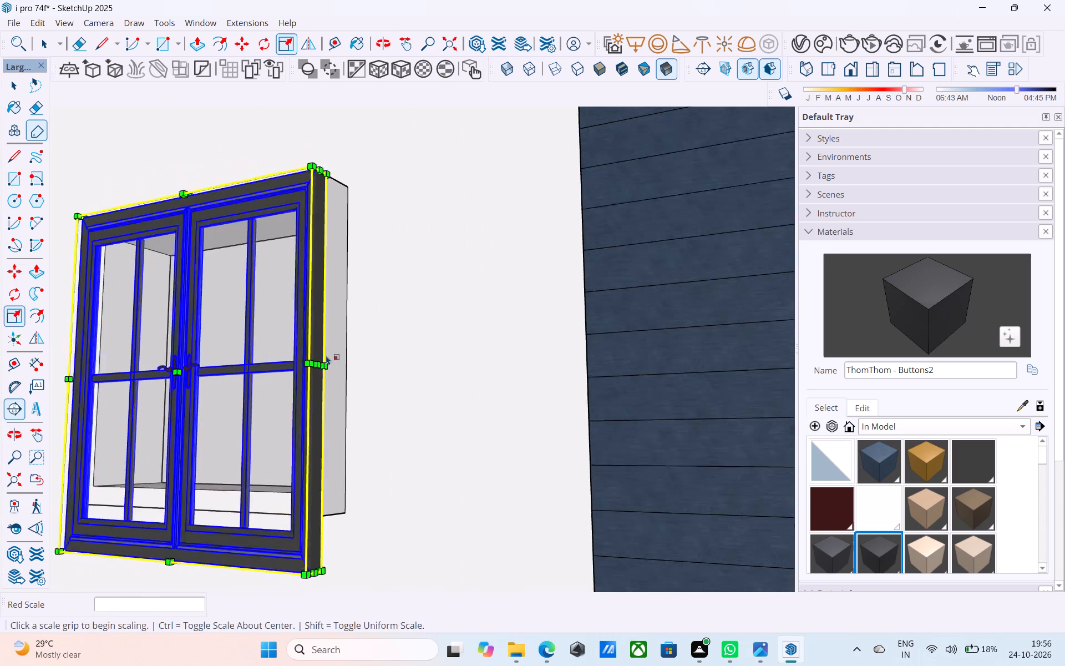
scroll(326, 355, "down", 1)
middle_click_drag(324, 370, 546, 216, "shift")
scroll(361, 482, "up", 3)
left_click(323, 478)
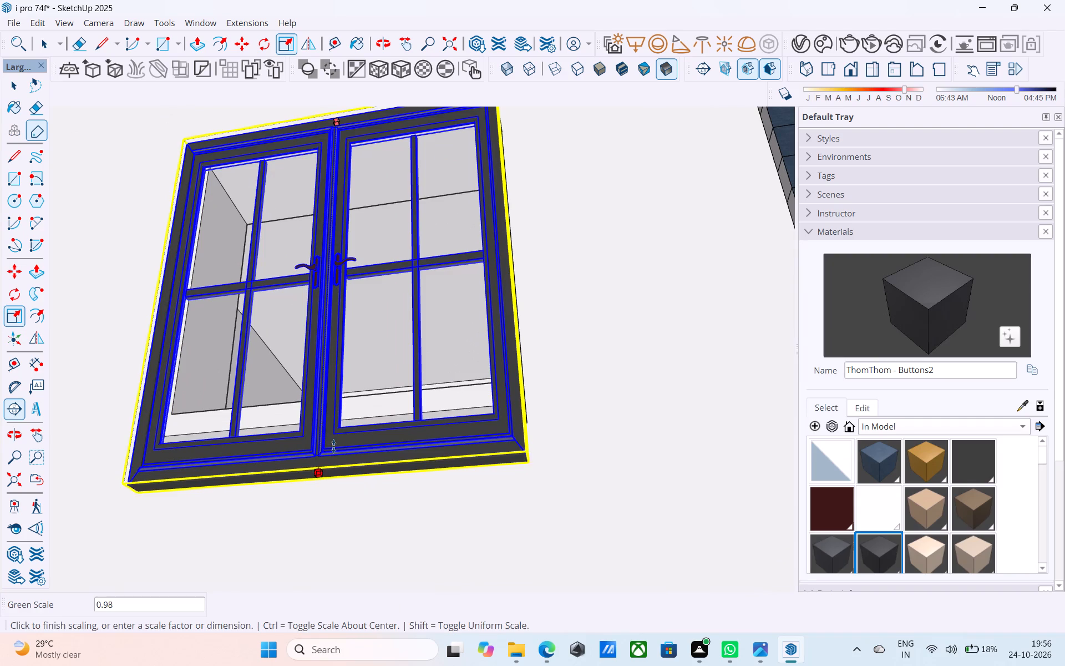
left_click(334, 417)
scroll(333, 388, "down", 5)
scroll(329, 395, "up", 7)
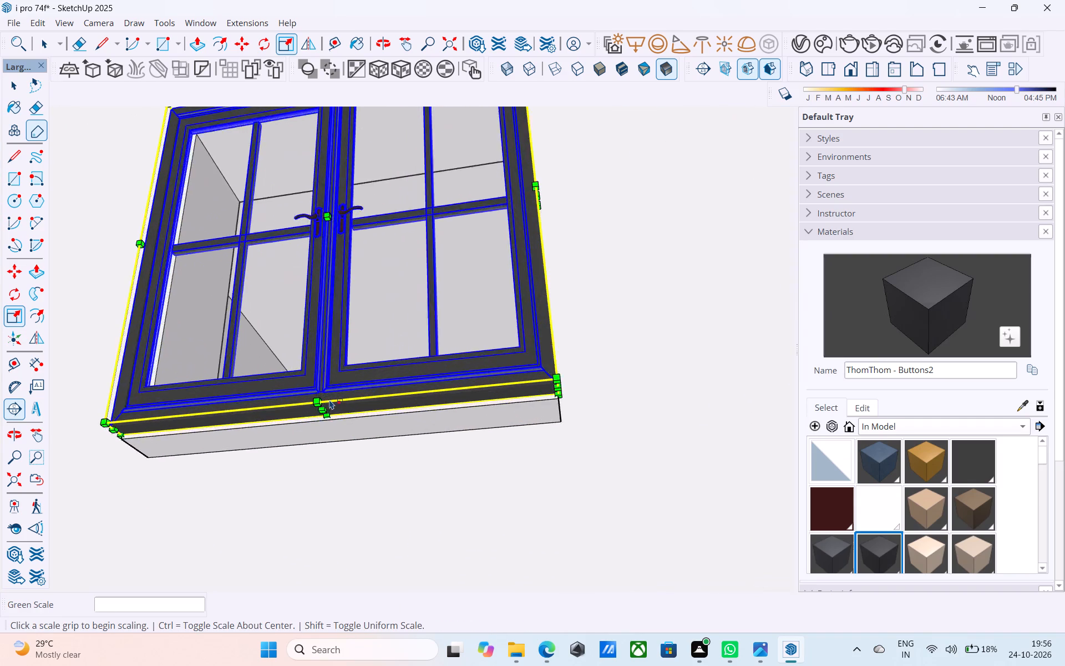
scroll(329, 400, "up", 4)
left_click(322, 410)
left_click(324, 421)
scroll(330, 401, "down", 4)
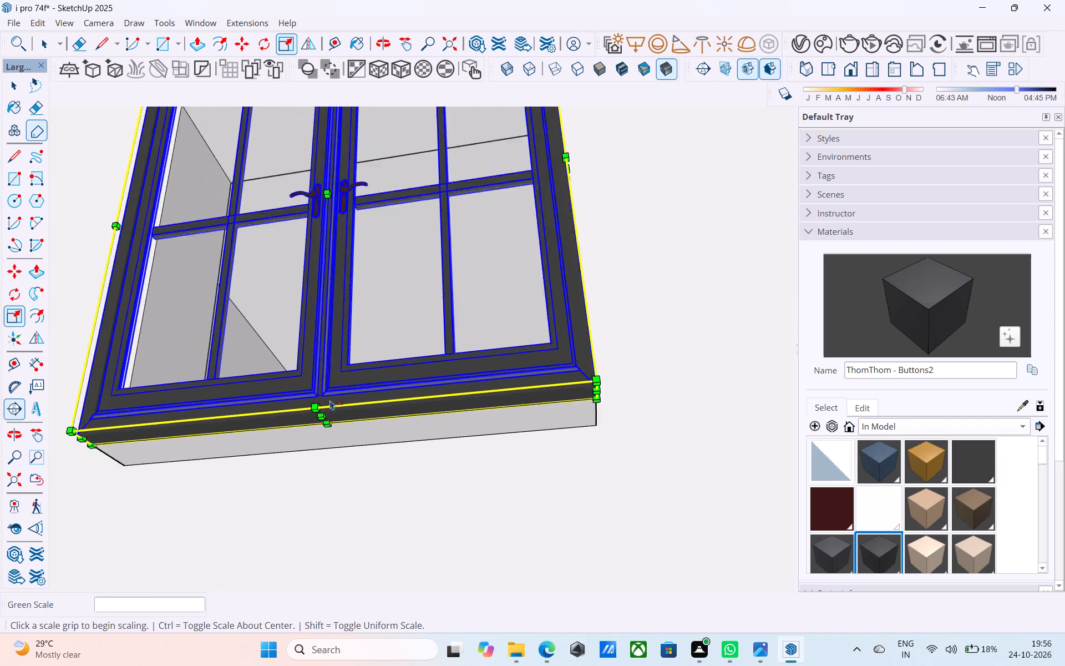
scroll(330, 400, "down", 14)
key("space")
Scale the side-wall window two floors below the top to about 0.60 in width and 0.87 in height to fit its opening.
scroll(334, 381, "down", 5)
middle_click_drag(350, 436, 356, 258, "shift")
scroll(390, 301, "down", 5)
middle_click_drag(380, 418, 372, 423, "shift")
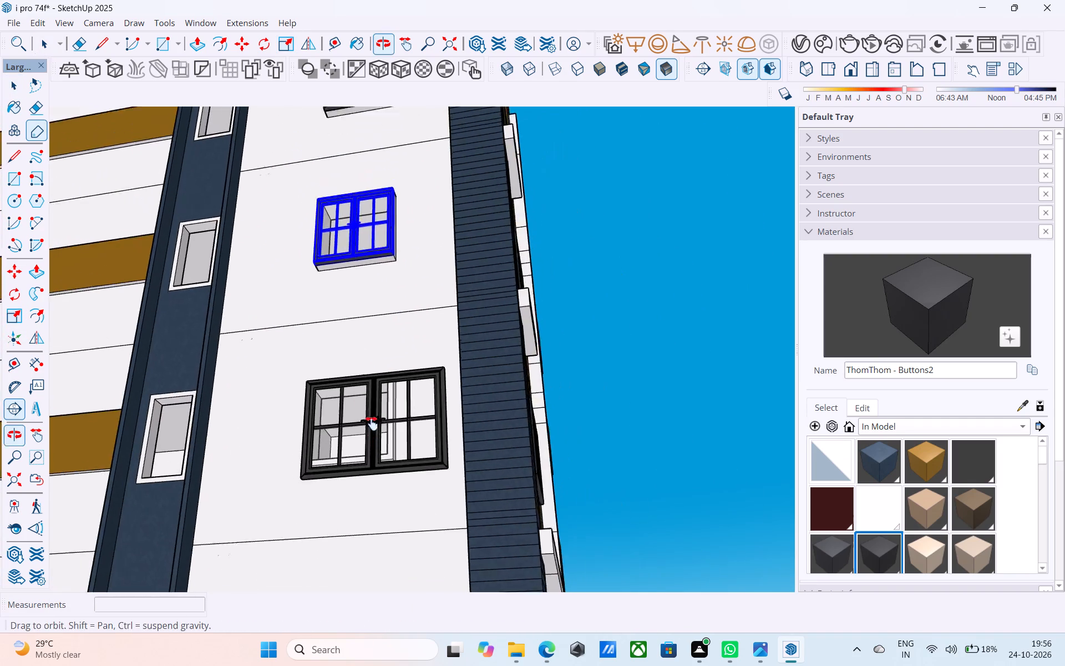
middle_click_drag(372, 423, 351, 366, "shift")
scroll(376, 415, "up", 6)
left_click(369, 391)
middle_click_drag(374, 384, 359, 489)
key("s")
middle_click_drag(435, 365, 392, 379)
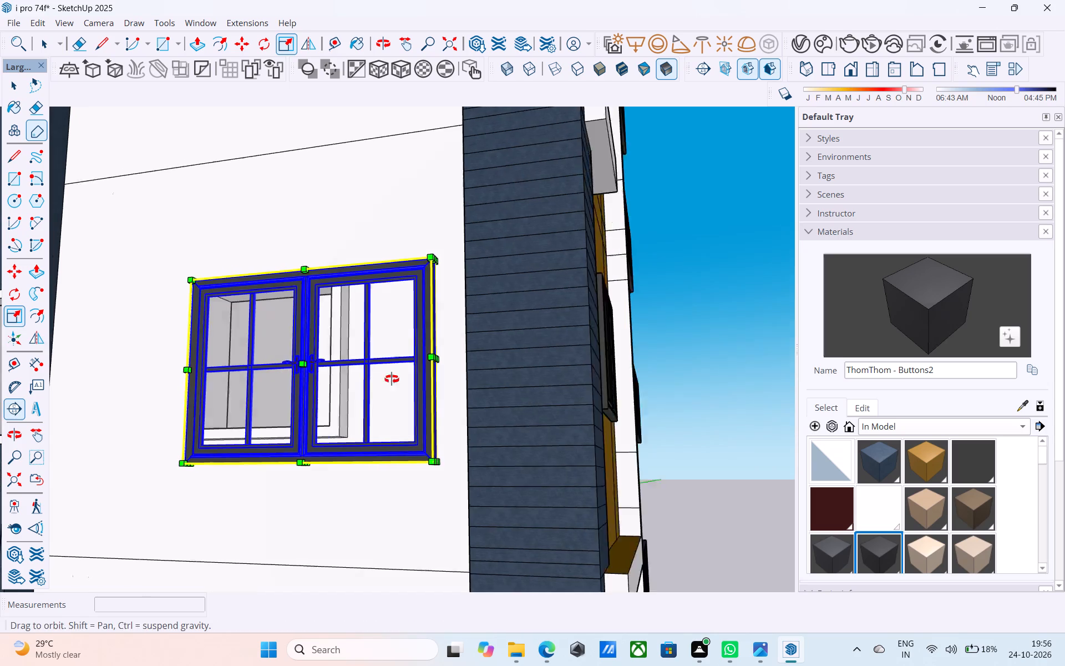
middle_click_drag(392, 379, 320, 451)
scroll(330, 455, "up", 7)
left_click(372, 403)
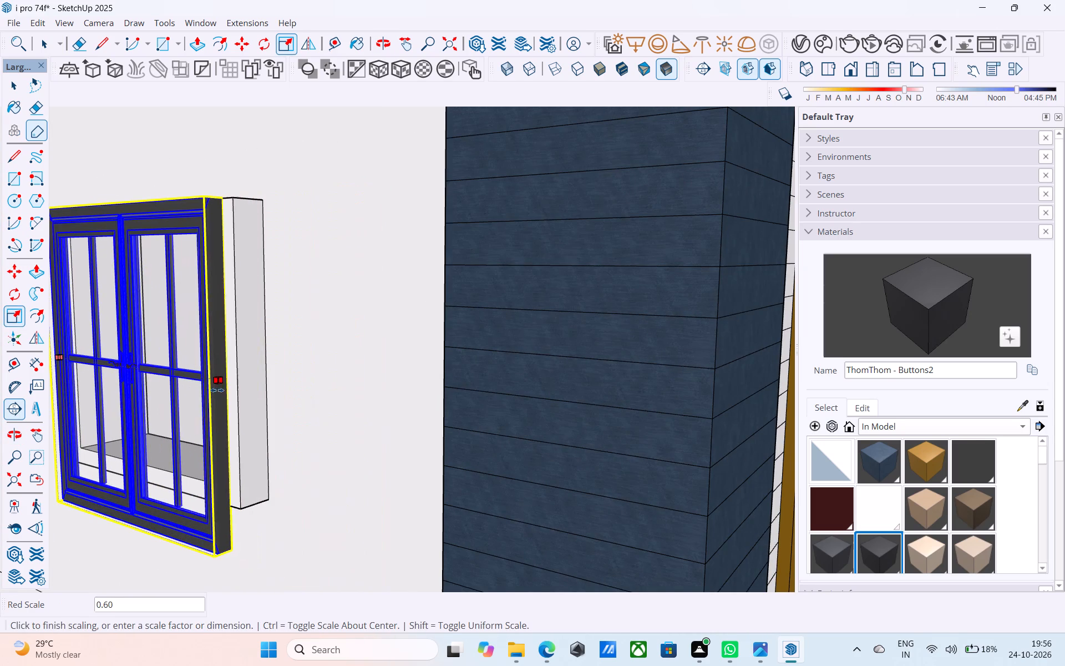
left_click(227, 390)
scroll(229, 389, "down", 2)
middle_click_drag(228, 395, 554, 258)
middle_click_drag(403, 436, 489, 352, "shift")
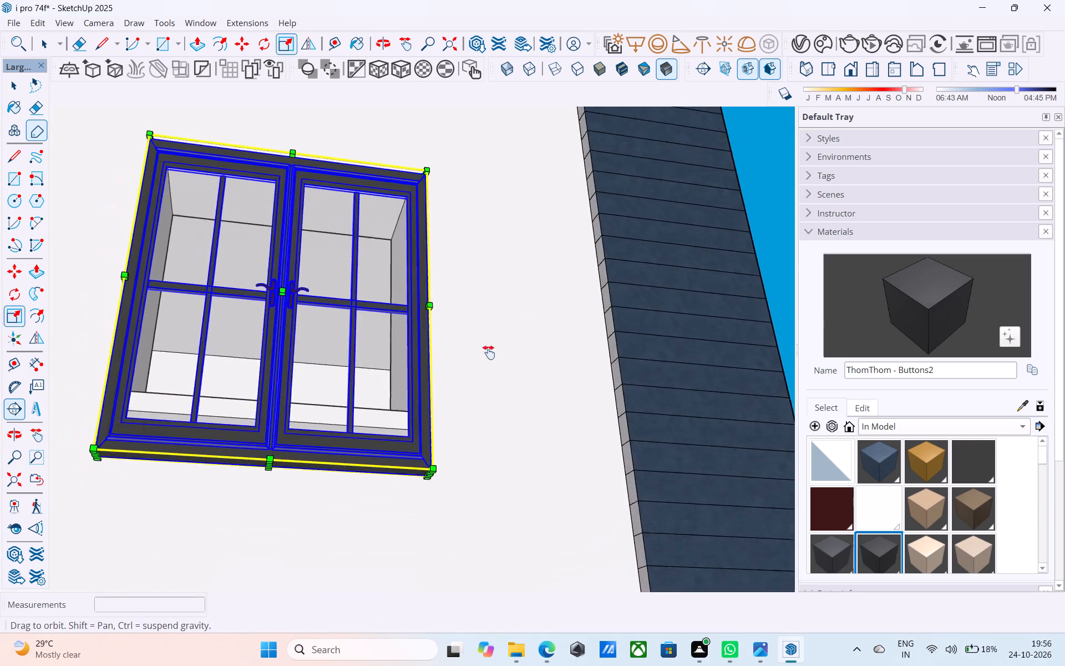
middle_click_drag(489, 352, 501, 346, "shift")
scroll(309, 420, "up", 4)
left_click(366, 394)
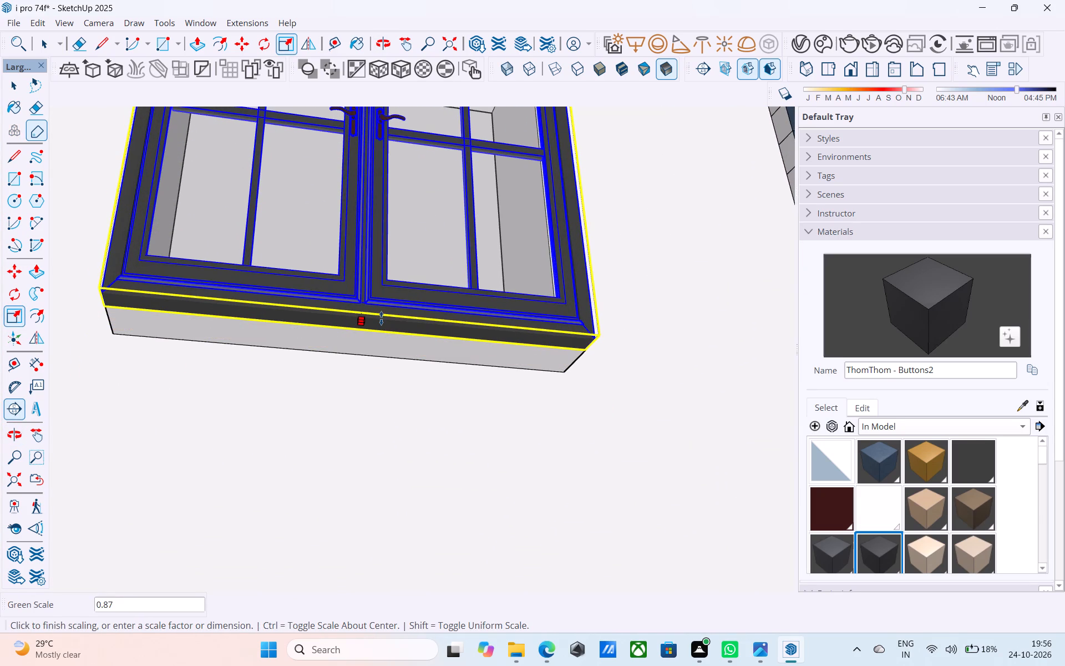
left_click(381, 318)
scroll(381, 318, "down", 11)
key("v")
scroll(375, 326, "down", 5)
key("space")
scroll(374, 326, "down", 11)
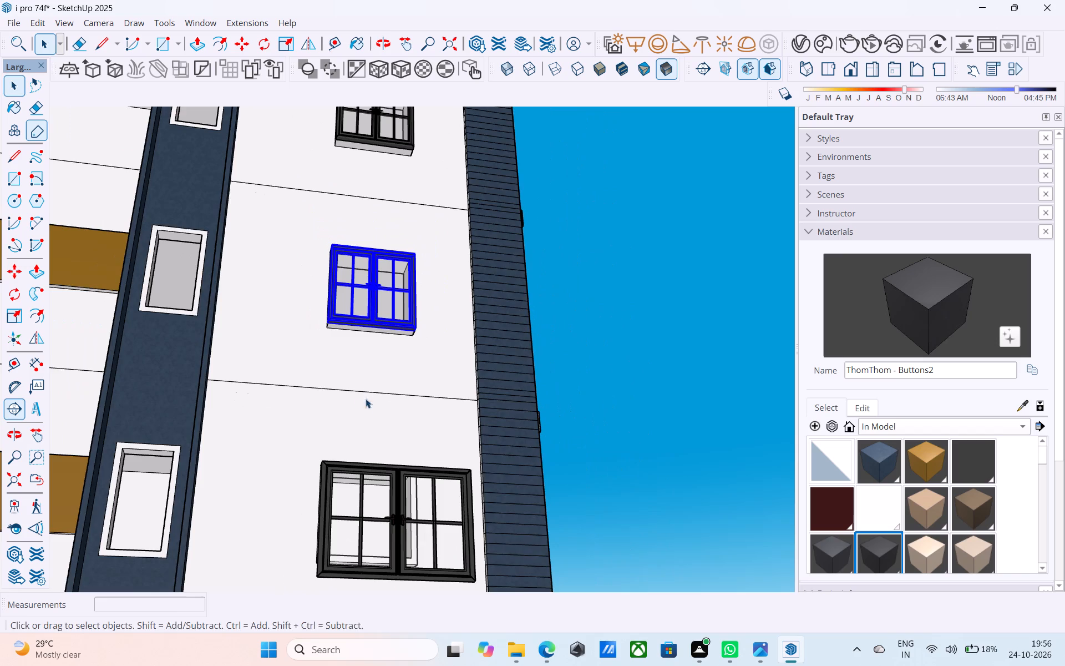
Scale the lowest side-wall window to about 0.61 in width and reduce its height to fit its opening.
middle_click_drag(366, 405, 363, 326)
middle_click_drag(382, 397, 336, 384)
scroll(408, 456, "up", 5)
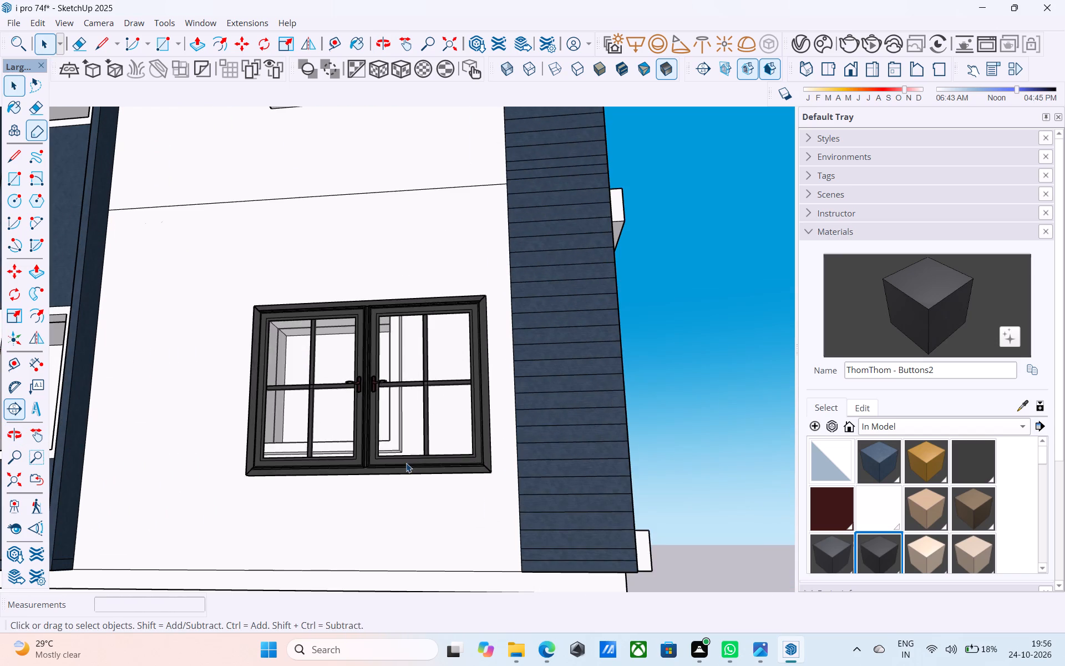
left_click(406, 463)
middle_click_drag(406, 463, 349, 503)
key("s")
scroll(473, 405, "up", 4)
middle_click_drag(449, 427, 317, 486)
scroll(330, 484, "up", 3)
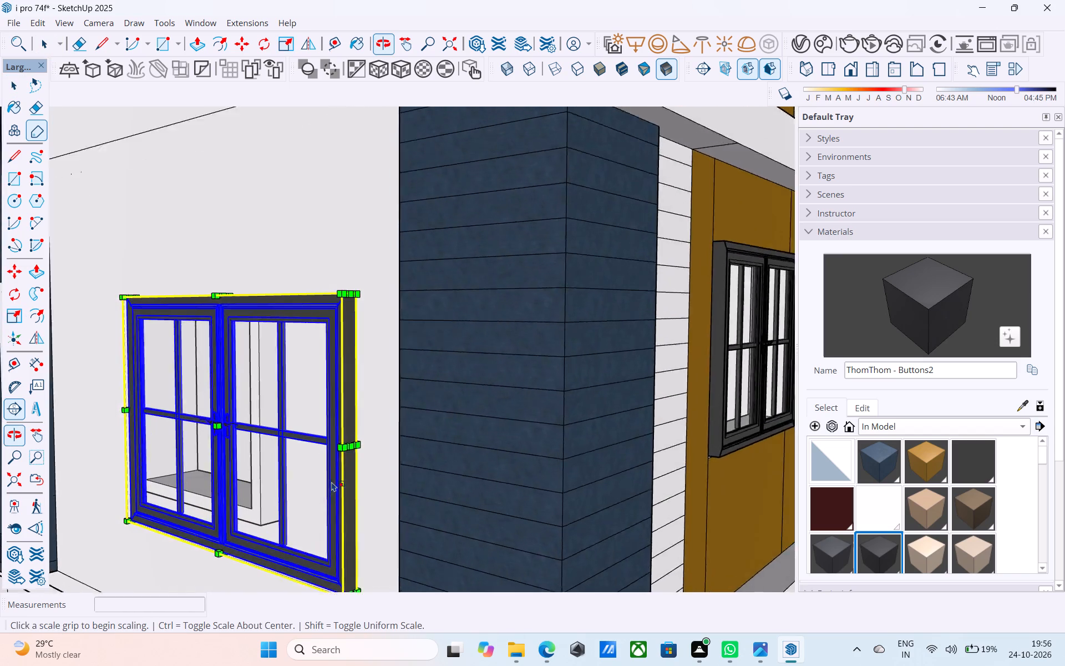
scroll(332, 482, "up", 1)
left_click(362, 435)
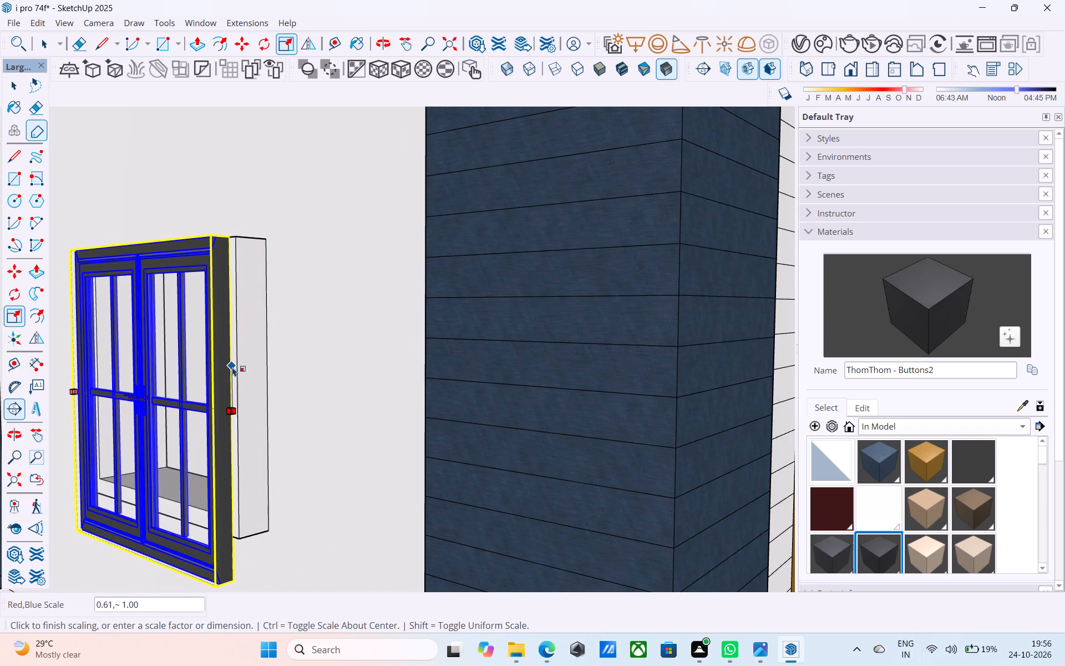
left_click(236, 366)
scroll(236, 367, "down", 3)
middle_click_drag(236, 367, 478, 319)
middle_click_drag(301, 422, 482, 299, "shift")
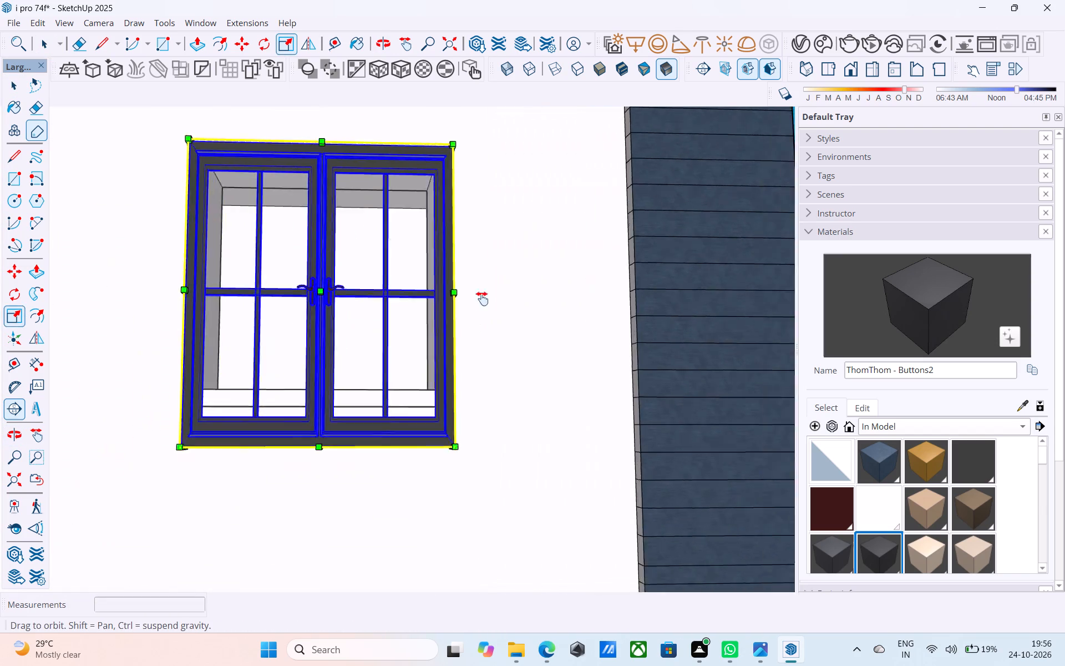
middle_click_drag(482, 299, 478, 210, "shift")
scroll(356, 347, "up", 7)
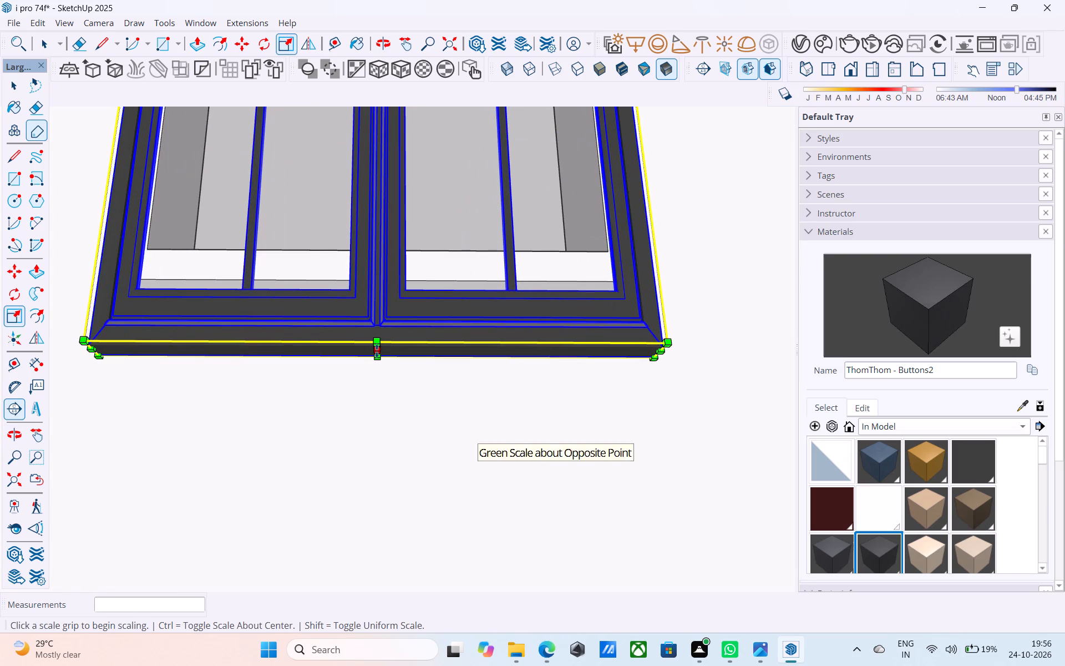
left_click(377, 351)
left_click(394, 274)
key("space")
Save the model and clear the window selection.
scroll(389, 288, "down", 10)
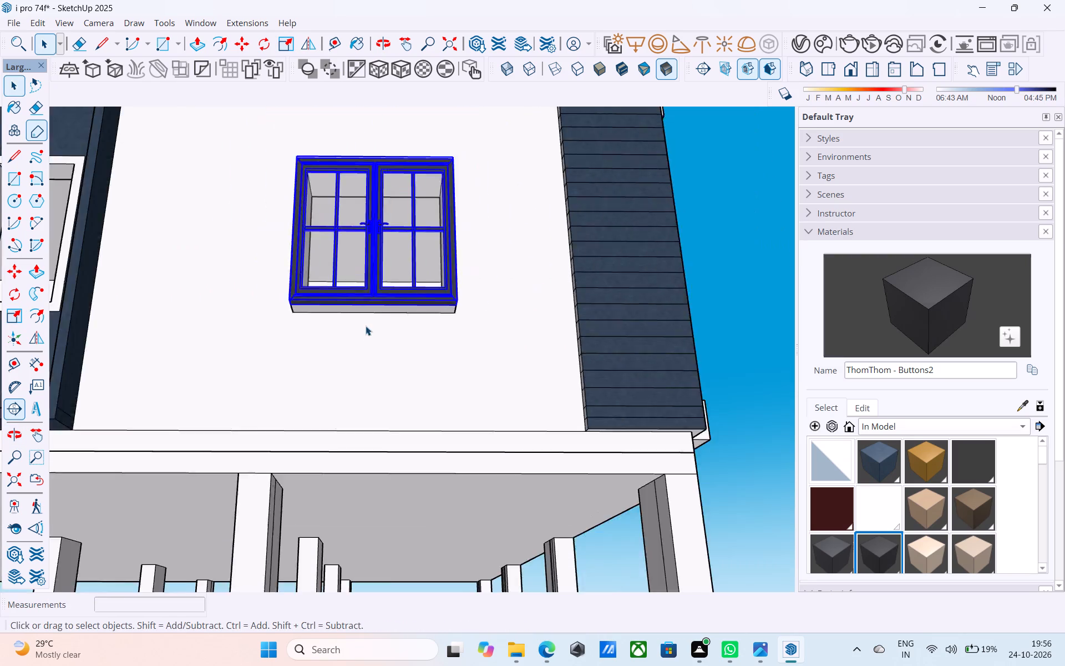
scroll(366, 326, "down", 20)
middle_click_drag(383, 311, 362, 415)
scroll(360, 429, "down", 5)
scroll(358, 236, "up", 2)
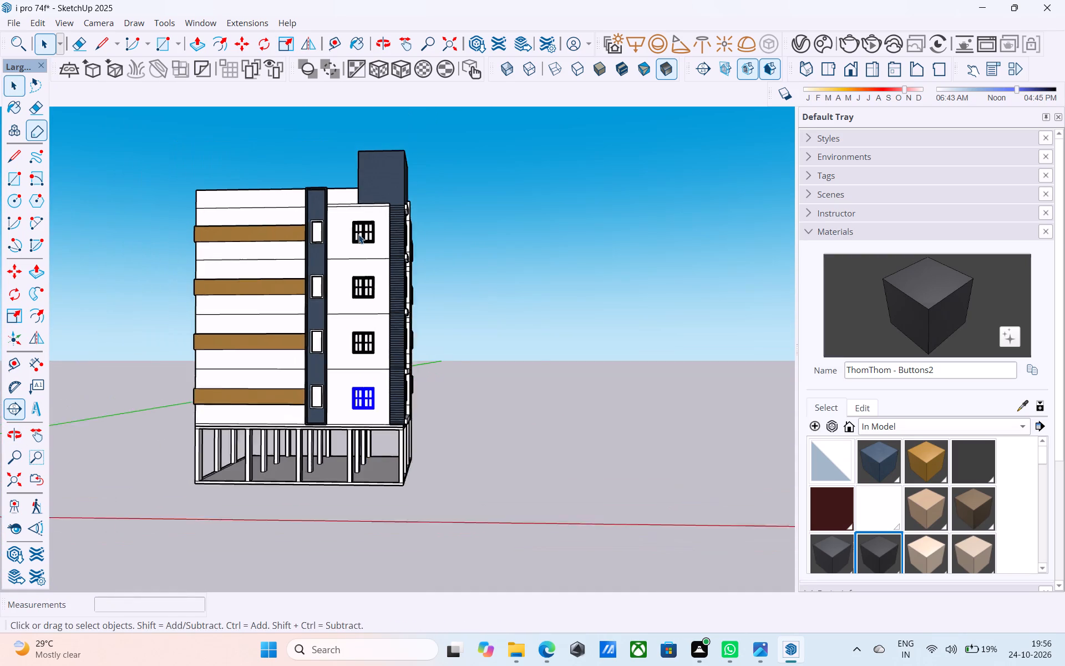
scroll(358, 234, "up", 2)
scroll(383, 257, "down", 1)
middle_click_drag(378, 278, 291, 318)
key("ctrl+s")
key("space")
left_click(523, 331)
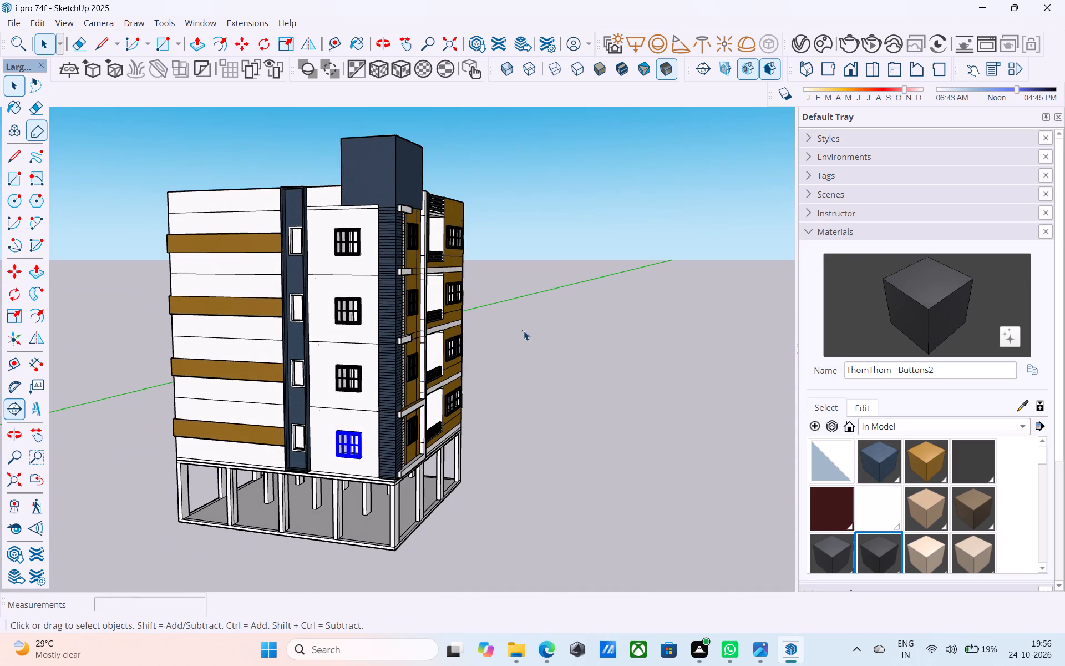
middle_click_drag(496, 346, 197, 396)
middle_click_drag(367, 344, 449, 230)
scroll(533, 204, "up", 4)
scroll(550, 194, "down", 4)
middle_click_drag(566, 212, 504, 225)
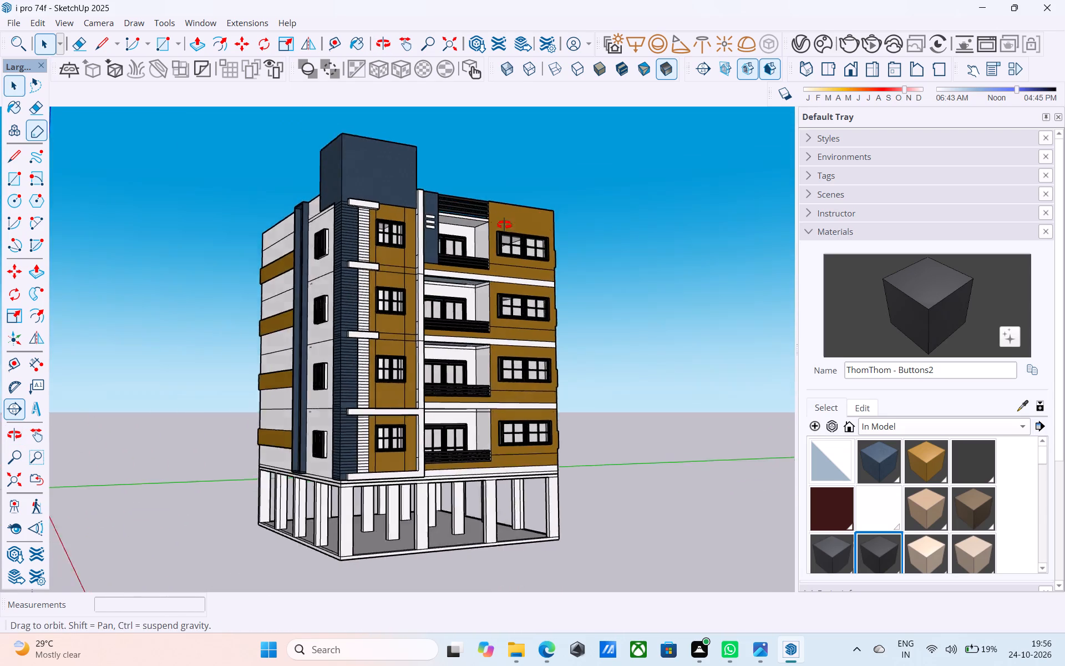
Examine the finished building exterior from the front and both sides, checking the resized windows, balconies and parapet.
middle_click_drag(504, 225, 549, 195)
scroll(551, 197, "down", 4)
middle_click_drag(555, 243, 498, 219)
scroll(496, 216, "up", 5)
scroll(468, 174, "down", 2)
middle_click_drag(459, 205, 360, 339)
scroll(393, 432, "down", 4)
middle_click_drag(379, 487, 327, 435)
scroll(429, 221, "up", 4)
middle_click_drag(433, 217, 351, 191)
scroll(435, 284, "down", 5)
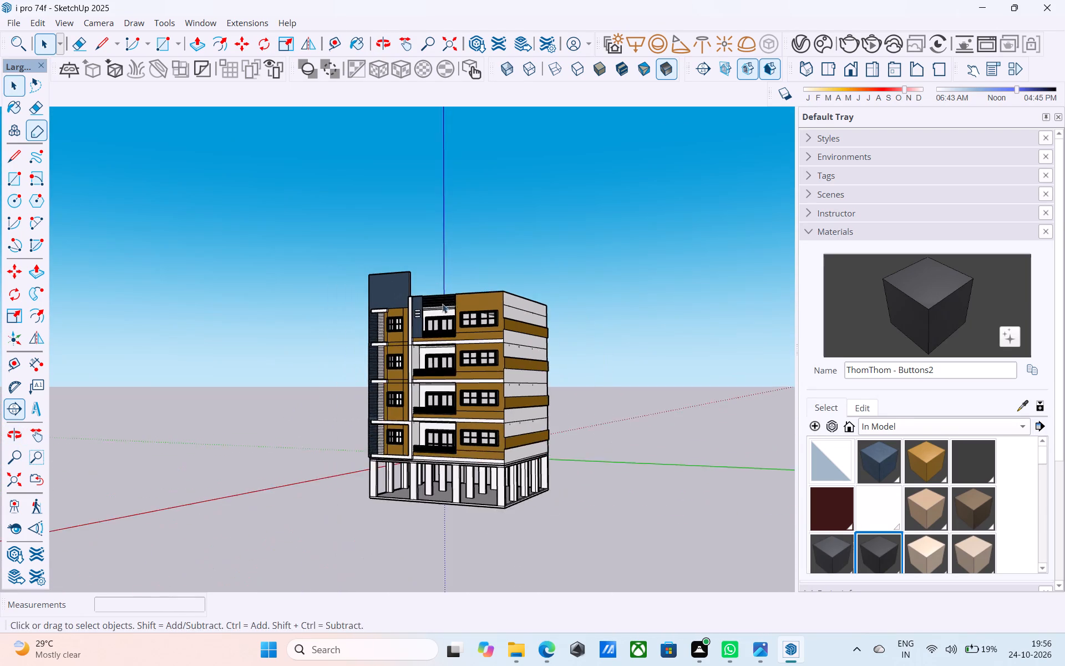
middle_click_drag(403, 303, 404, 276)
middle_click_drag(448, 298, 475, 221)
middle_click_drag(493, 329, 510, 492)
middle_click_drag(441, 410, 547, 405)
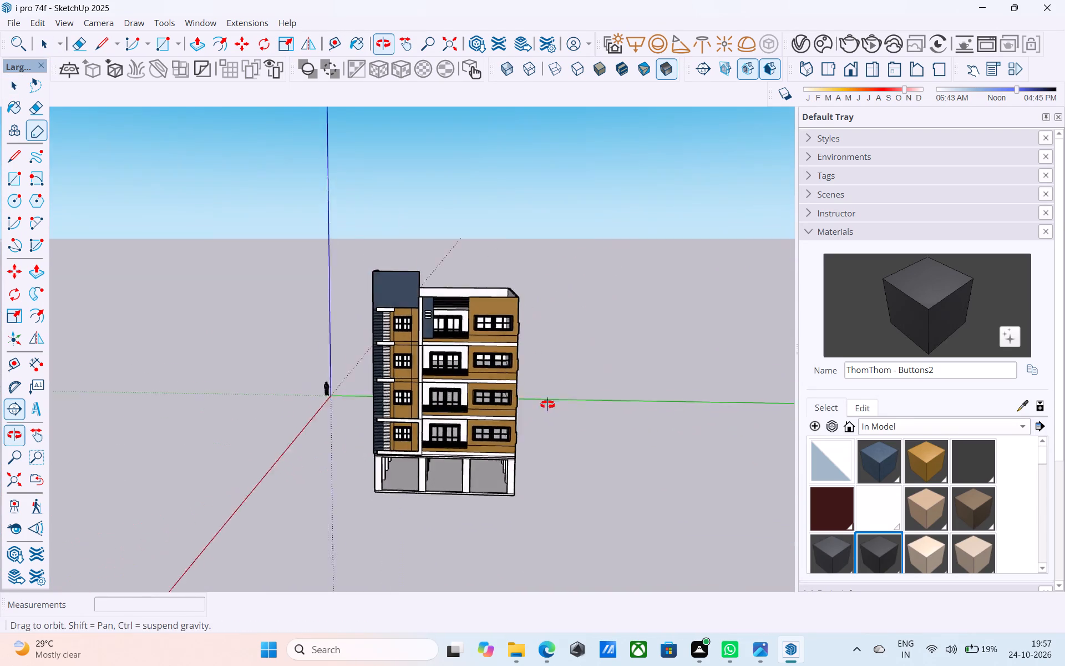
middle_click_drag(547, 405, 632, 396)
scroll(374, 336, "up", 4)
middle_click_drag(441, 380, 336, 398)
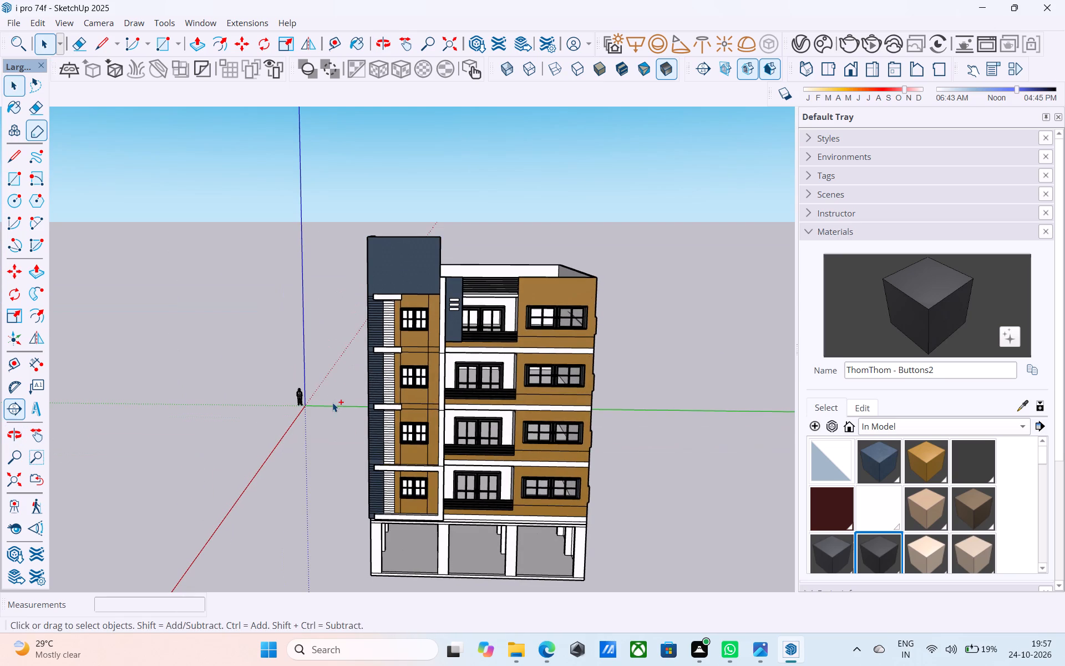
Save the model.
key("ctrl+s")
Inspect the building all the way round, including the front facade, the banded side wall, the roof and the rear.
middle_click_drag(445, 421, 312, 374, "shift")
scroll(357, 387, "down", 1)
middle_click_drag(357, 387, 449, 371)
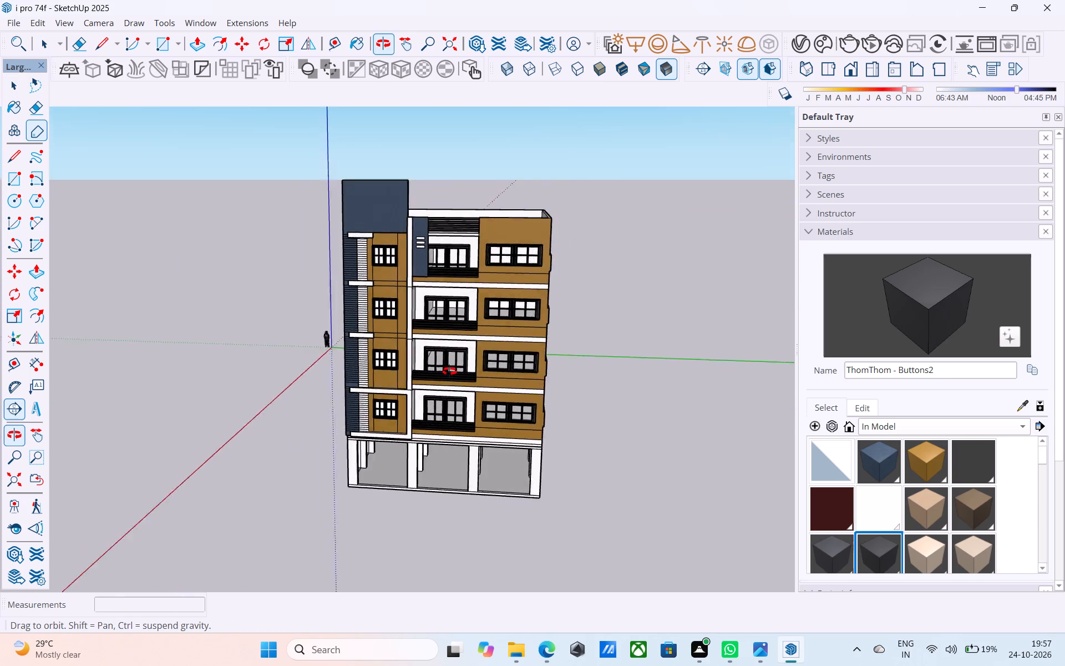
middle_click_drag(449, 371, 412, 365)
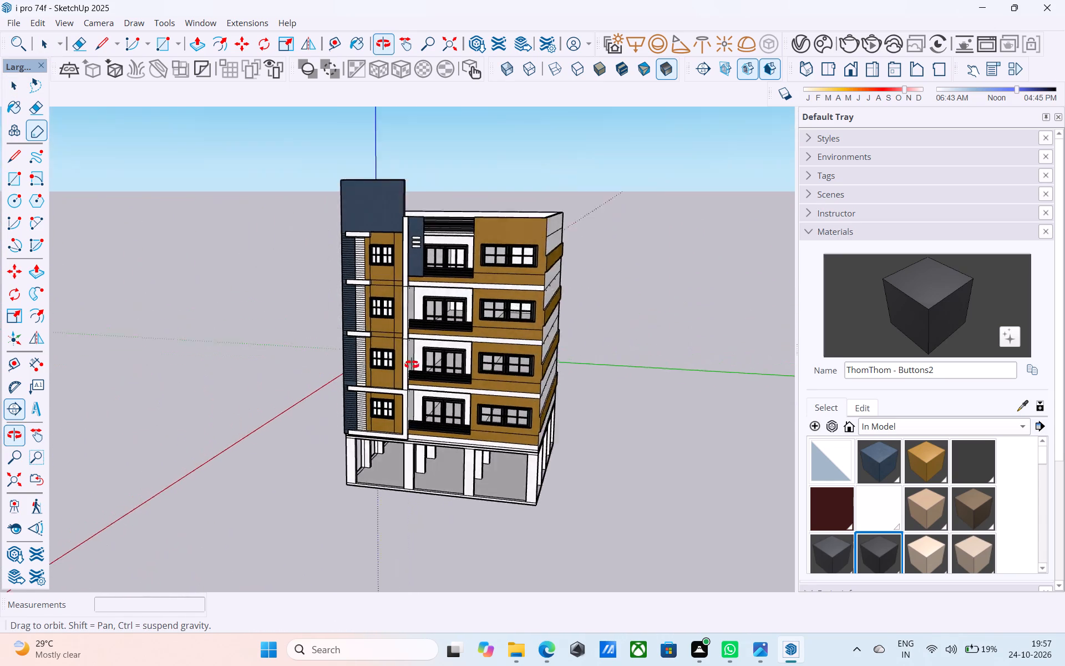
middle_click_drag(412, 365, 447, 393)
scroll(390, 249, "up", 4)
middle_click_drag(389, 241, 309, 218)
scroll(345, 250, "down", 4)
middle_click_drag(343, 262, 68, 300)
middle_click_drag(518, 343, 338, 320)
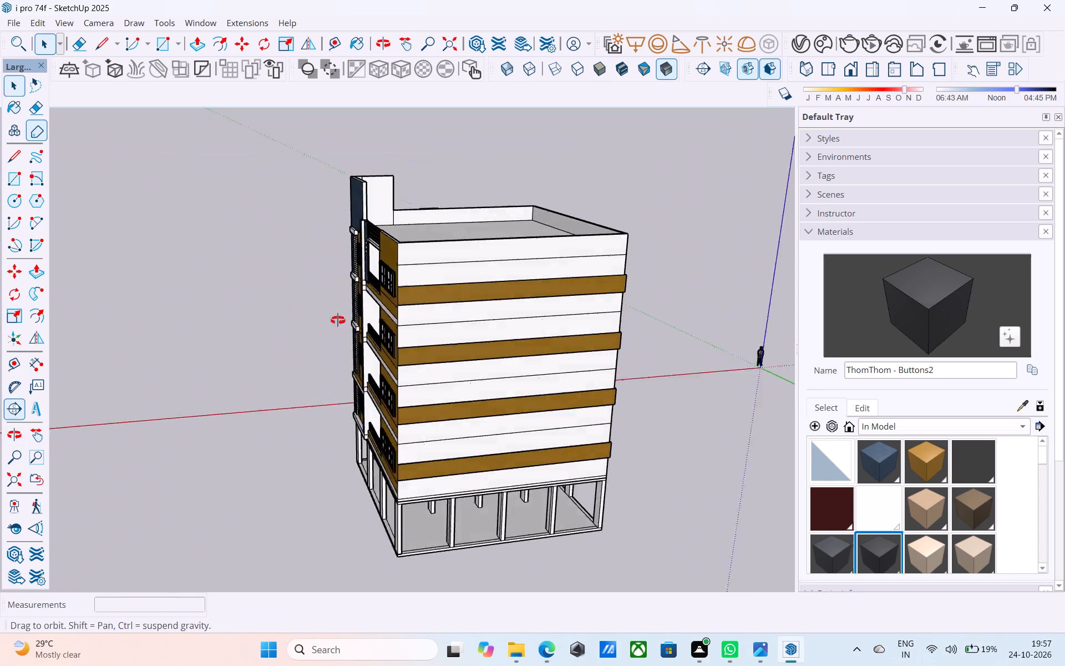
middle_click_drag(338, 320, 108, 334)
middle_click_drag(410, 356, 0, 359)
middle_click_drag(577, 361, 130, 366)
middle_click_drag(496, 358, 144, 347)
scroll(180, 365, "down", 3)
middle_click_drag(256, 376, 527, 362)
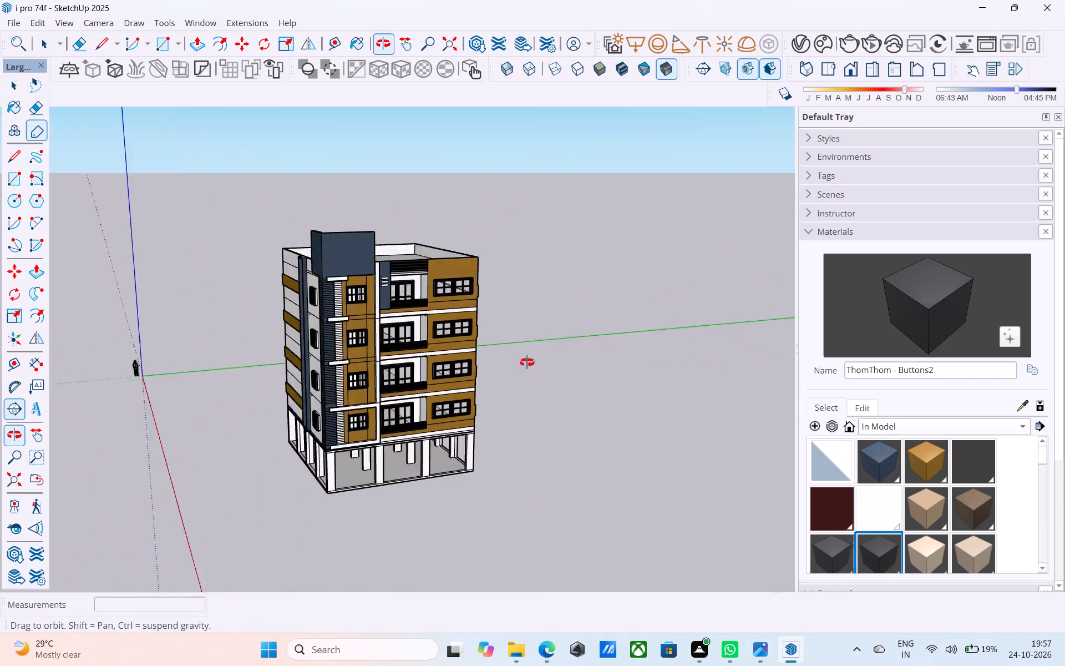
Review the front facade, side-wall windows and ground-floor columns from close up, low and raised viewpoints.
middle_click_drag(527, 362, 549, 239)
scroll(349, 282, "up", 5)
middle_click_drag(355, 309, 272, 391)
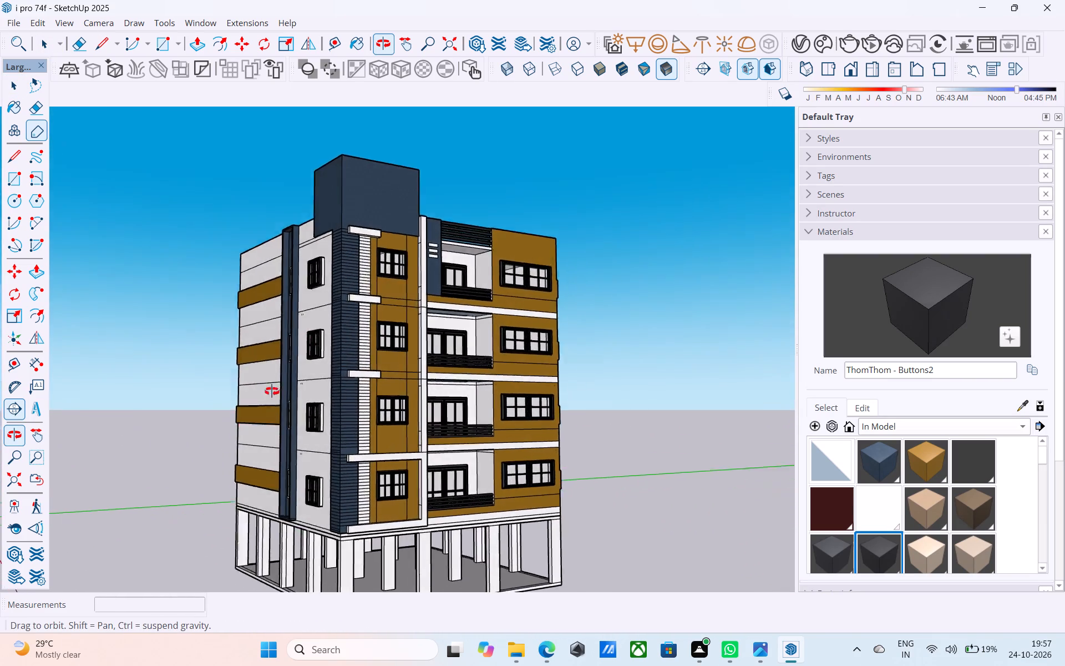
middle_click_drag(272, 391, 211, 472)
middle_click_drag(283, 531, 386, 437)
scroll(413, 416, "down", 6)
middle_click_drag(457, 453, 488, 422)
middle_click_drag(498, 456, 554, 366)
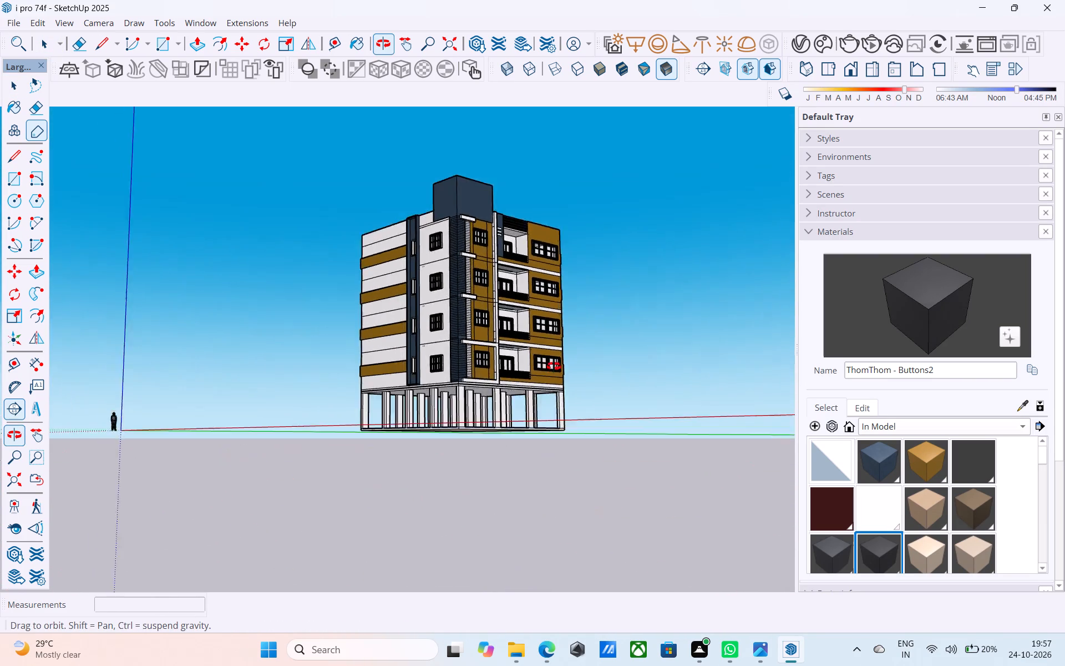
middle_click_drag(554, 366, 637, 402)
scroll(624, 385, "up", 2)
middle_click_drag(617, 381, 254, 453, "shift")
middle_click_drag(366, 413, 158, 477)
middle_click_drag(409, 415, 614, 401)
scroll(432, 341, "up", 5)
middle_click_drag(434, 387, 463, 190)
middle_click_drag(431, 398, 440, 312, "shift")
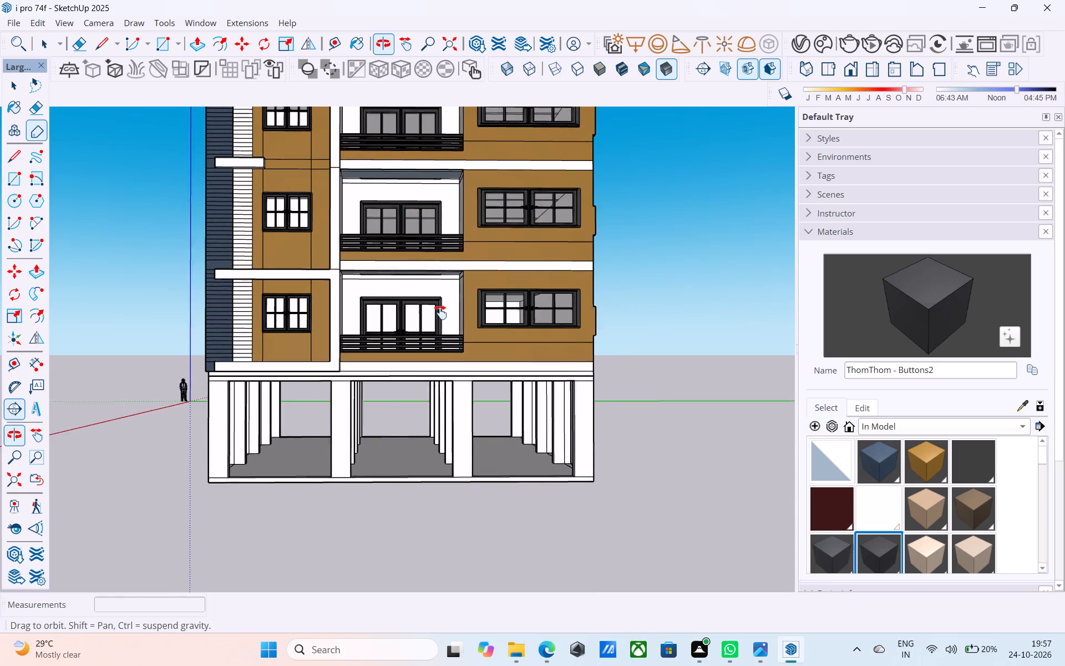
middle_click_drag(440, 312, 411, 640, "shift")
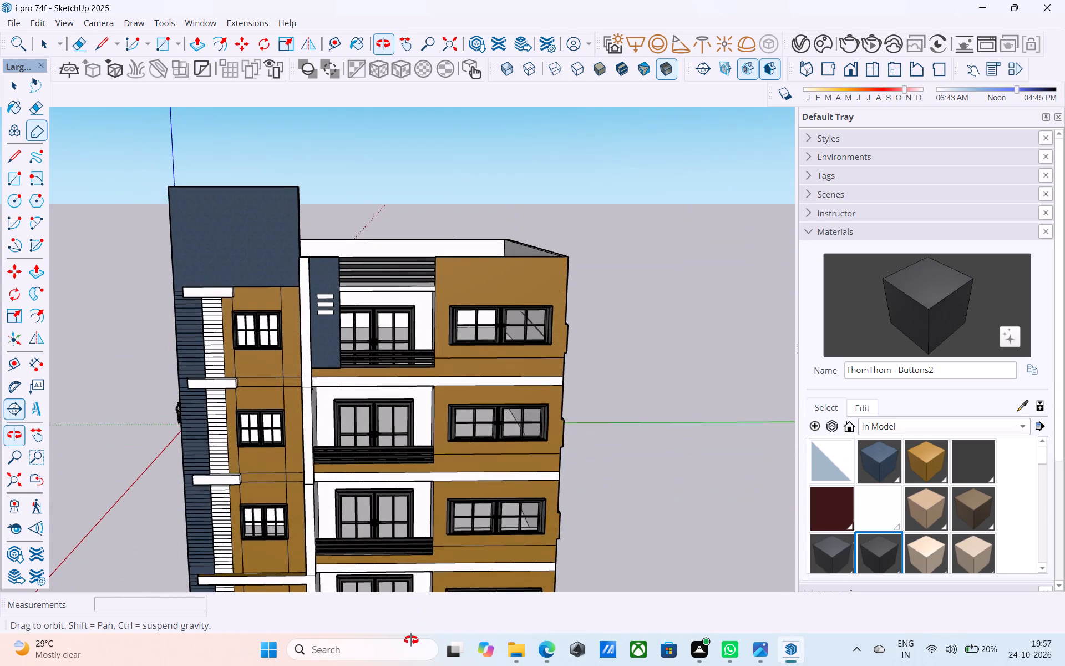
middle_click_drag(411, 640, 411, 633, "shift")
middle_click_drag(390, 518, 569, 367, "shift")
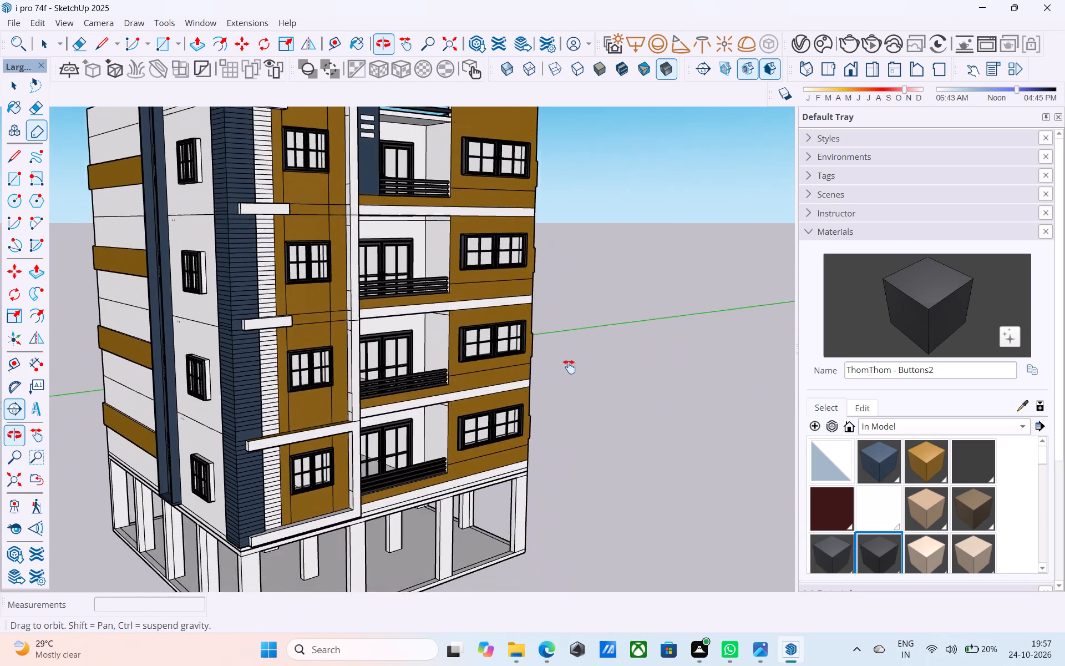
middle_click_drag(569, 367, 552, 312, "shift")
scroll(508, 304, "down", 4)
middle_click_drag(501, 307, 484, 390)
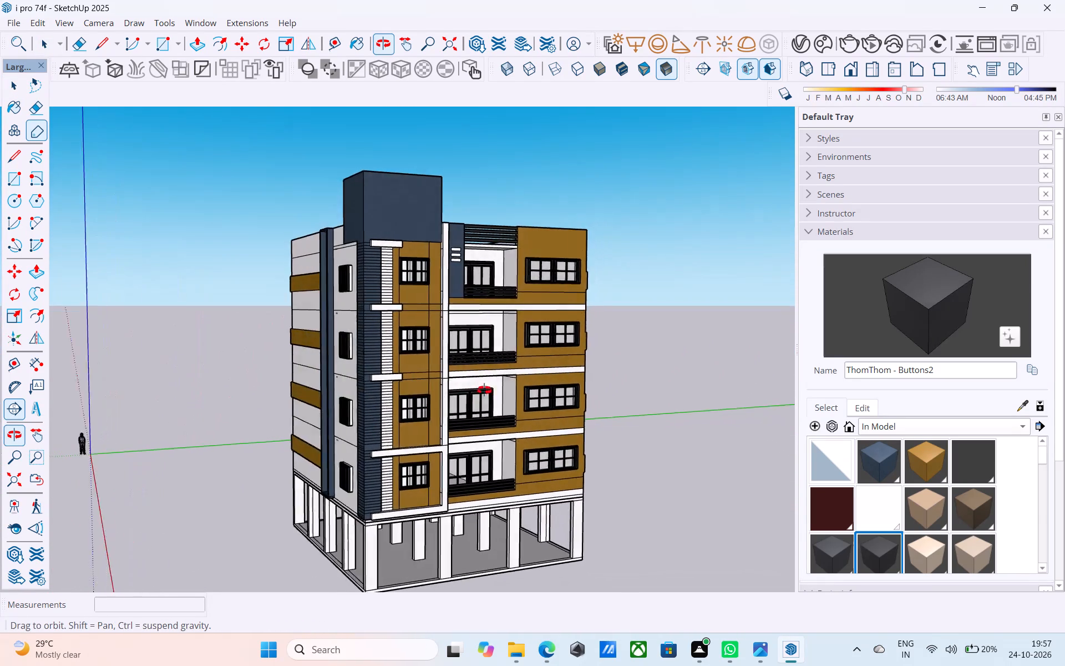
middle_click_drag(484, 390, 543, 363)
middle_click_drag(461, 441, 466, 337, "shift")
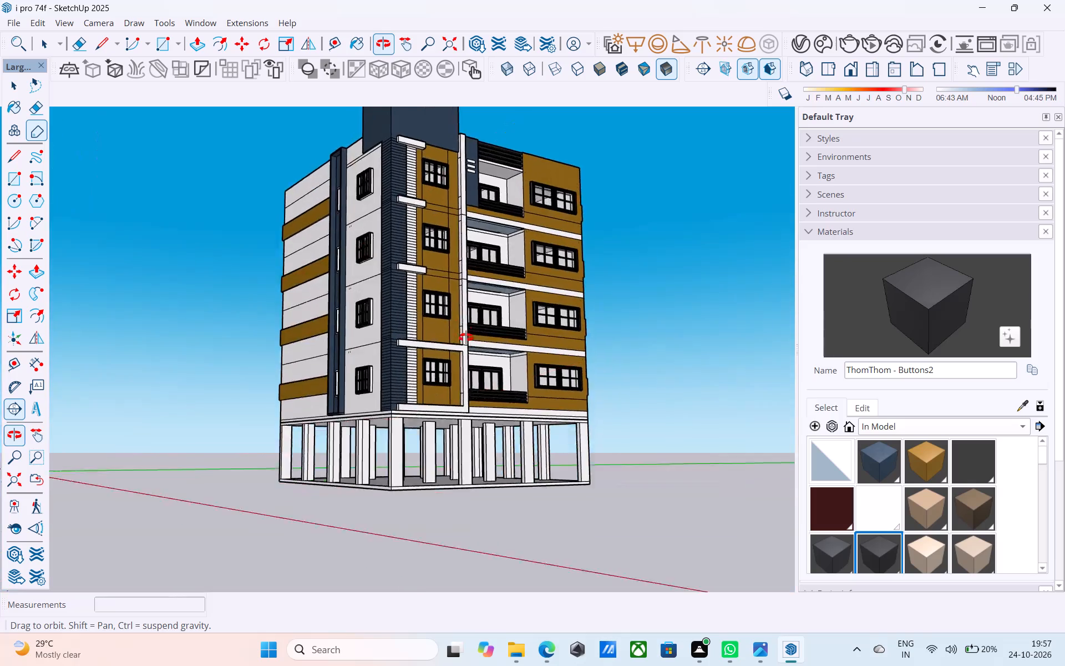
middle_click_drag(466, 337, 476, 392, "shift")
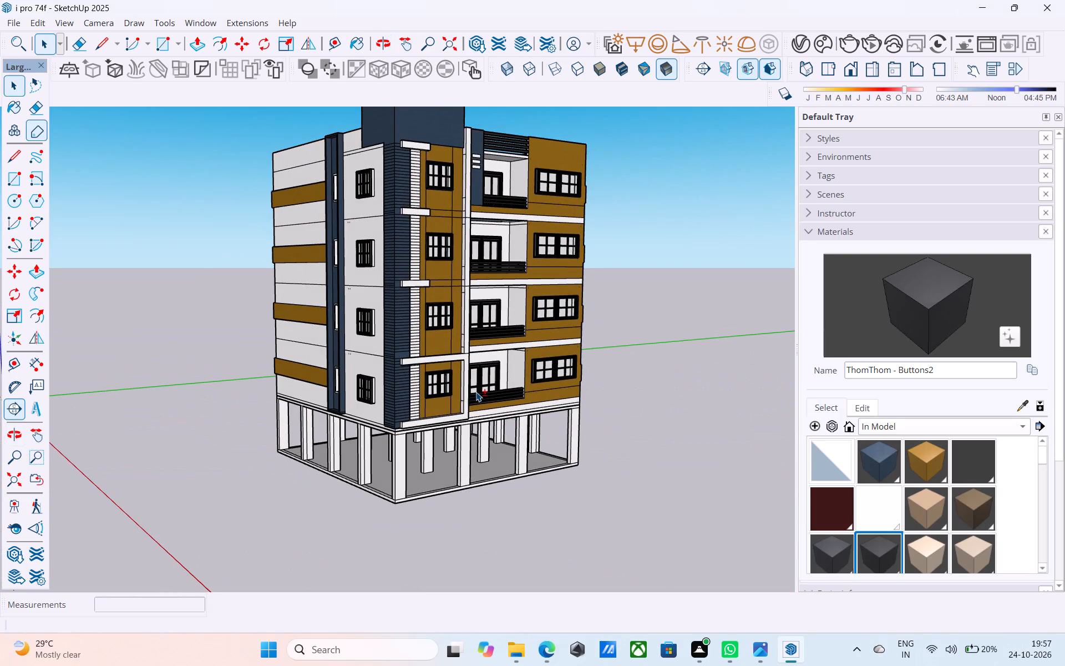